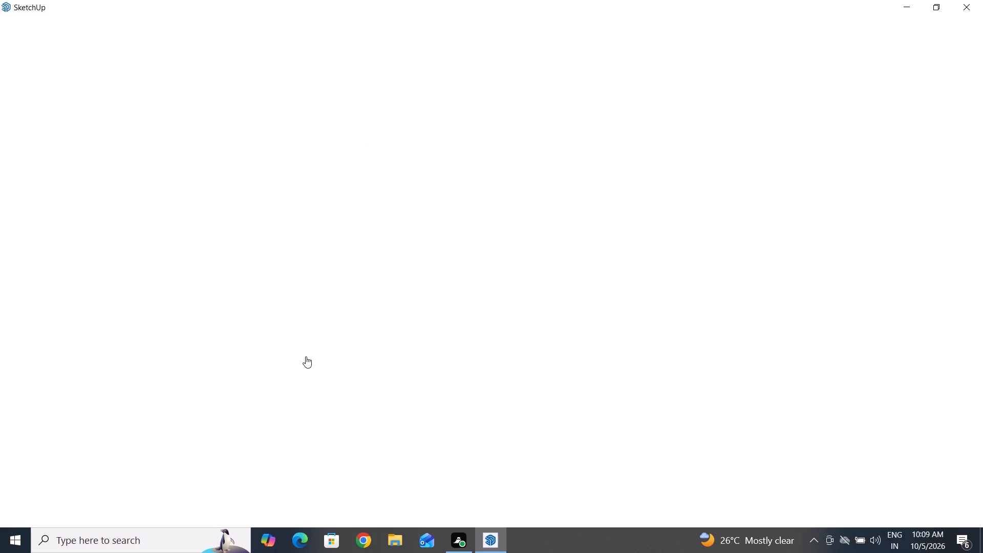
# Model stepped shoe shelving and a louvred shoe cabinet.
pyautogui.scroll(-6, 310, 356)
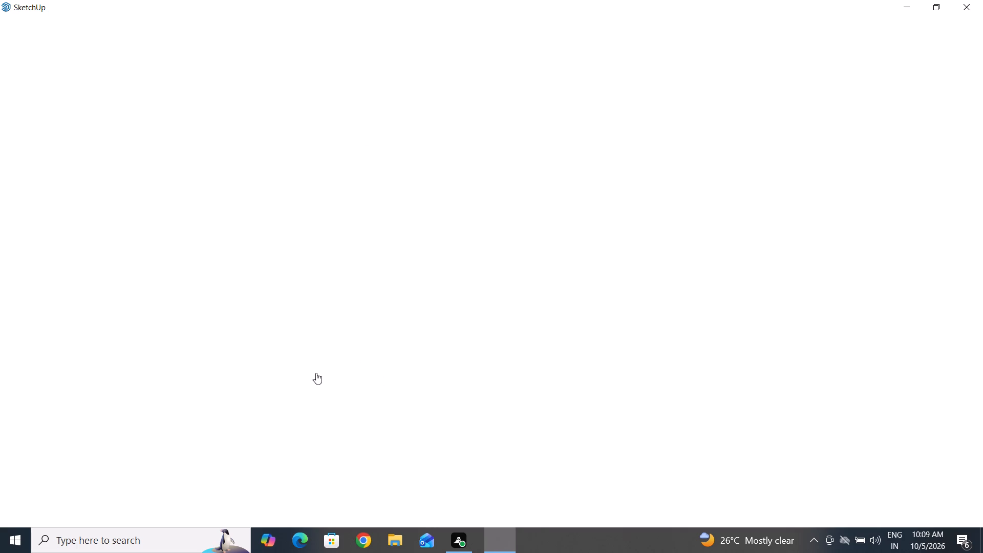
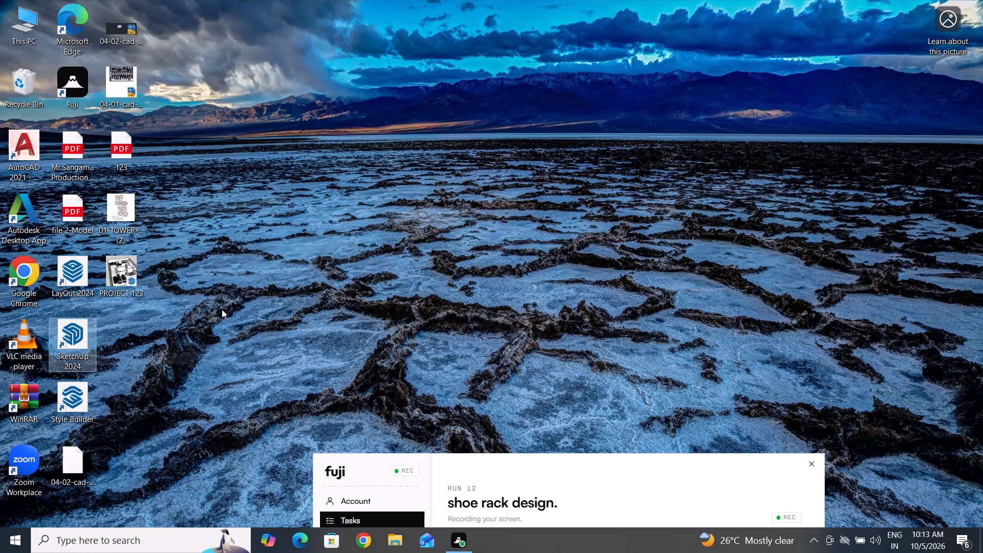
# Refresh the desktop and launch SketchUp 2024 to its welcome window.
pyautogui.doubleClick(75, 342)
pyautogui.rightClick(349, 203)
pyautogui.click(390, 244)
pyautogui.rightClick(390, 244)
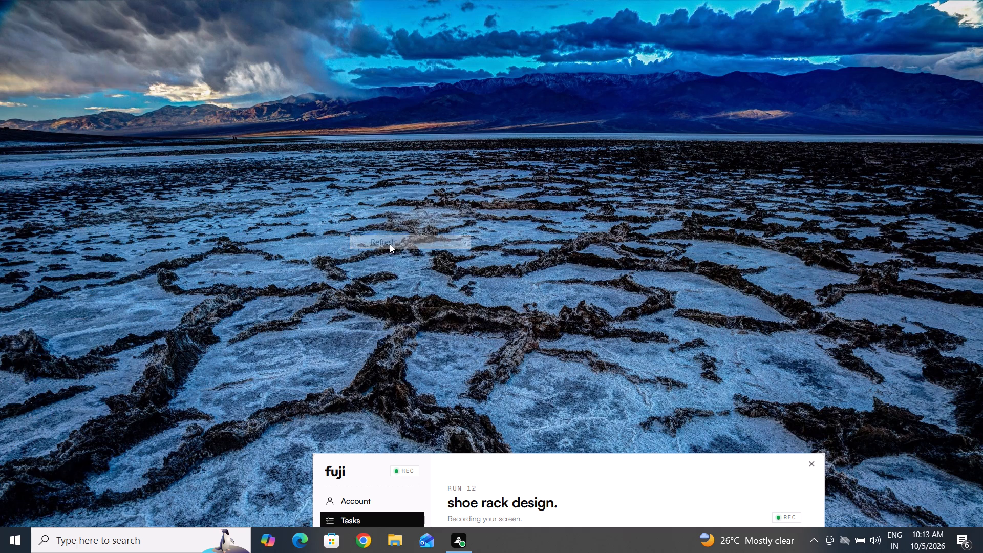
pyautogui.click(416, 275)
pyautogui.click(416, 283)
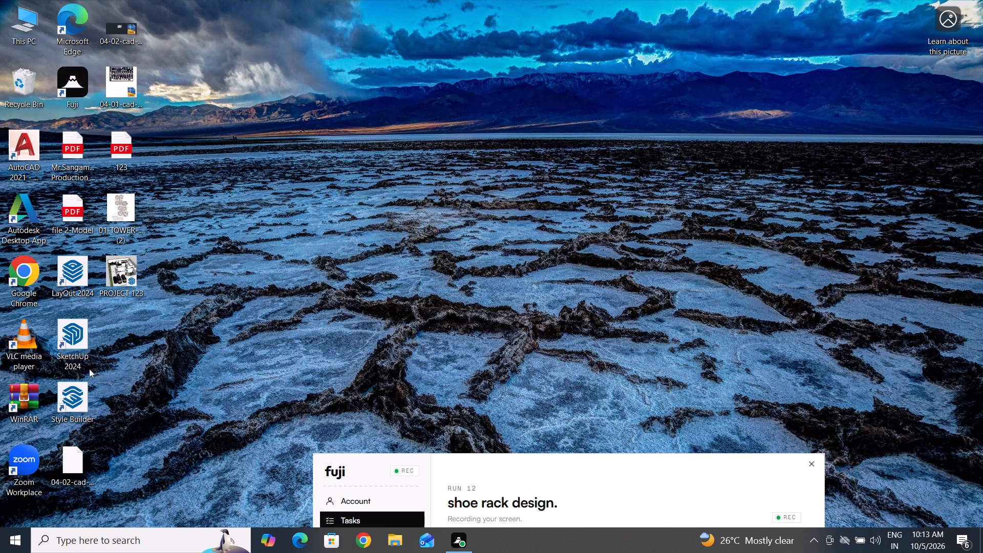
pyautogui.click(75, 342)
pyautogui.doubleClick(75, 342)
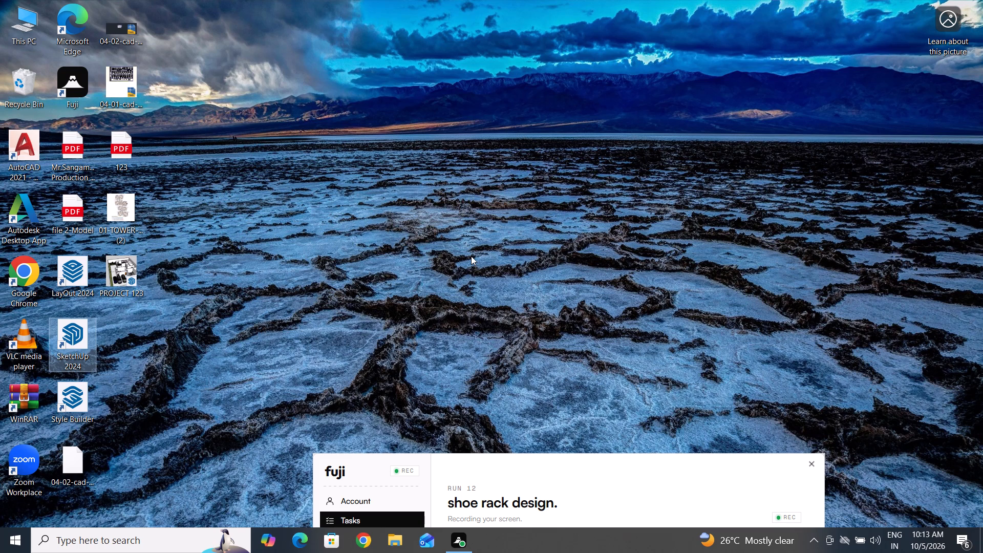
pyautogui.rightClick(483, 207)
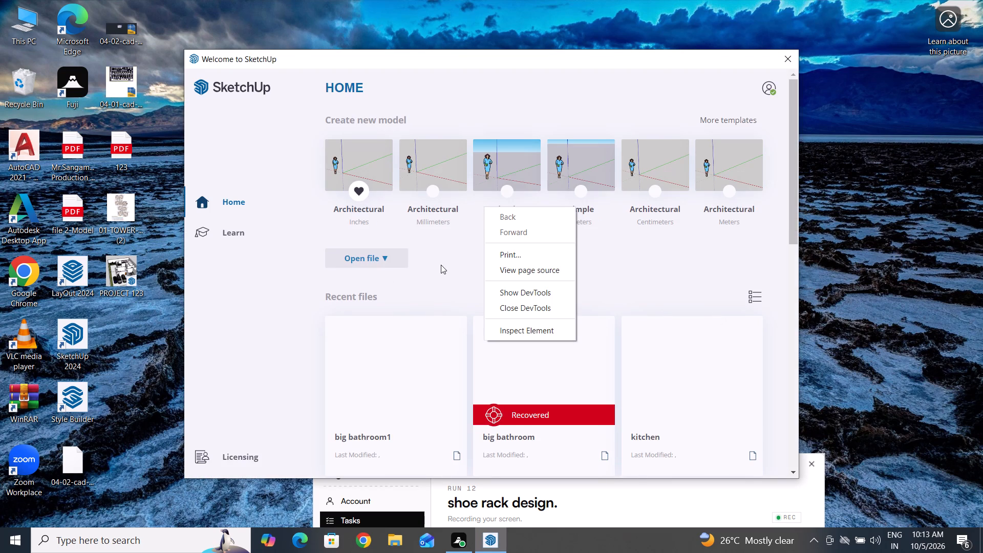
pyautogui.click(441, 265)
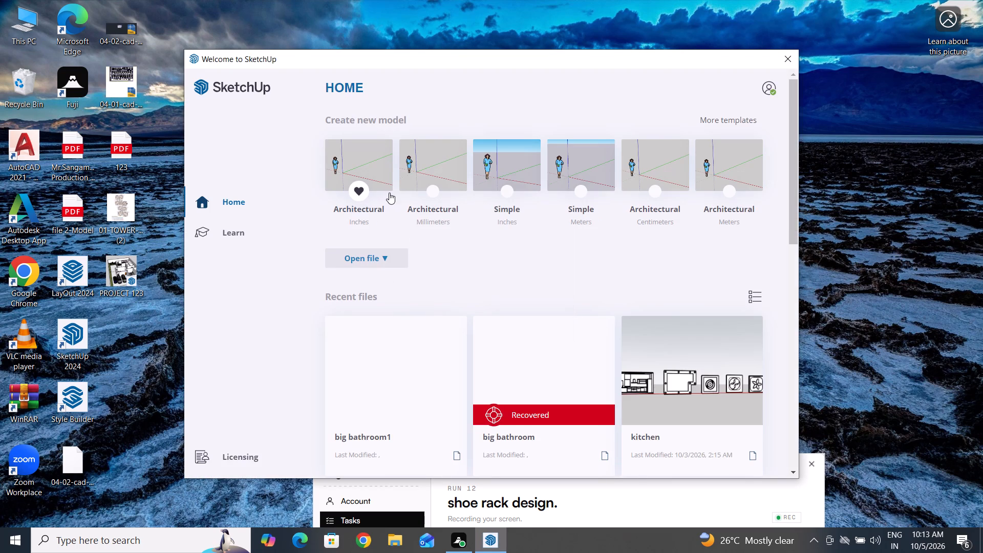
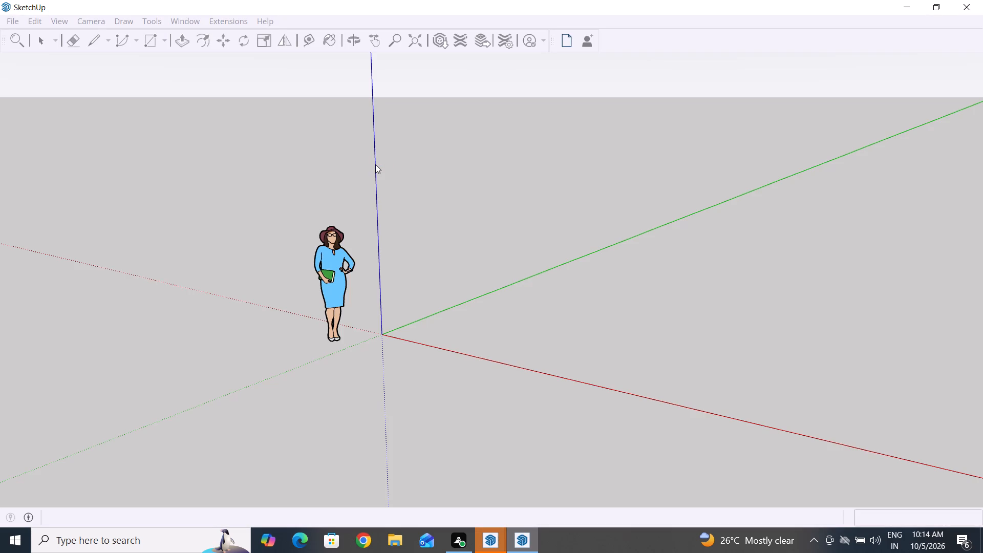
# Close both Welcome to SketchUp windows and the command prompt window to get to the blank model.
pyautogui.scroll(-3, 243, 223)
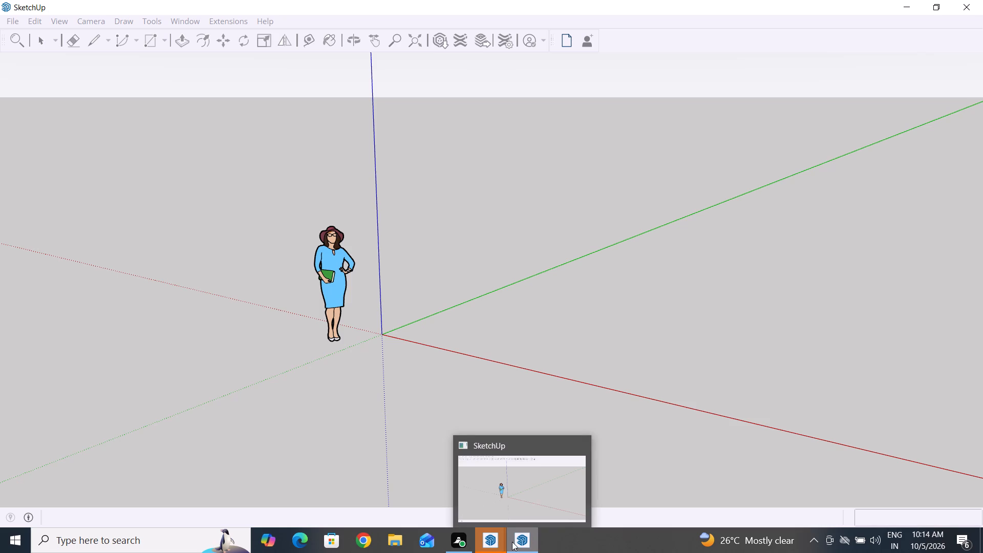
pyautogui.click(480, 438)
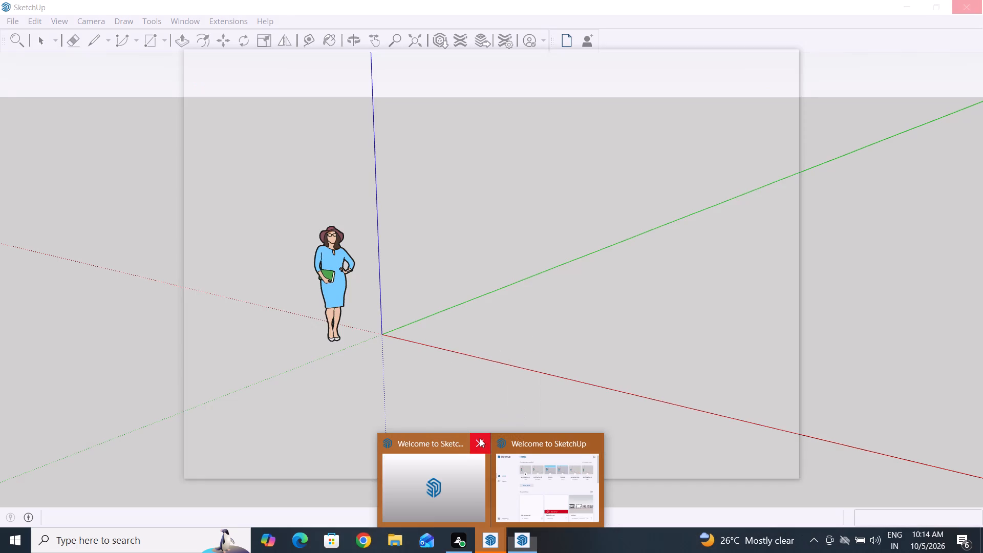
pyautogui.click(538, 444)
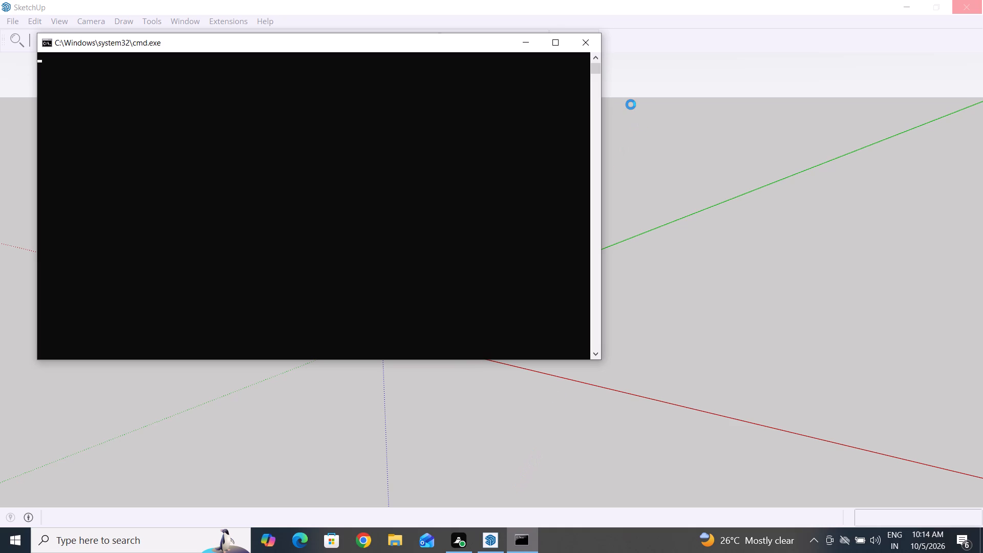
pyautogui.click(592, 40)
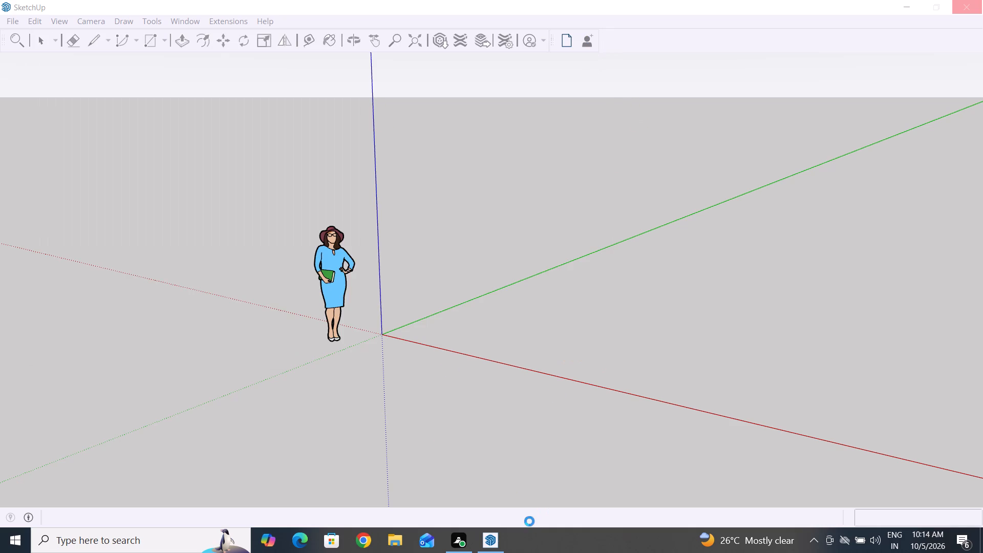
pyautogui.click(503, 504)
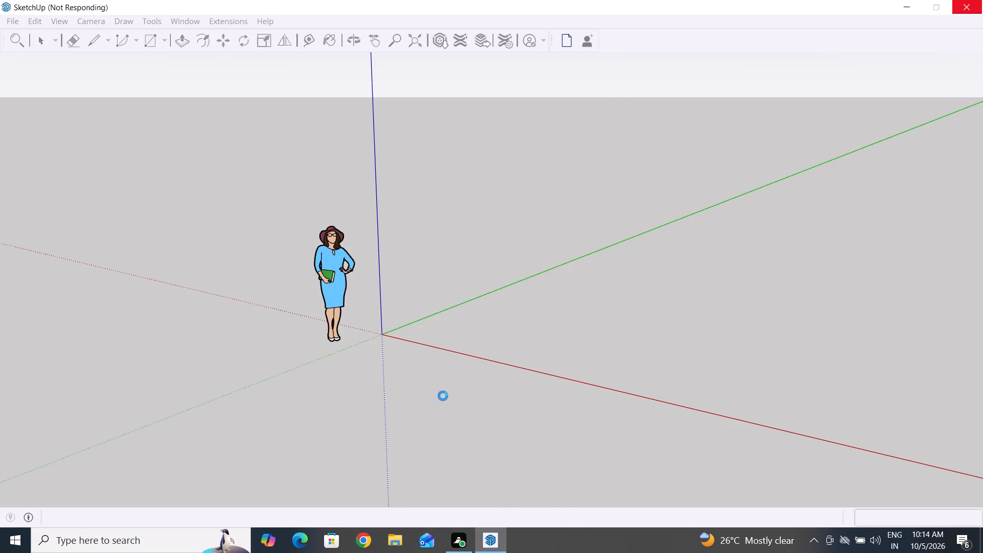
# Ignore the notice about extensions ready to be updated.
pyautogui.scroll(-1, 443, 396)
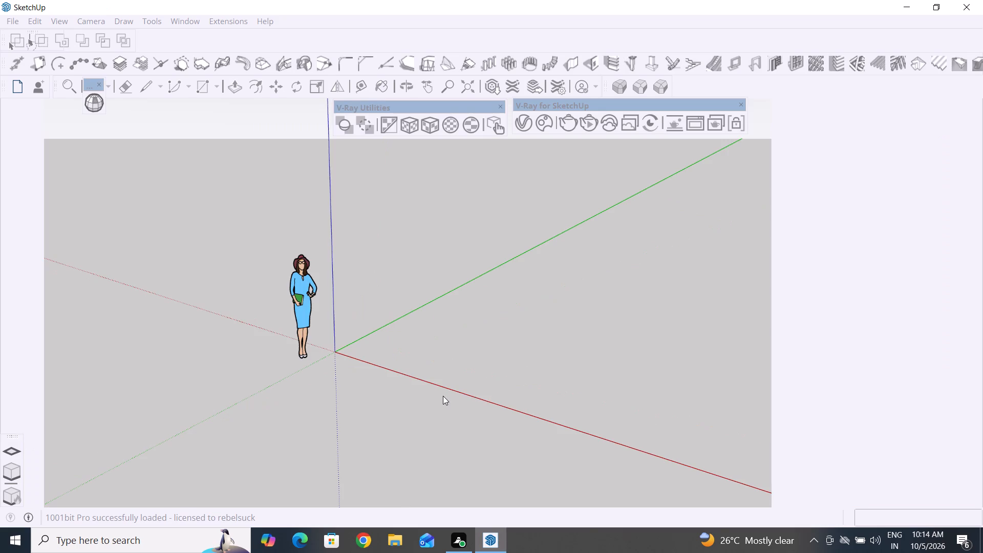
pyautogui.scroll(-1, 443, 396)
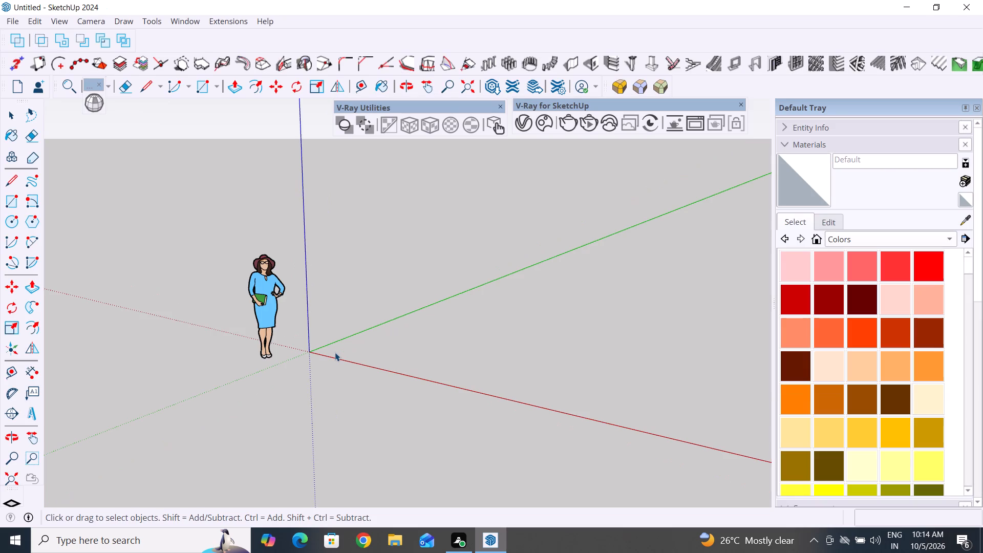
pyautogui.scroll(-6, 272, 399)
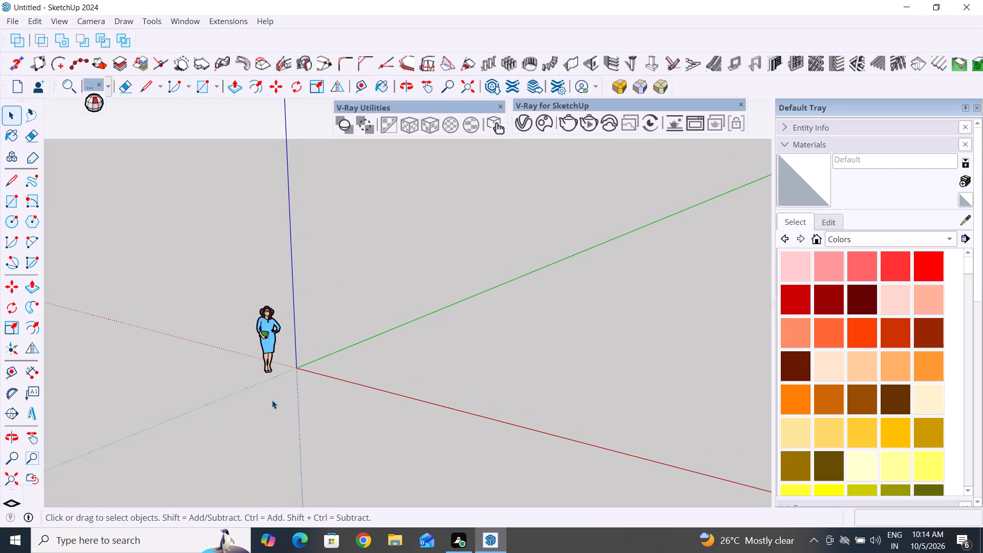
pyautogui.moveTo(244, 401); pyautogui.dragTo(419, 422, button='middle')
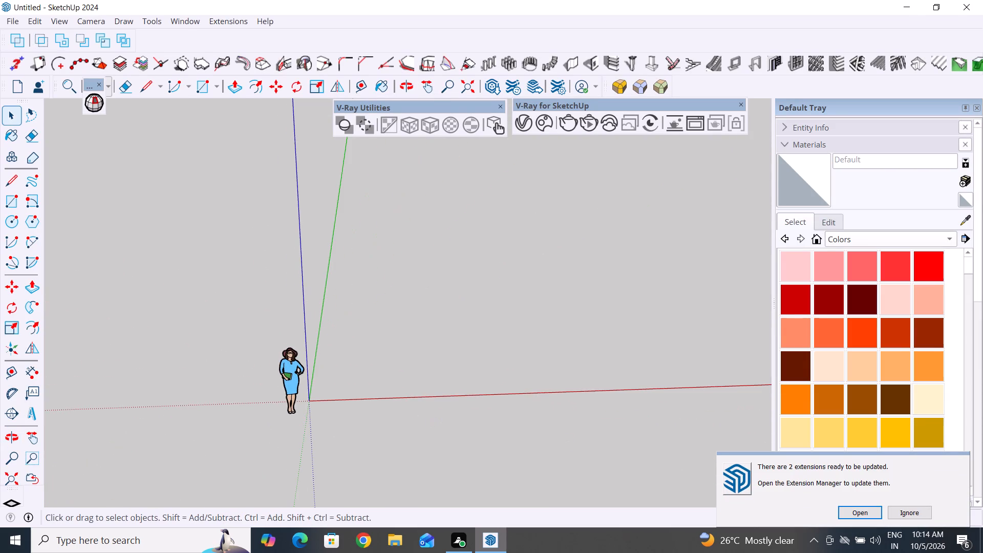
pyautogui.click(916, 512)
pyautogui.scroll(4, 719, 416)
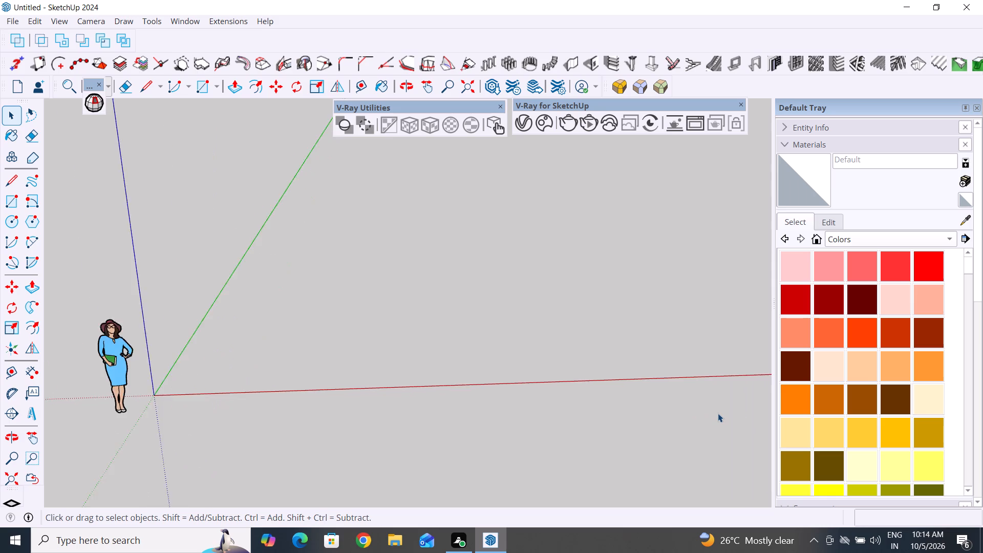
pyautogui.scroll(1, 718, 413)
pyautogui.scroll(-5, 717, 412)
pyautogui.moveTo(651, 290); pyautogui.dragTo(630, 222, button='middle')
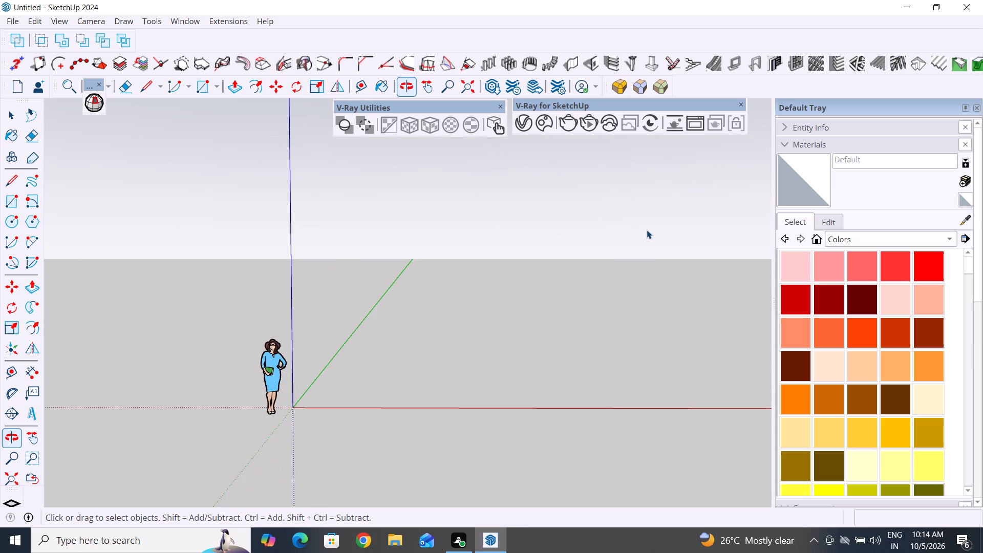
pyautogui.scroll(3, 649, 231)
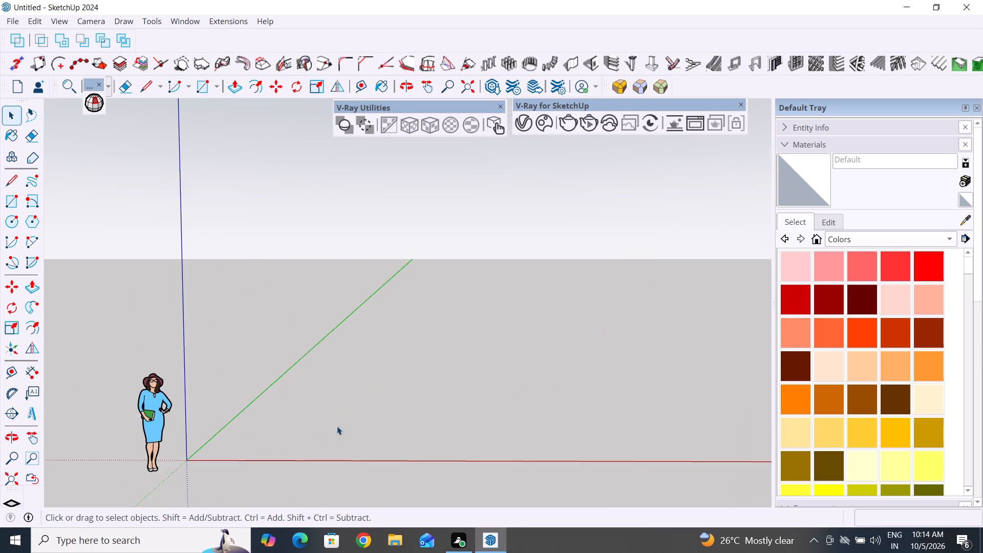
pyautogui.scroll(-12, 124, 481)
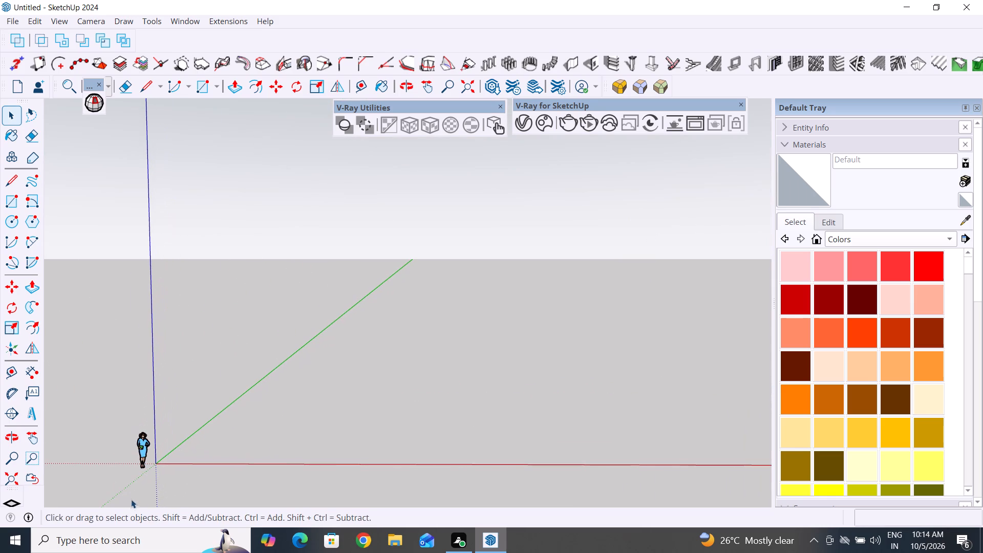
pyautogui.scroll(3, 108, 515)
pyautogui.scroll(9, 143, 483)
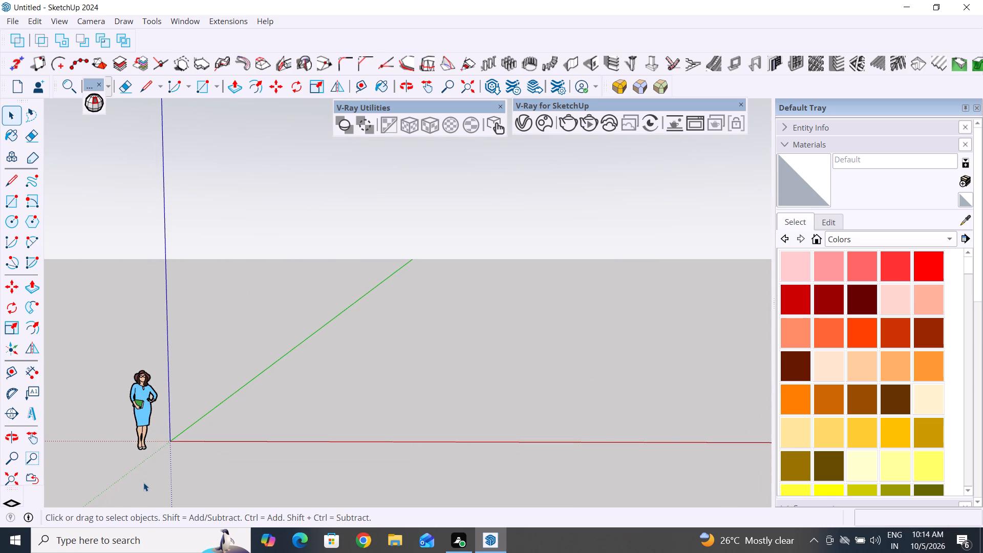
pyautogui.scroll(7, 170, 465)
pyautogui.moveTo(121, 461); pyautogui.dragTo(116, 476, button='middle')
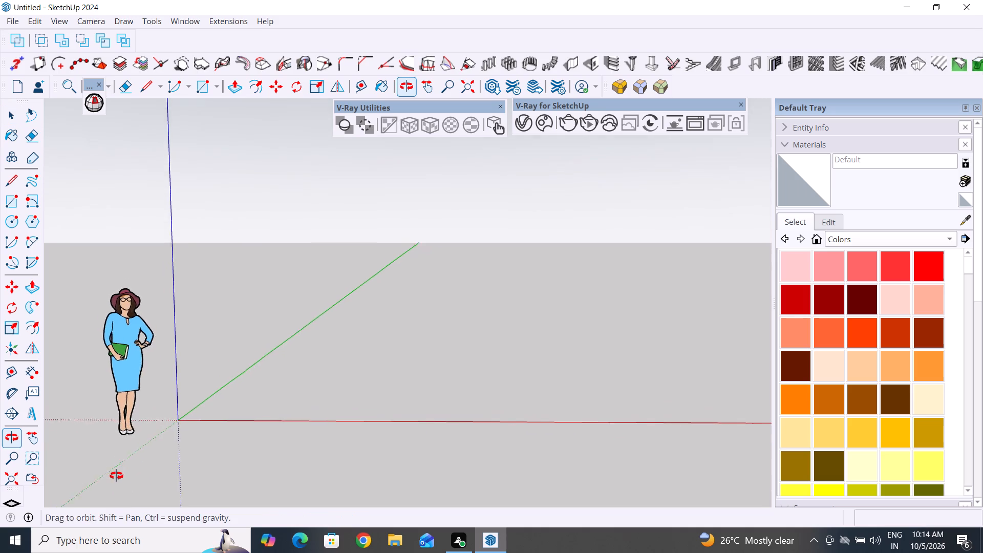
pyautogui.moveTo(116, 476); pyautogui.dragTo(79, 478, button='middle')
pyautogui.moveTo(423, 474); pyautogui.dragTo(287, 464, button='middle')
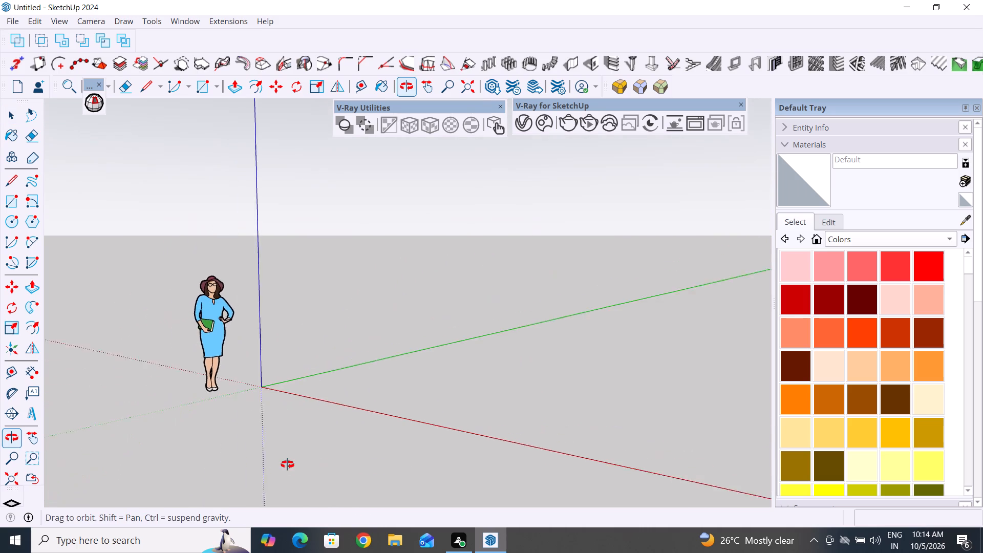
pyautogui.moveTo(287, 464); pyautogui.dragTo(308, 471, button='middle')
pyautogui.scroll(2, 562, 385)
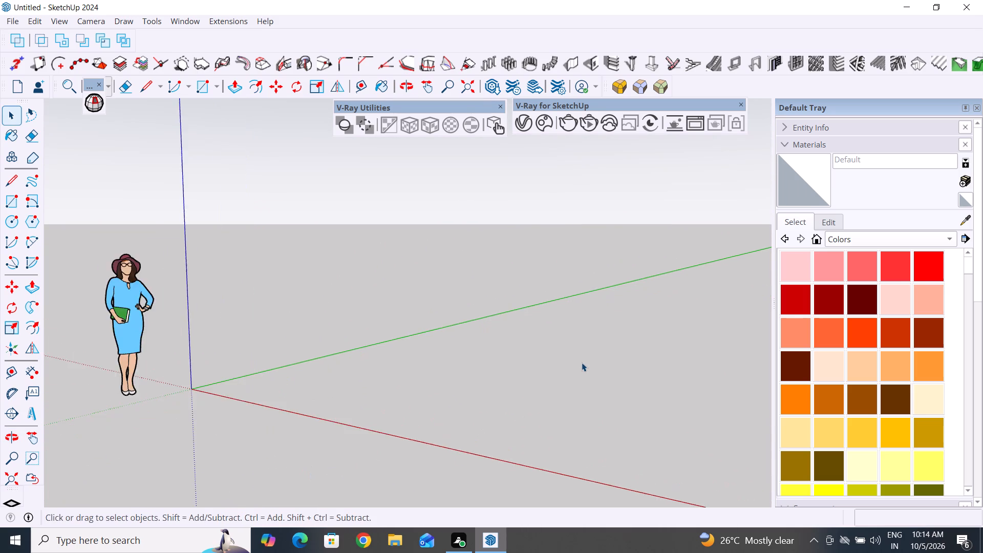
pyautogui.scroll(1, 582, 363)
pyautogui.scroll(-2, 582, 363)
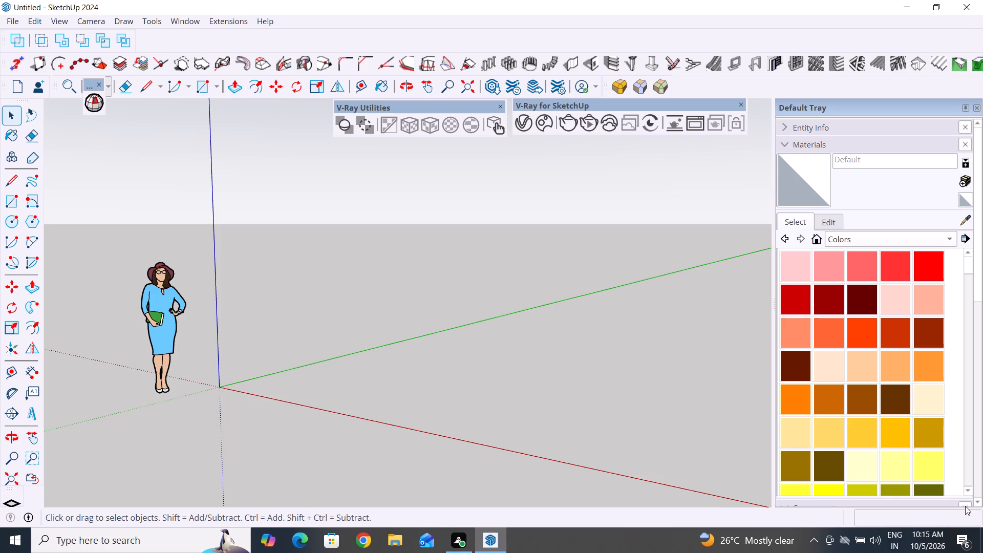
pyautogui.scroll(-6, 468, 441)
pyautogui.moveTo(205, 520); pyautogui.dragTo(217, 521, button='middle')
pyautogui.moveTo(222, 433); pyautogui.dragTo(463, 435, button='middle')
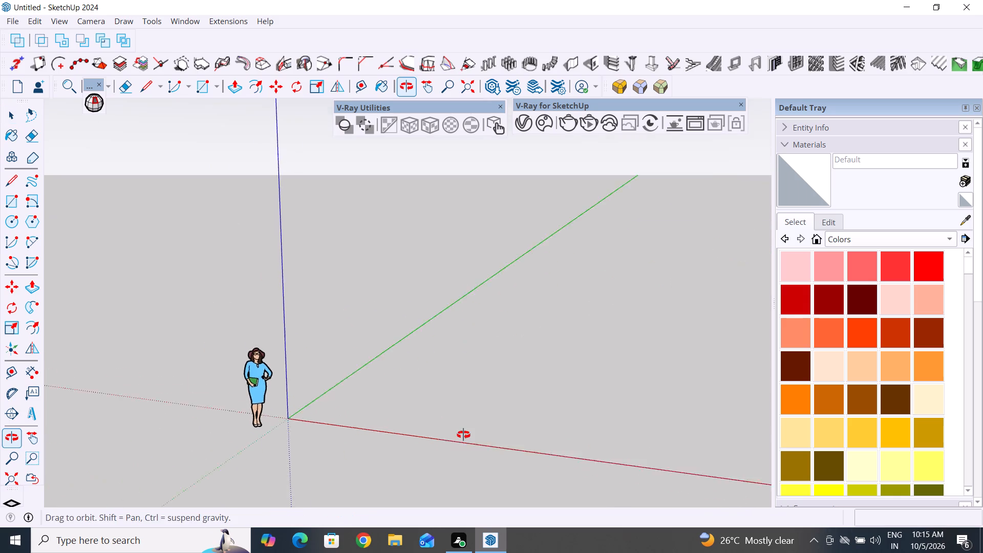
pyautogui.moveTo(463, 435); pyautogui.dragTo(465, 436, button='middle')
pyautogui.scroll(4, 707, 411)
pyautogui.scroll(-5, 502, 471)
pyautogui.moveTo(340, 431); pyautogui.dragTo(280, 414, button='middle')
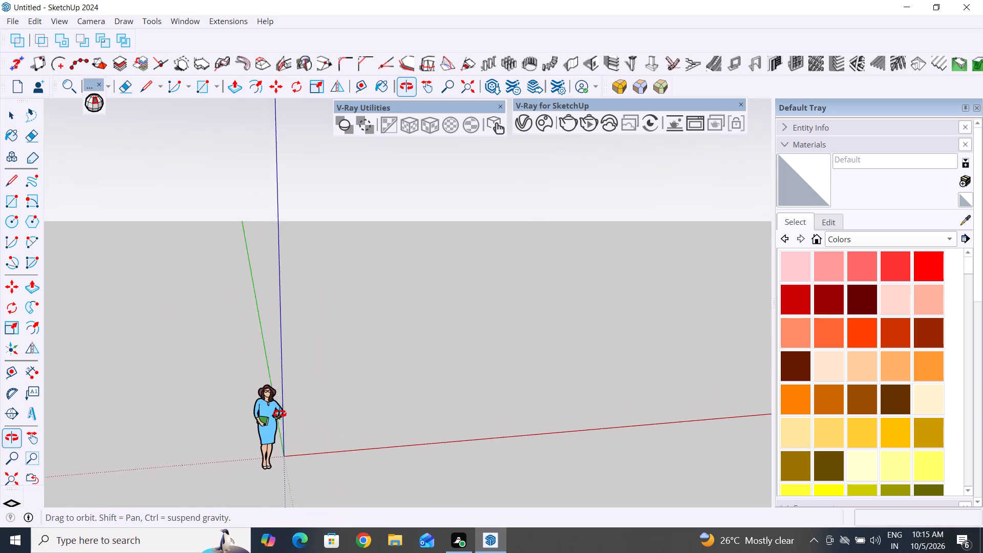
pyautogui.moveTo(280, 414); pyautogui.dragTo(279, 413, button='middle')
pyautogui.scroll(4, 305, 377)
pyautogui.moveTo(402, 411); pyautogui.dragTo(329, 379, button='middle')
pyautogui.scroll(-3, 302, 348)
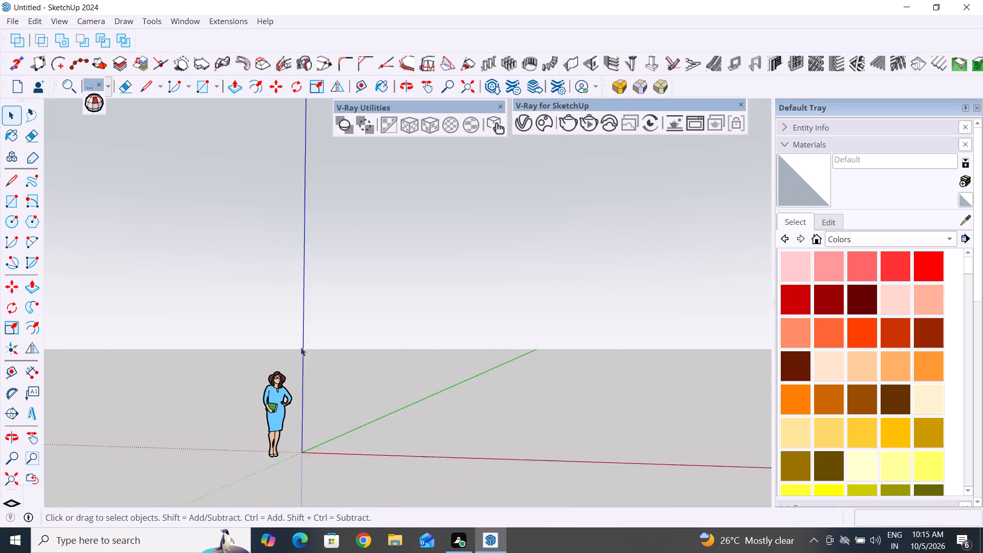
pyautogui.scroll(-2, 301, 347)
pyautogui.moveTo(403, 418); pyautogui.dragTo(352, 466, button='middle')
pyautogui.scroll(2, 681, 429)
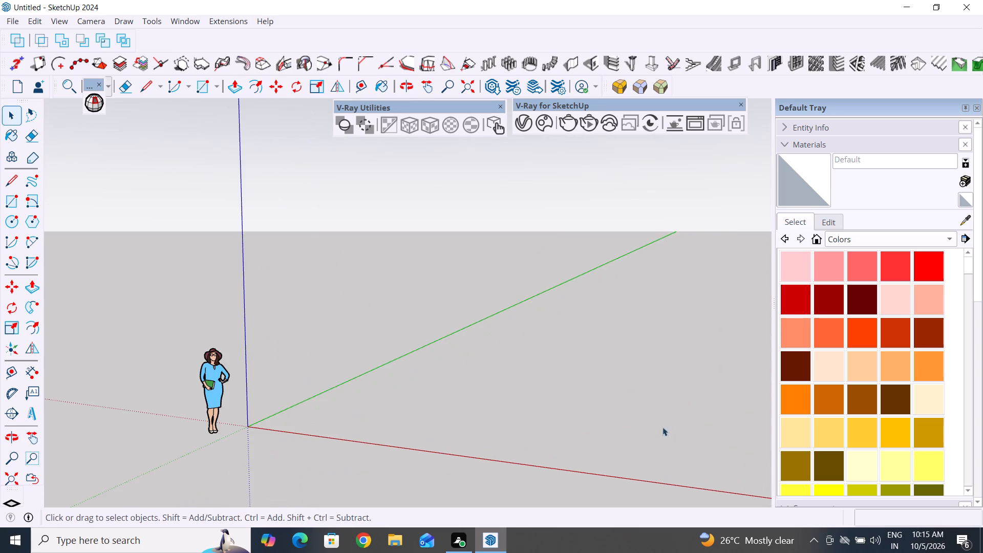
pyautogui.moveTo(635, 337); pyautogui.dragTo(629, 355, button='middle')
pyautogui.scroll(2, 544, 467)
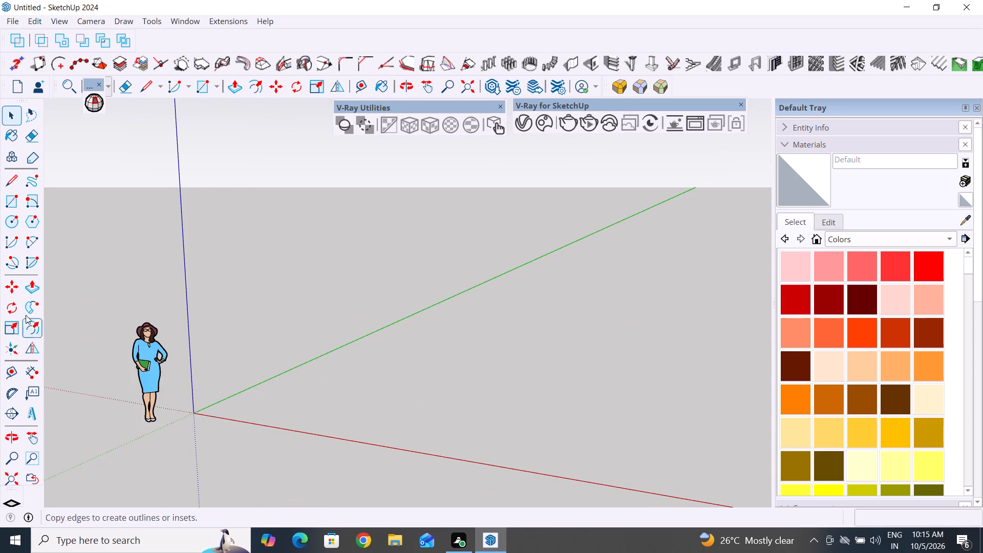
# Draw a 4' line on the ground near the origin, parallel to the green axis.
pyautogui.click(11, 180)
pyautogui.click(280, 399)
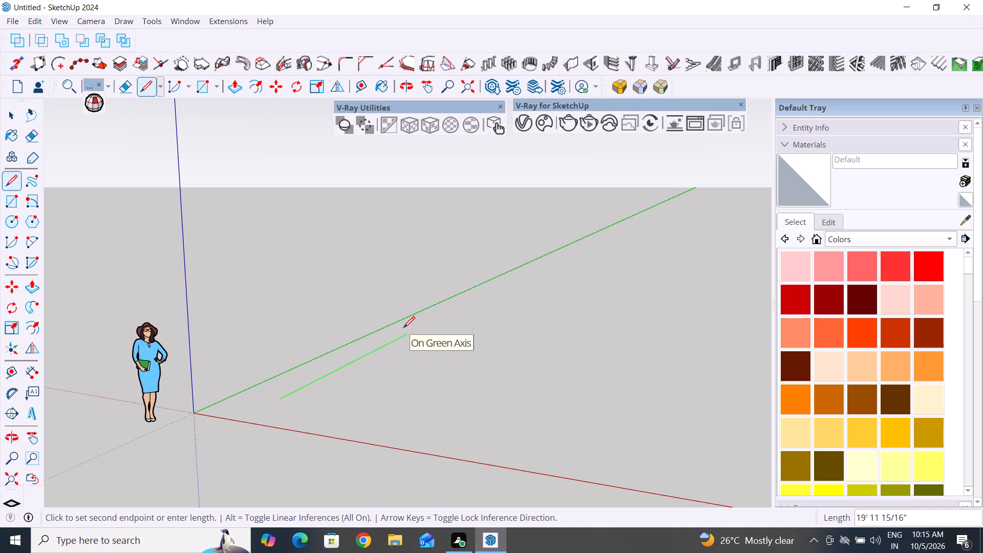
pyautogui.write("4'")
pyautogui.press('Return')
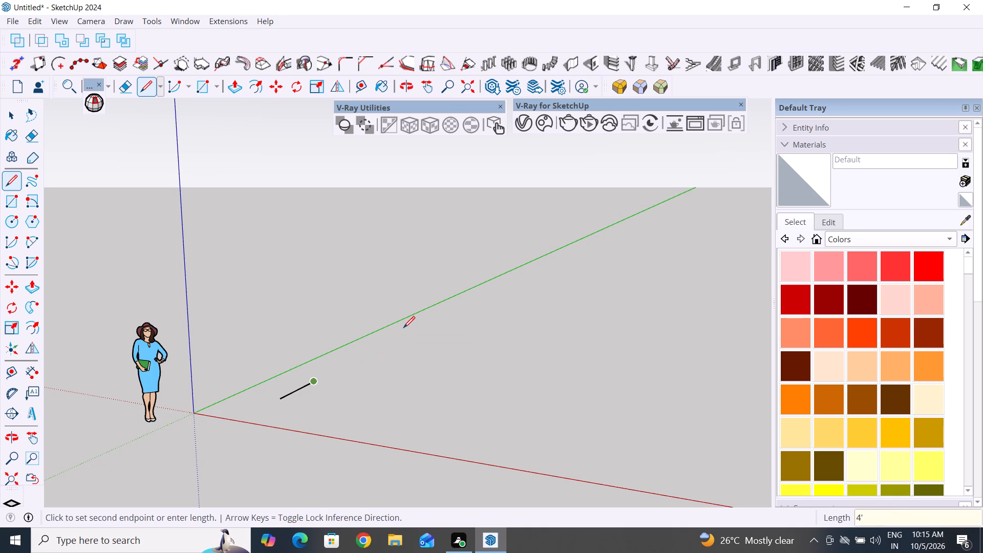
pyautogui.click(14, 118)
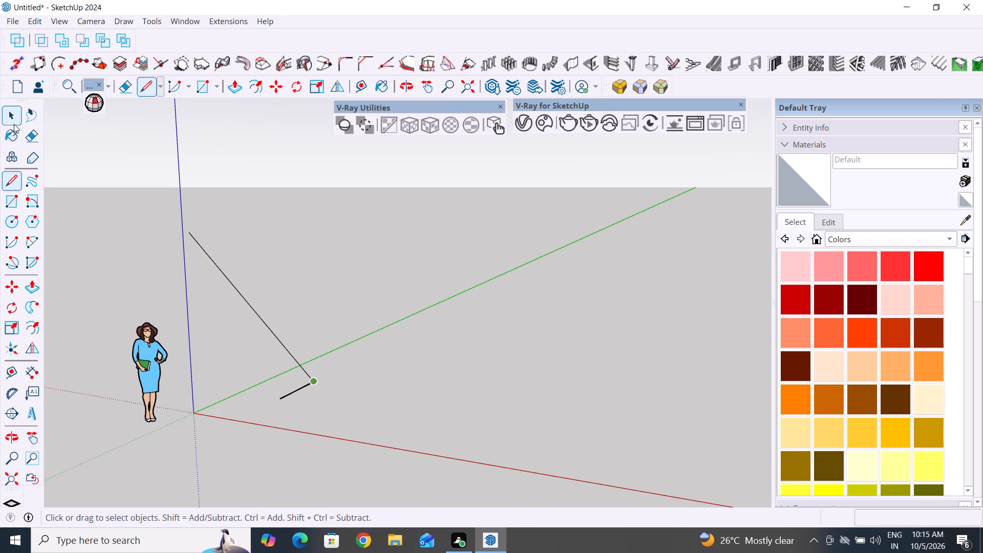
# Check the line's length between its two endpoints with the Dimension tool, without placing the dimension.
pyautogui.scroll(11, 271, 418)
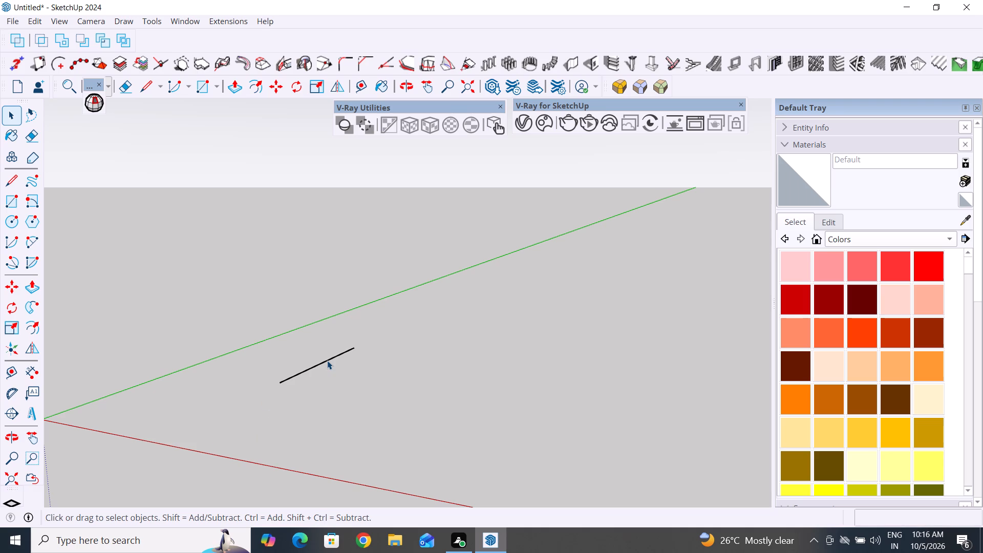
pyautogui.scroll(5, 327, 360)
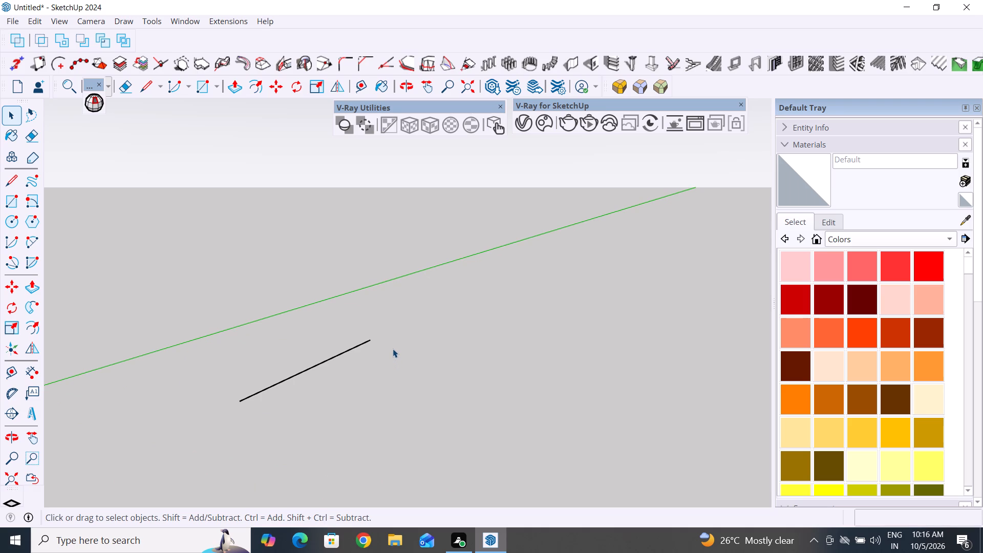
pyautogui.moveTo(340, 382); pyautogui.dragTo(357, 454, button='middle')
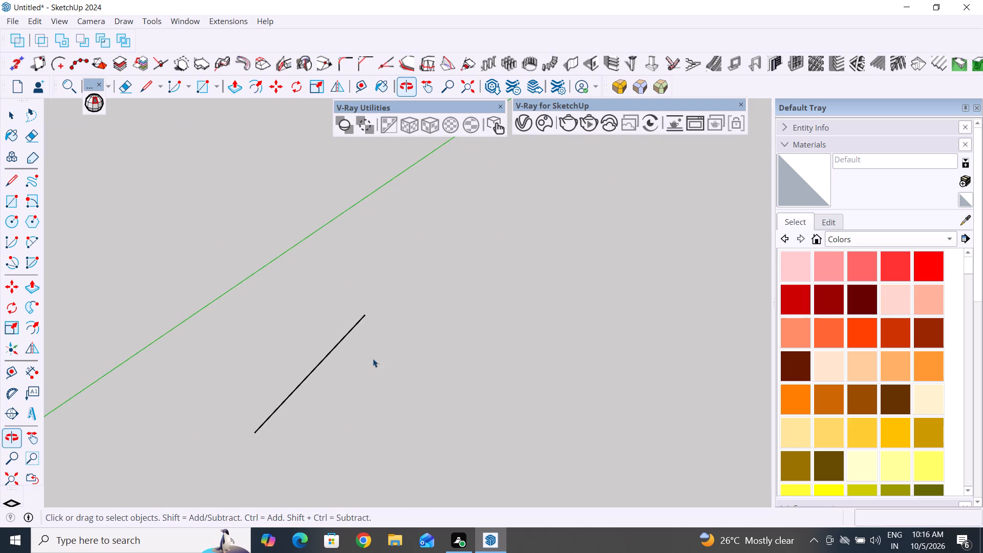
pyautogui.scroll(-4, 381, 330)
pyautogui.moveTo(413, 388); pyautogui.dragTo(135, 398, button='middle')
pyautogui.click(31, 375)
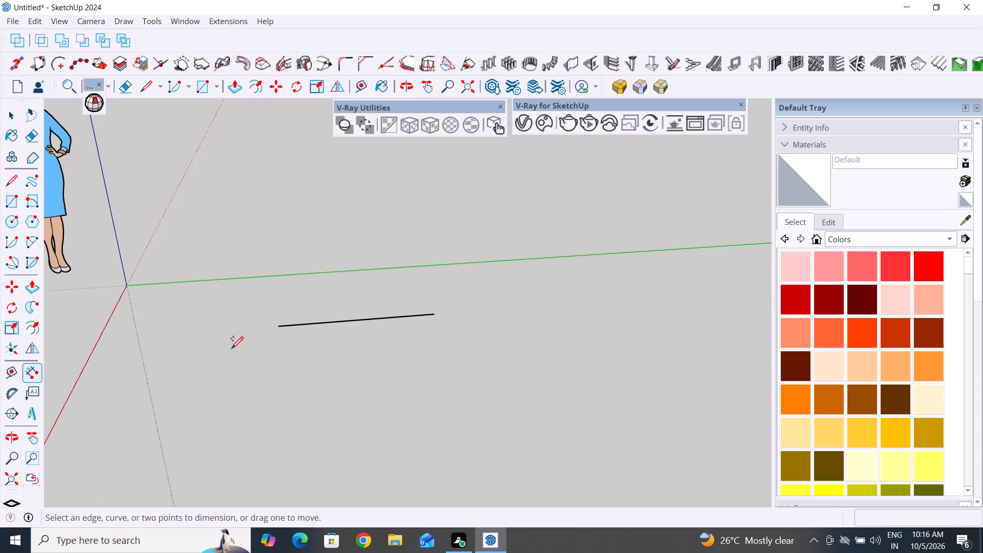
pyautogui.click(280, 327)
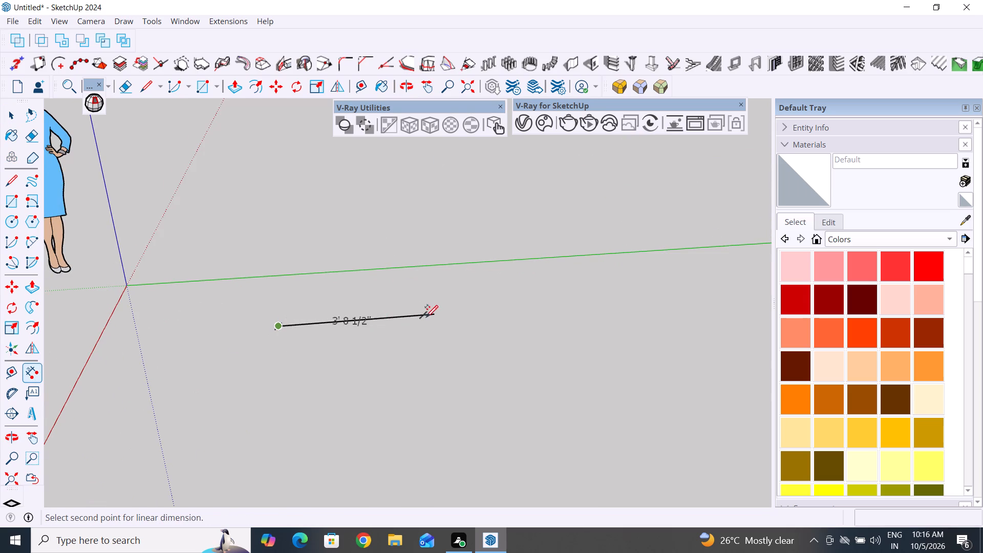
pyautogui.click(433, 316)
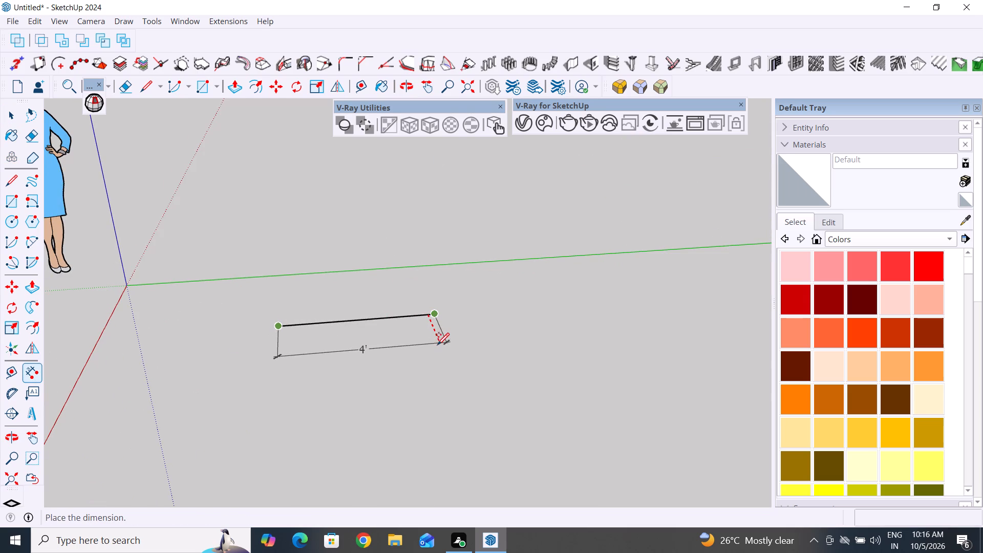
pyautogui.press('Escape')
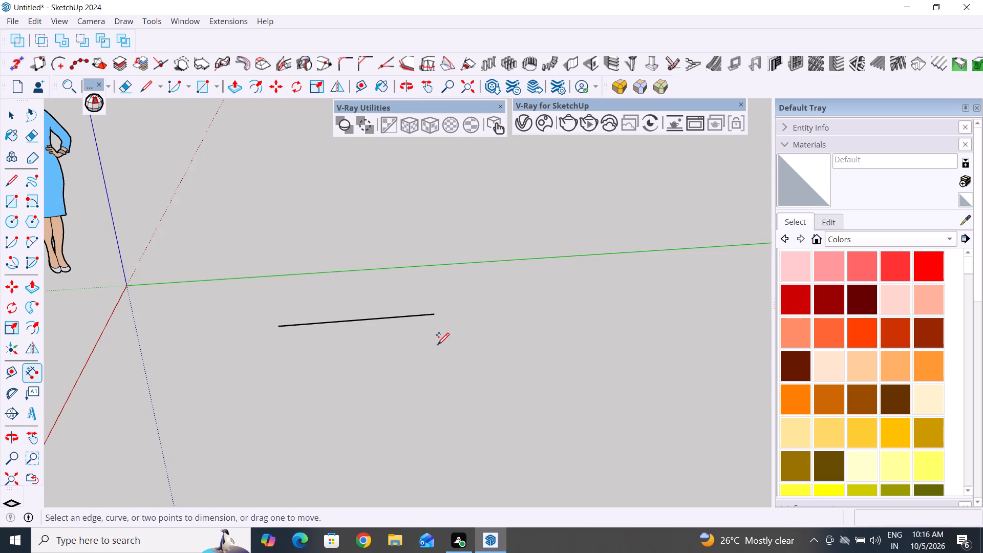
# Delete the 4' line that runs parallel to the green axis.
pyautogui.click(9, 118)
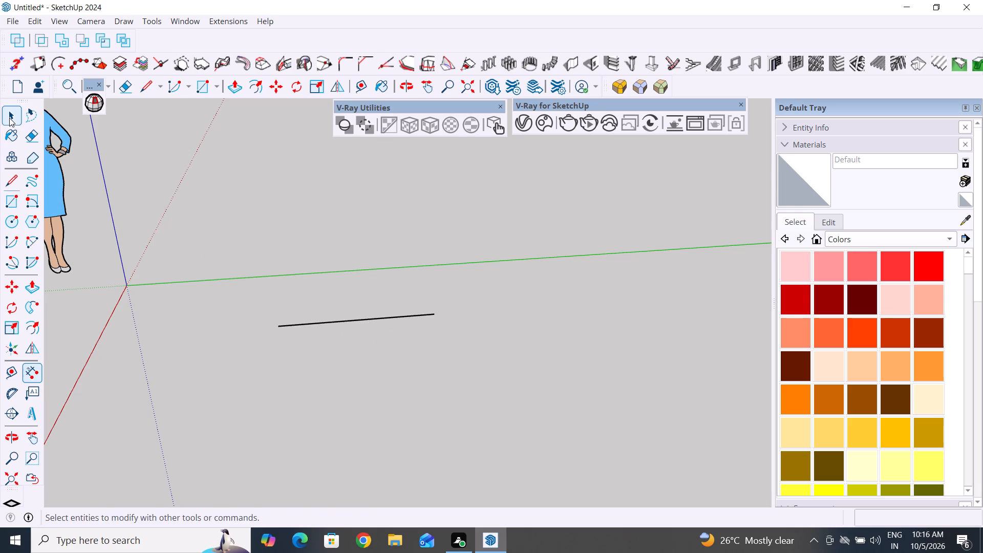
pyautogui.click(293, 327)
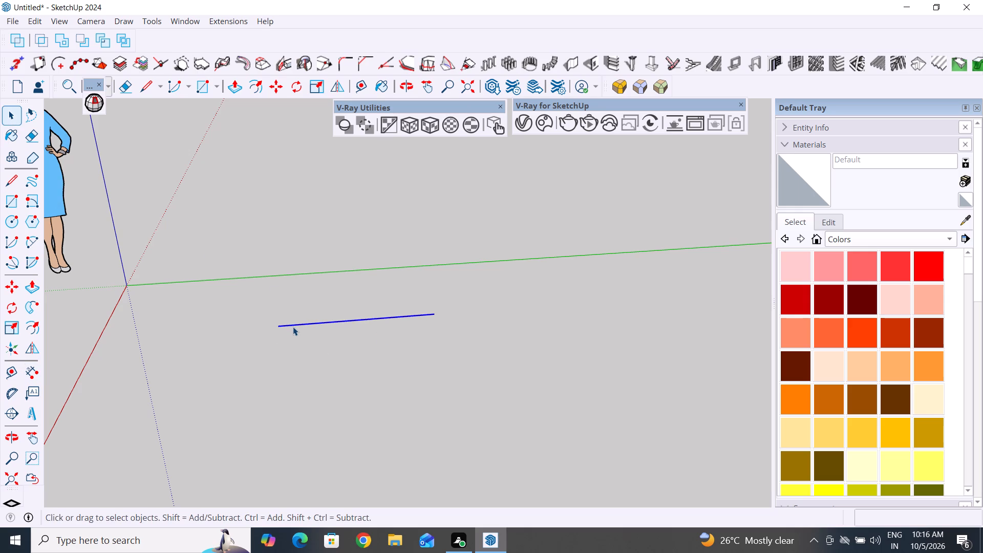
pyautogui.press('Delete')
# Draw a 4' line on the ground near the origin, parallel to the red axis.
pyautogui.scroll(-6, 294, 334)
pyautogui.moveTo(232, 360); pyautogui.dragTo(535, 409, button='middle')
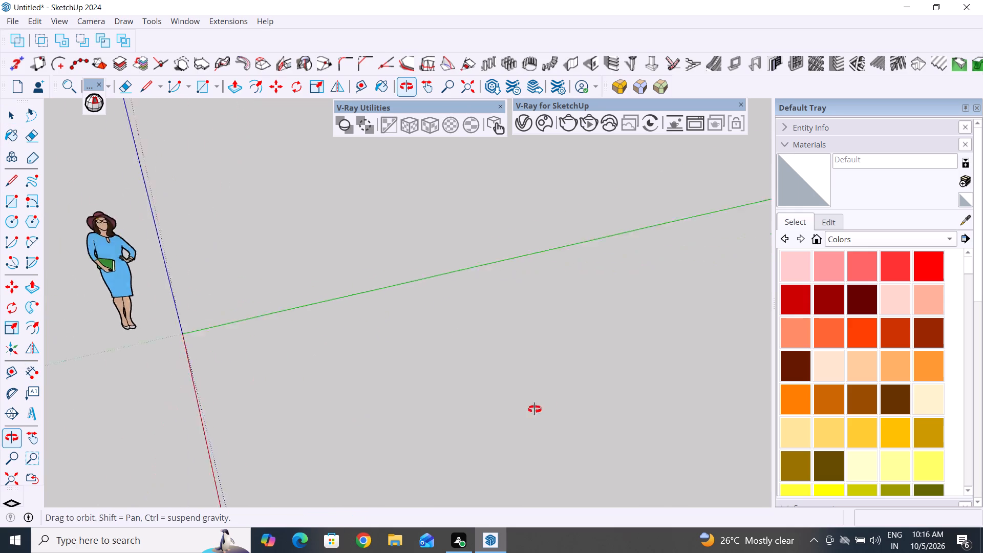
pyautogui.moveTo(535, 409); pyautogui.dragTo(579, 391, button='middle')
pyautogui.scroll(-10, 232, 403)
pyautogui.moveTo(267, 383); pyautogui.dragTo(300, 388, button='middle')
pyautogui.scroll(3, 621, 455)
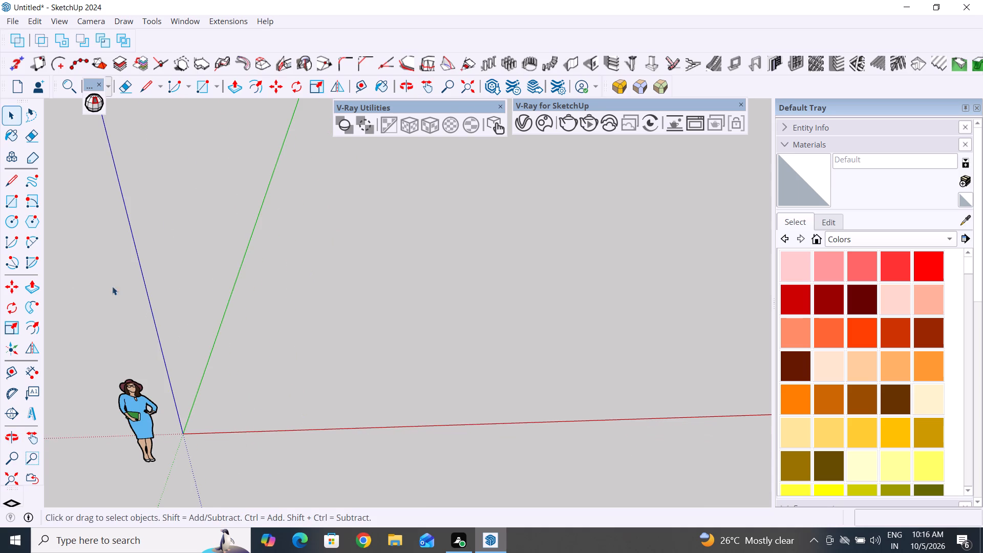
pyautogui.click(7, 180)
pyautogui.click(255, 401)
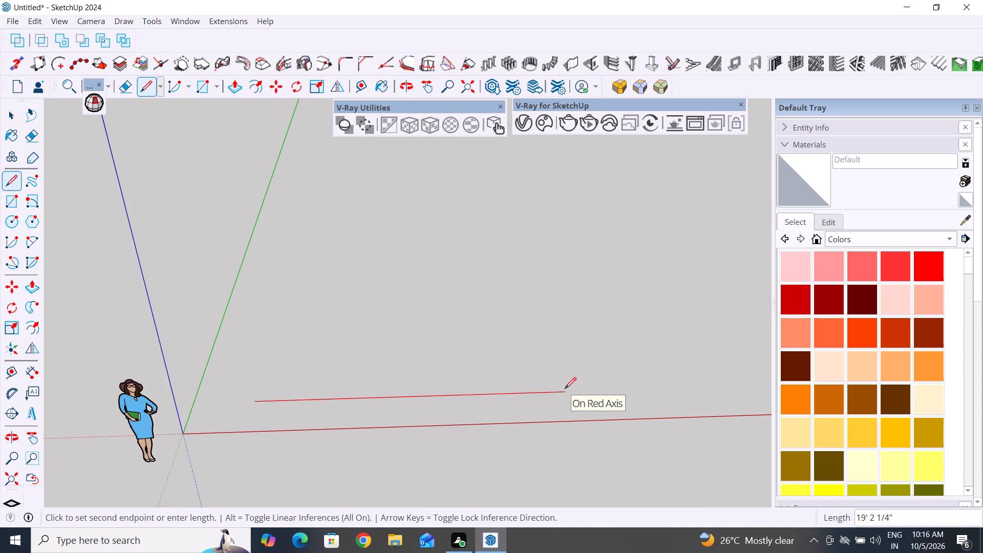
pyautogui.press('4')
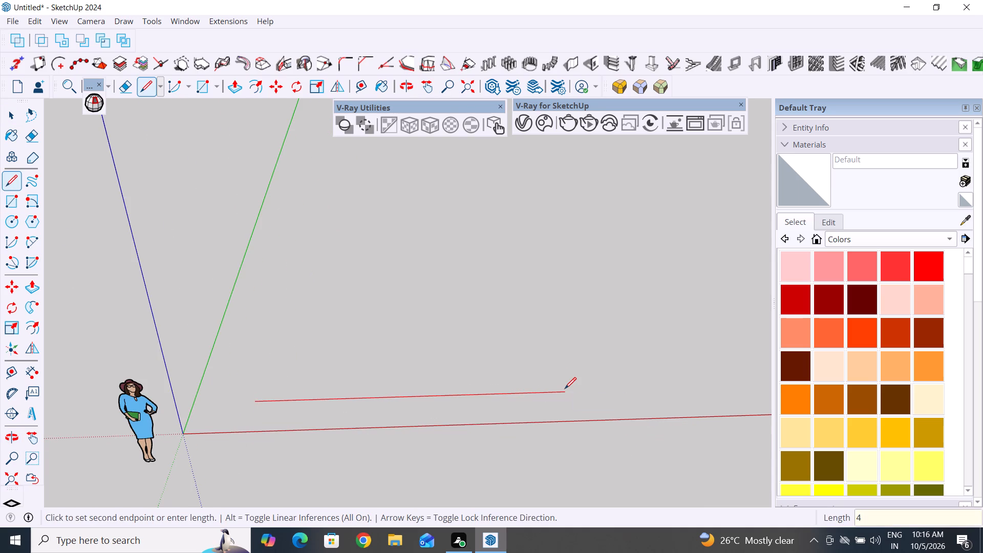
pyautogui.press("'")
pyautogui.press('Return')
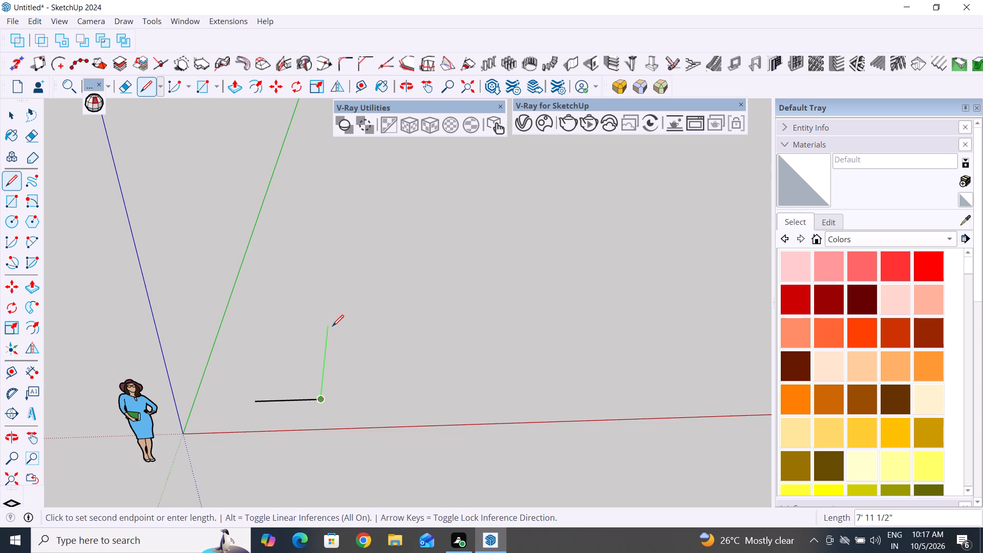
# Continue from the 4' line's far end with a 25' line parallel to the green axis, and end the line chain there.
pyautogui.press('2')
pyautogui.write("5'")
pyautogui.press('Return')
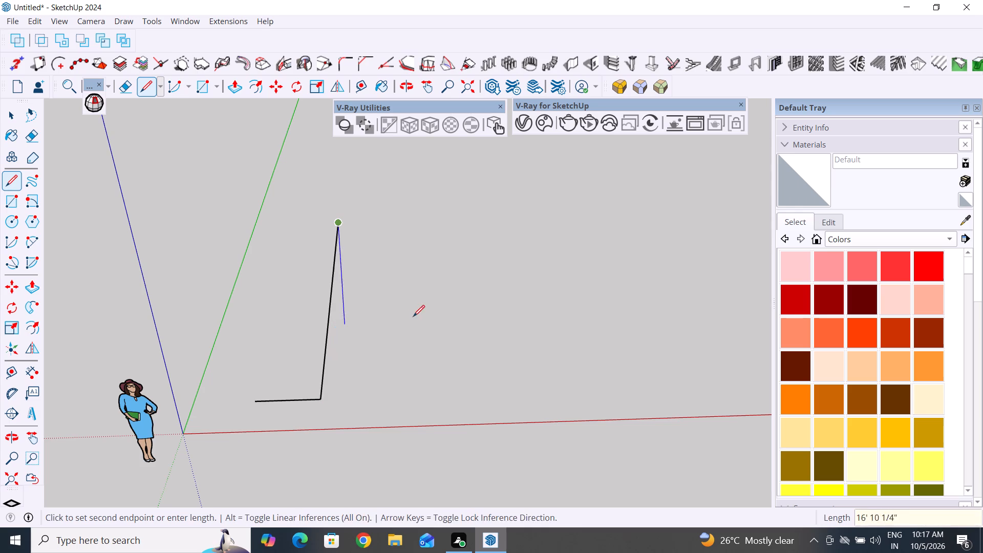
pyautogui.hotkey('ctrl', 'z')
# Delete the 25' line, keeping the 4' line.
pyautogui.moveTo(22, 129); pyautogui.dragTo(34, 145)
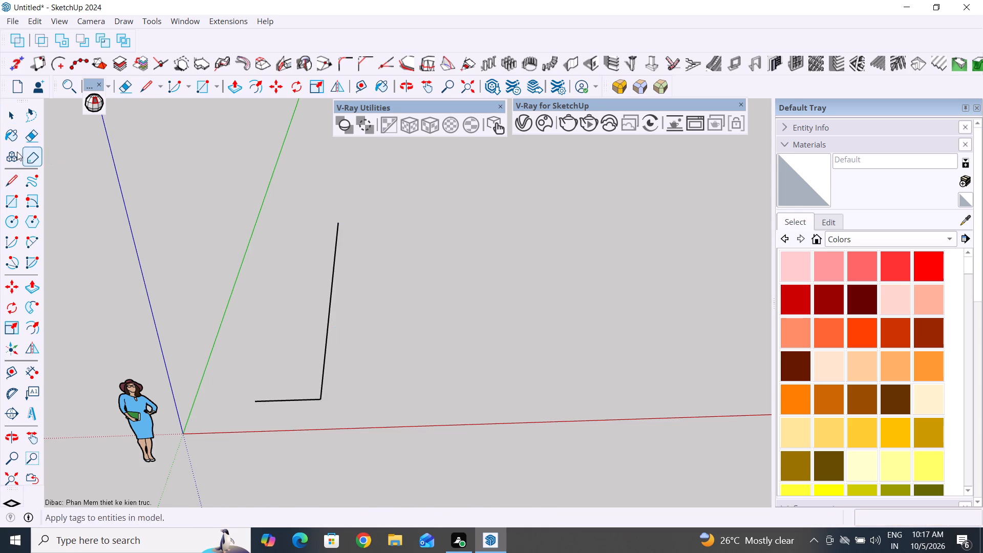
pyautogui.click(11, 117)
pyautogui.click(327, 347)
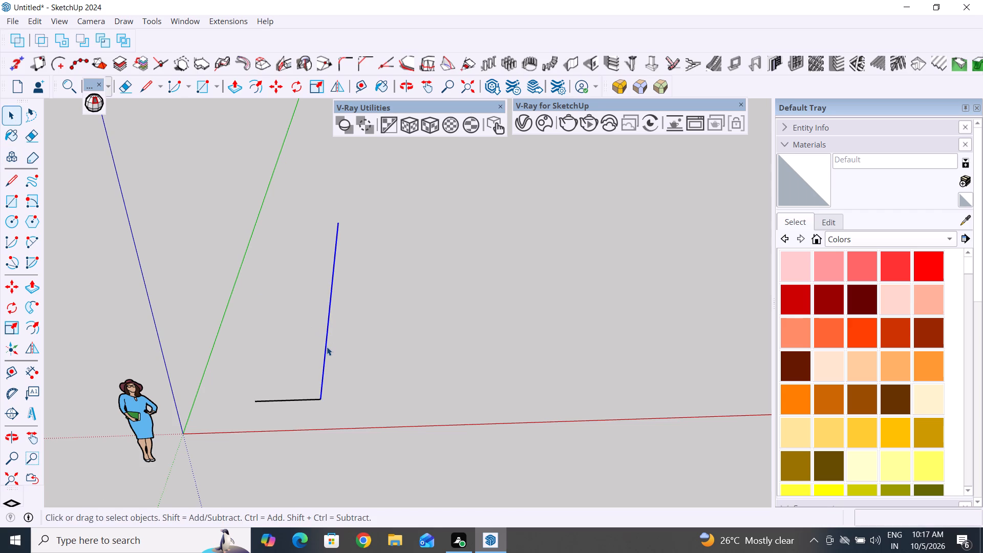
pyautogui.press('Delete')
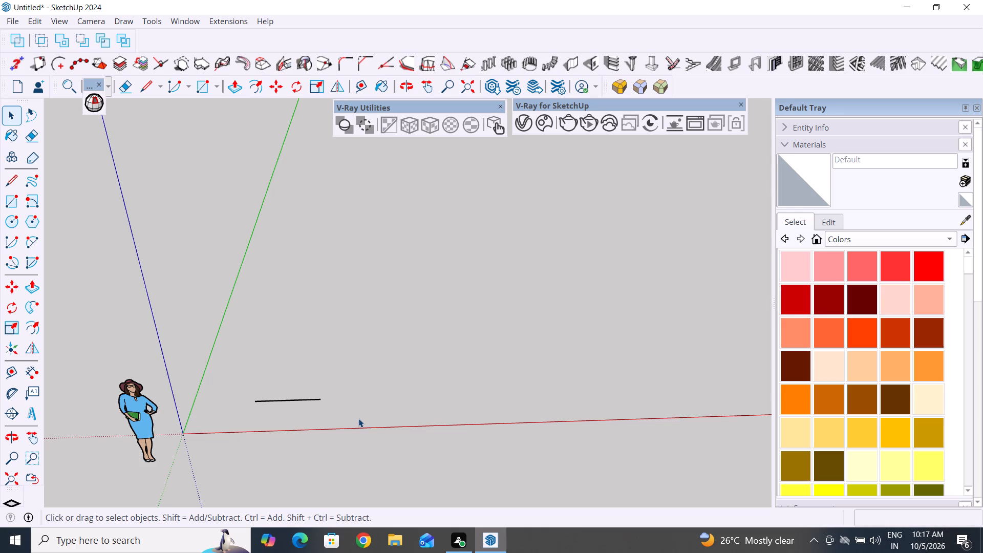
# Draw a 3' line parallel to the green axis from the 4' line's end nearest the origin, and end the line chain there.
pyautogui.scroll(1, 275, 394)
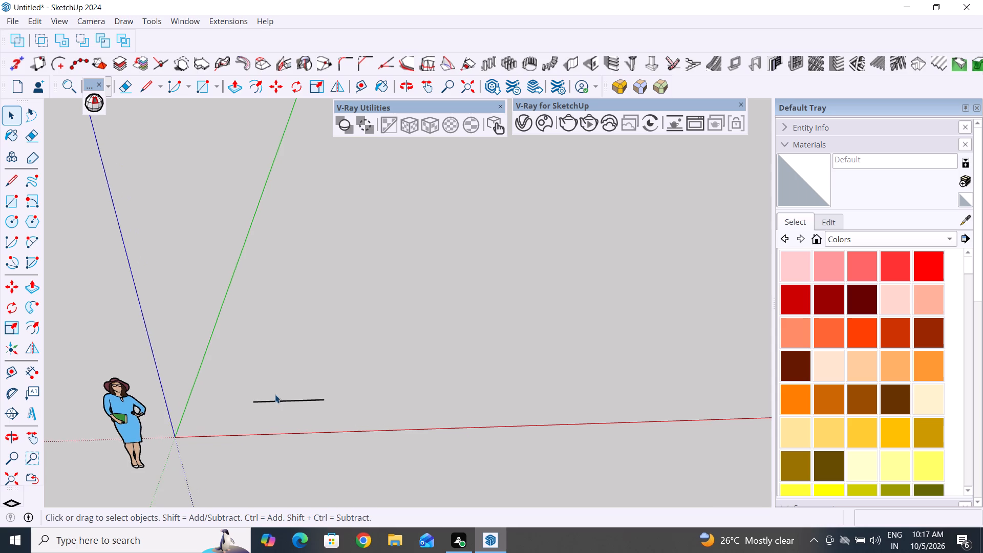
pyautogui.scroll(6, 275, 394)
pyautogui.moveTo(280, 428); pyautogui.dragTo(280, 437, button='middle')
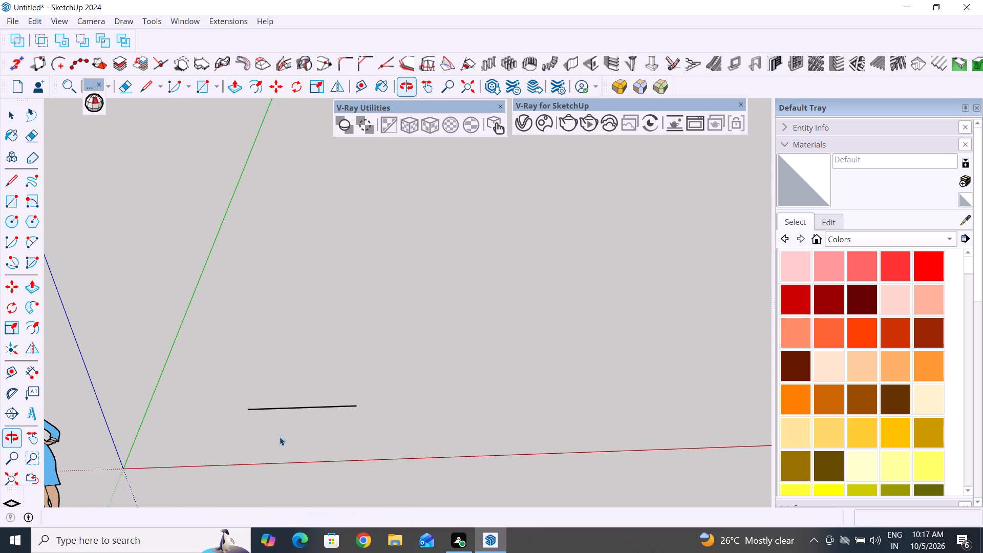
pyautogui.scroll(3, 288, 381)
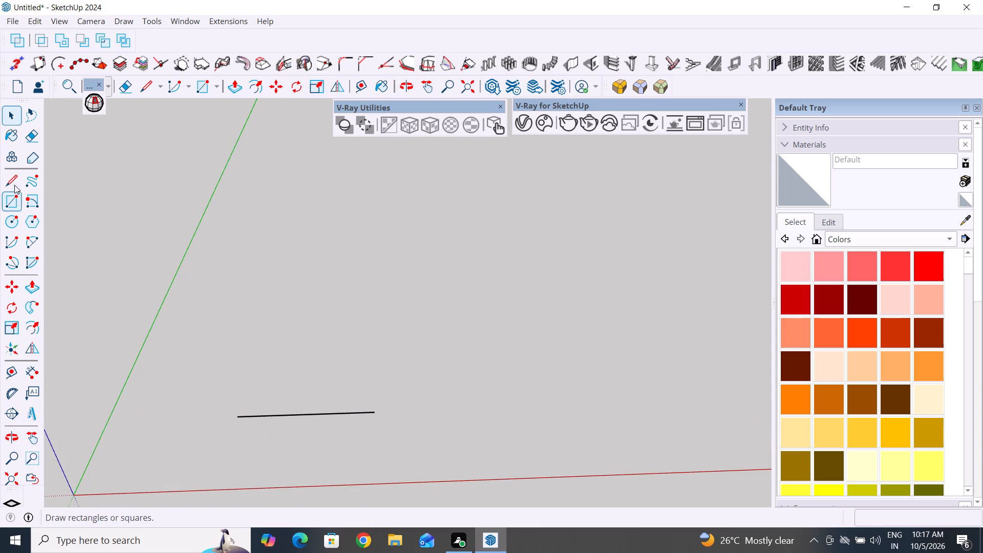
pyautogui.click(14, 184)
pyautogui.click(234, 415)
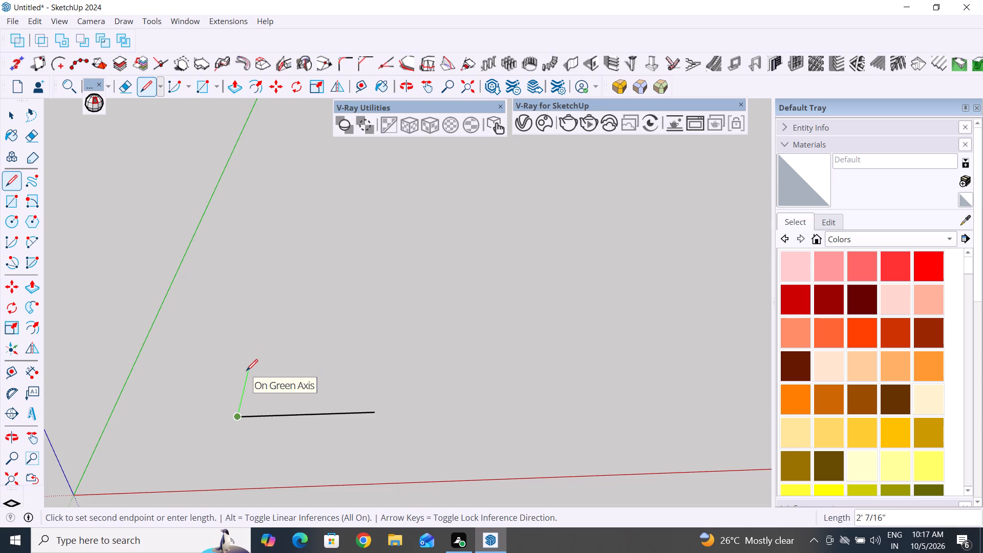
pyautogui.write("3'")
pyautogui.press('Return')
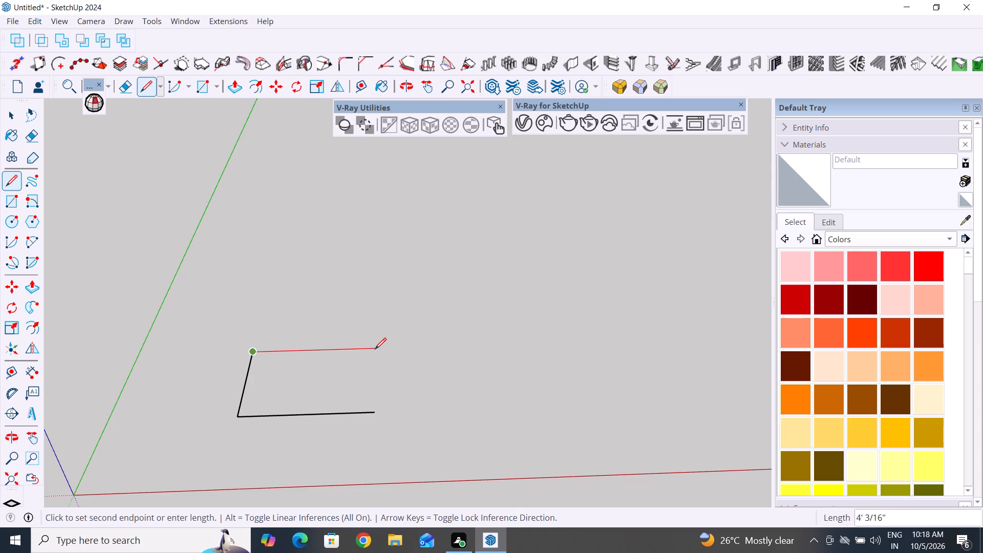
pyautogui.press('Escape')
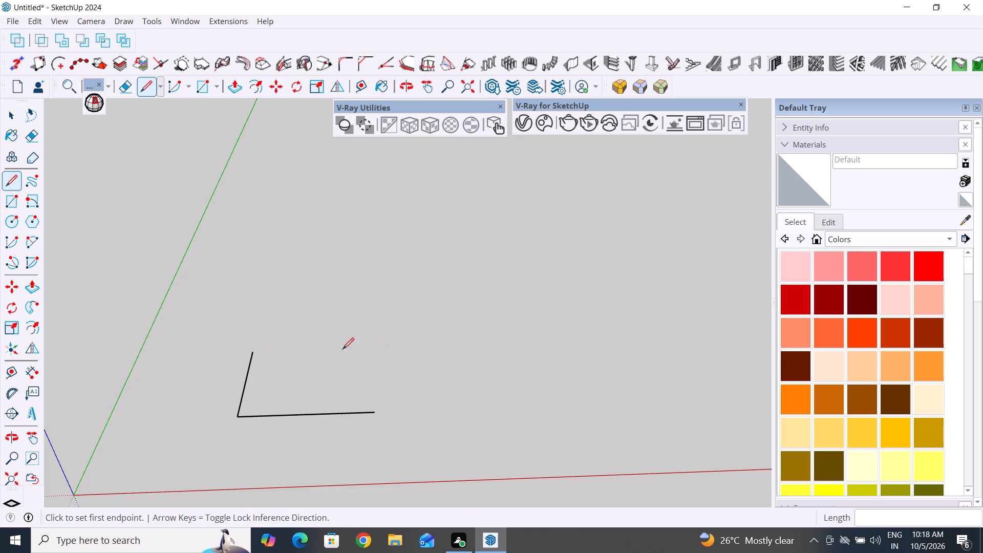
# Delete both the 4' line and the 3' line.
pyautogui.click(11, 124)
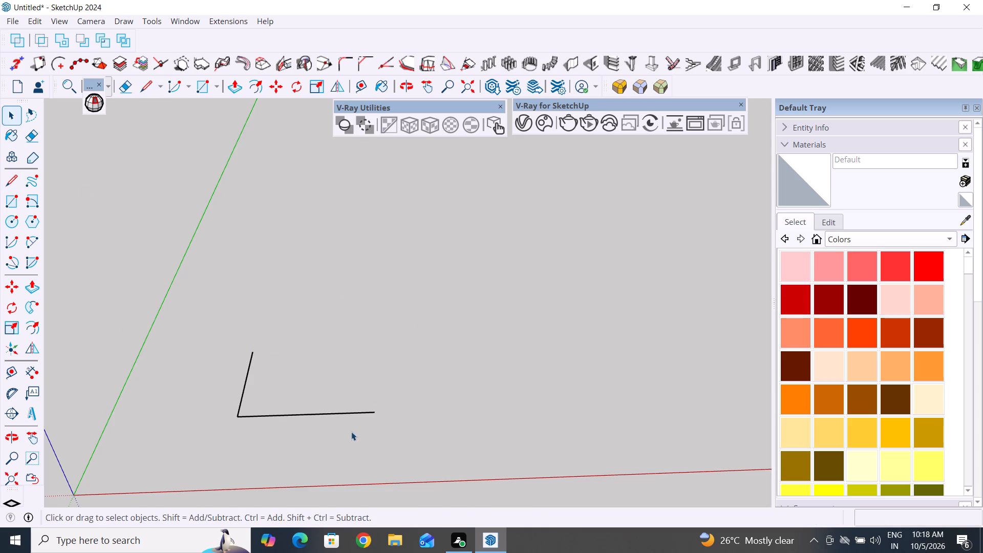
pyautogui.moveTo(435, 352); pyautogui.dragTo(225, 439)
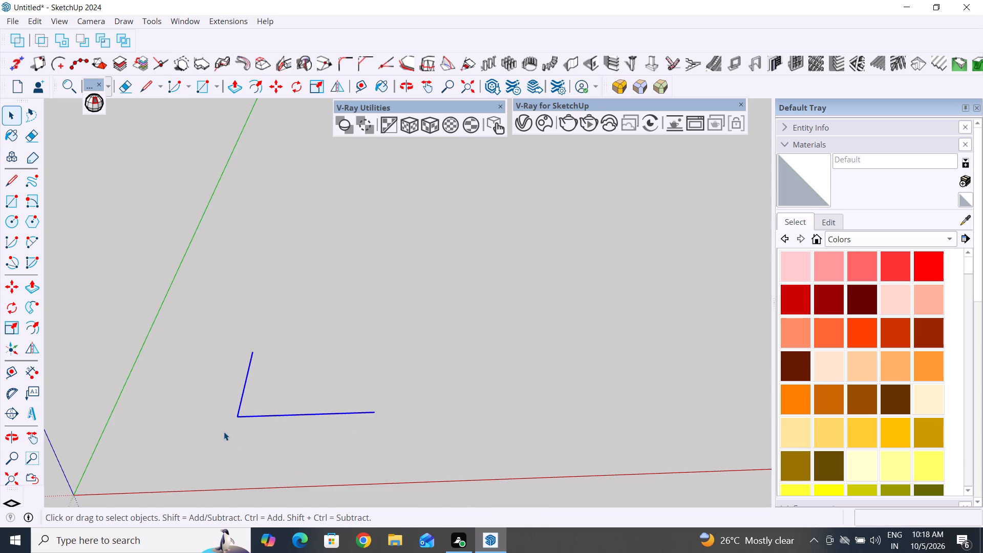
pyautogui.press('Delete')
# Draw a single 48" line on the ground near the origin, parallel to the red axis.
pyautogui.scroll(-3, 380, 350)
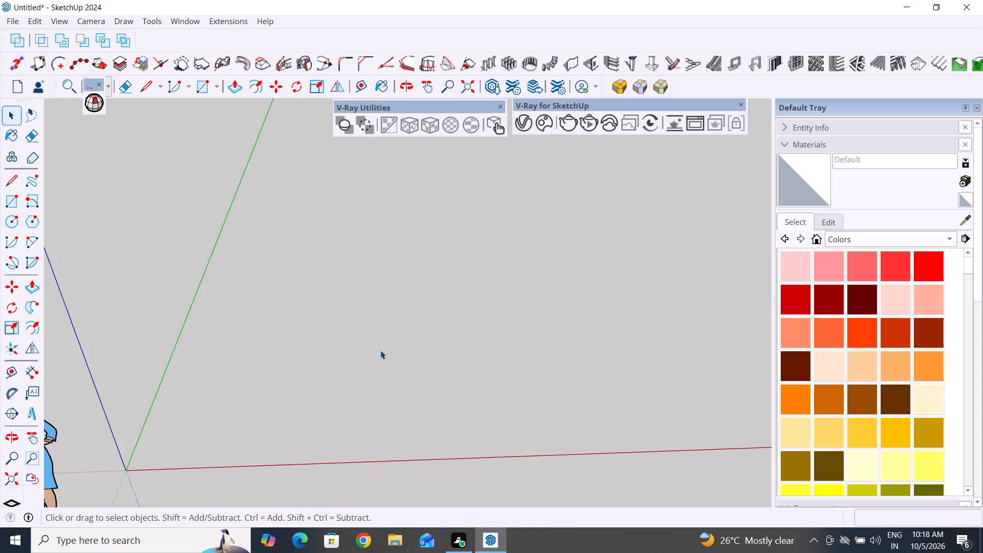
pyautogui.click(5, 189)
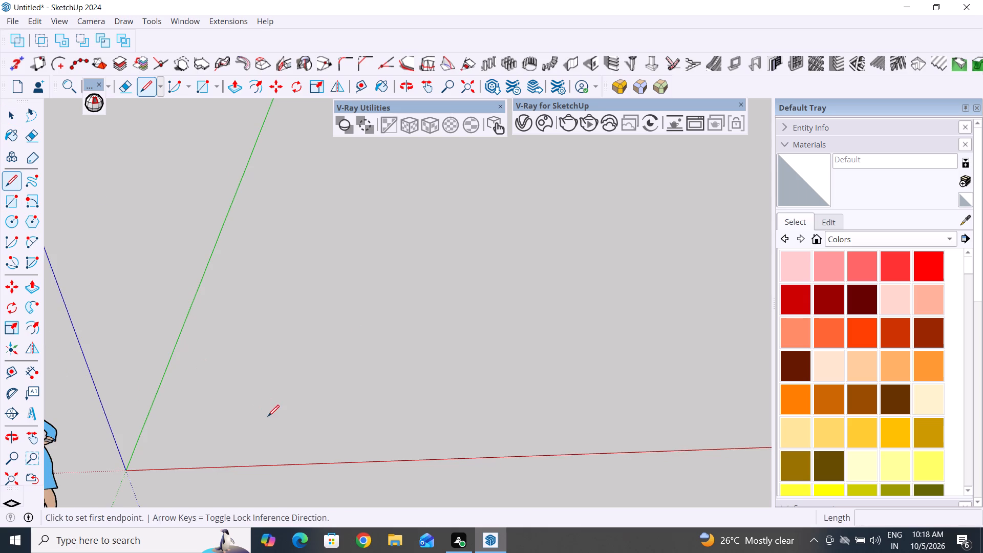
pyautogui.click(268, 417)
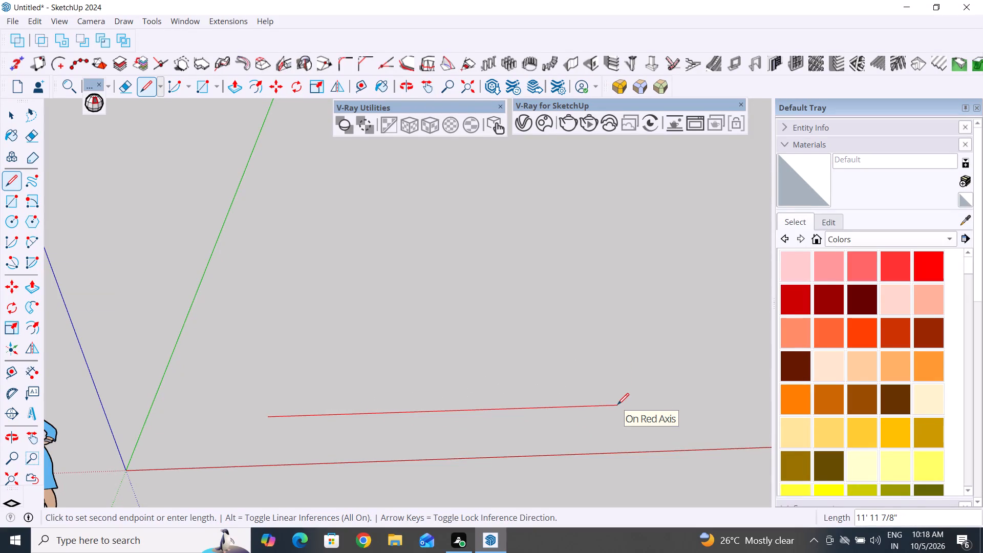
pyautogui.write('48')
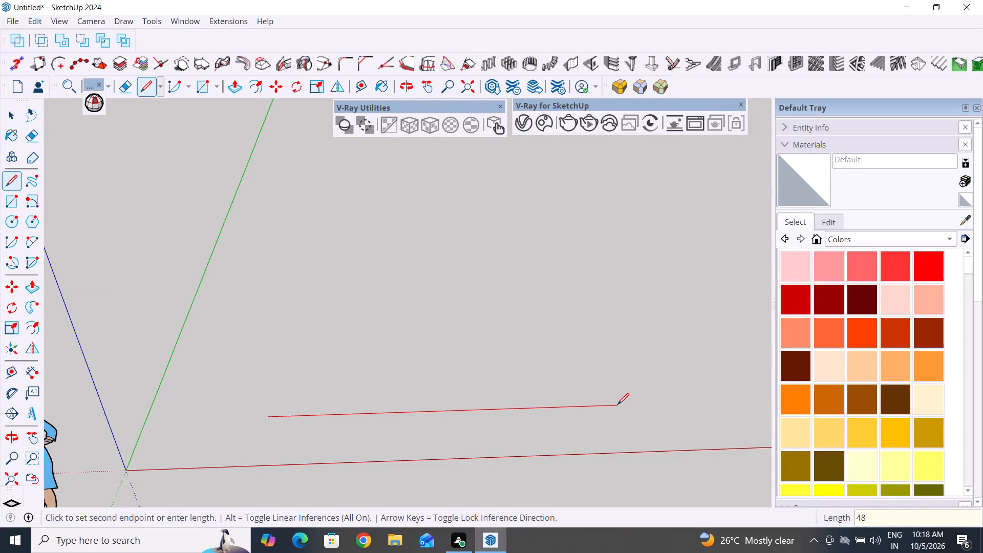
pyautogui.press("'")
pyautogui.press('BackSpace')
pyautogui.hotkey('shift', '"')
pyautogui.press('Return')
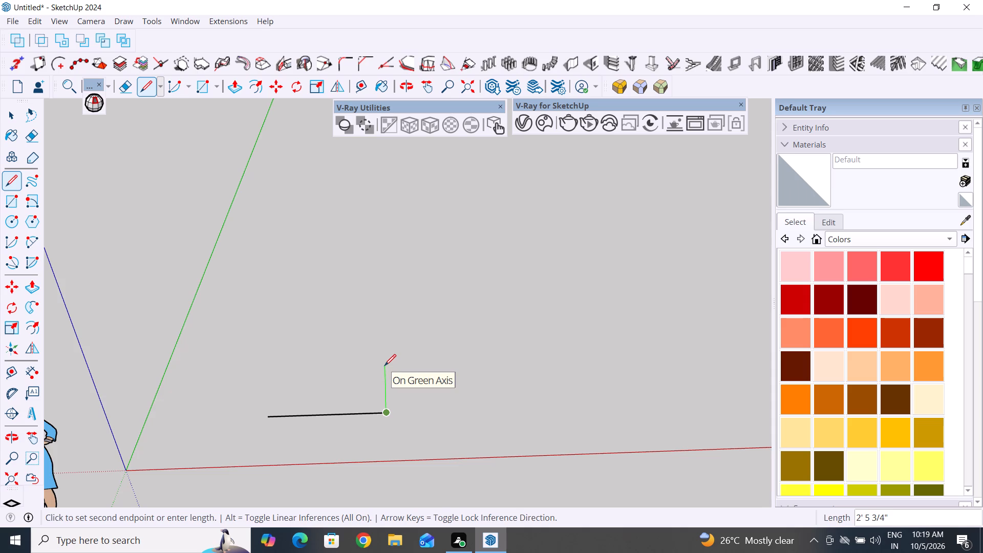
pyautogui.press('Escape')
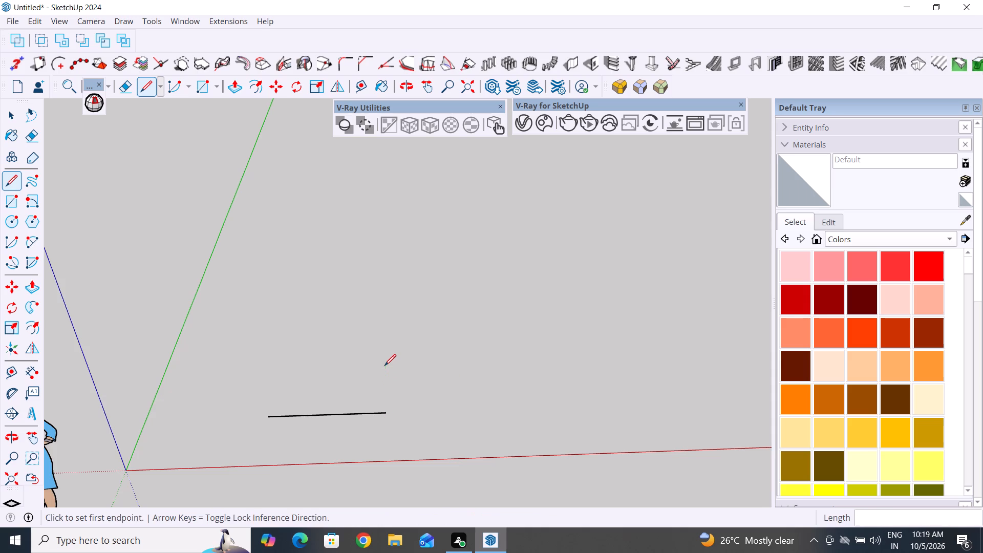
# Check the new line's length between its two endpoints with the Dimension tool, without placing the dimension.
pyautogui.scroll(9, 259, 426)
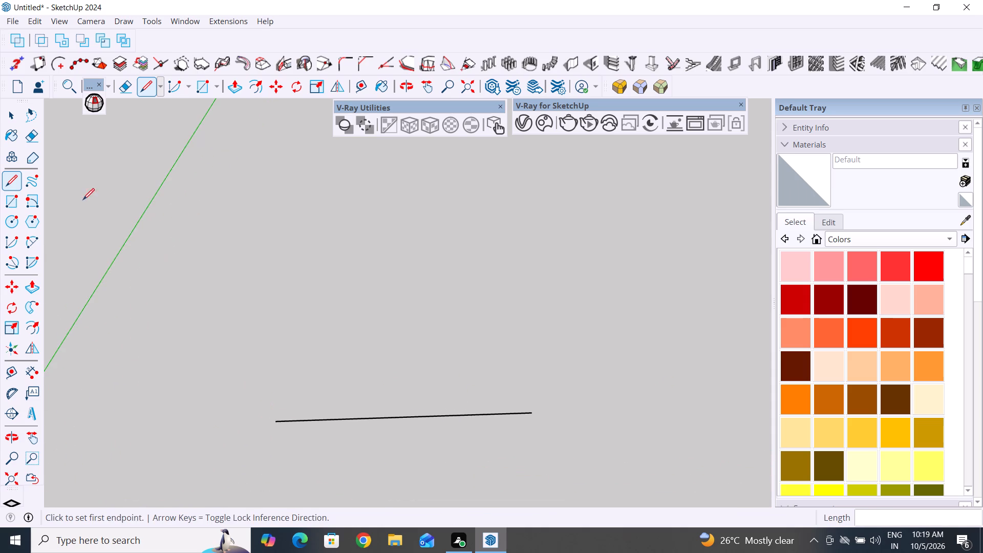
pyautogui.click(12, 114)
pyautogui.click(32, 371)
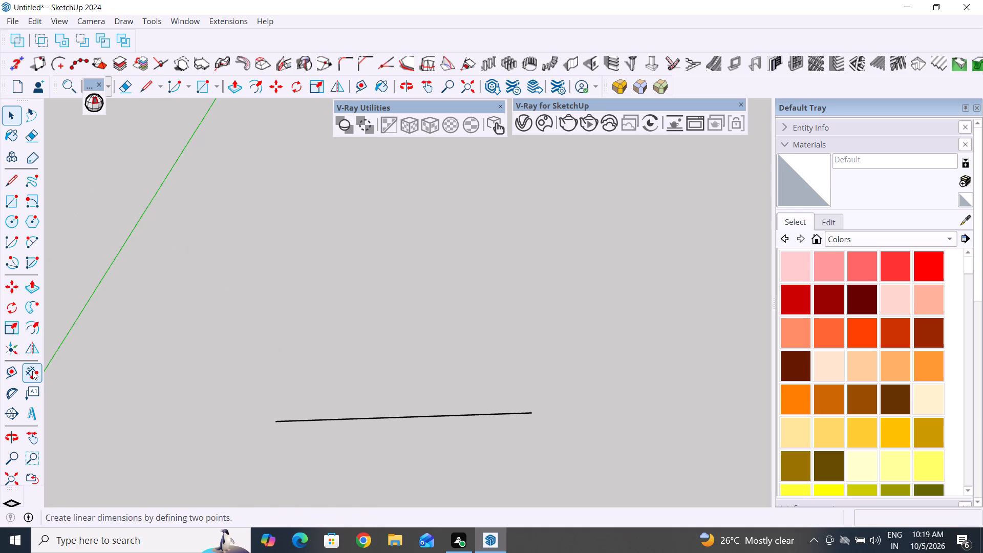
pyautogui.click(275, 421)
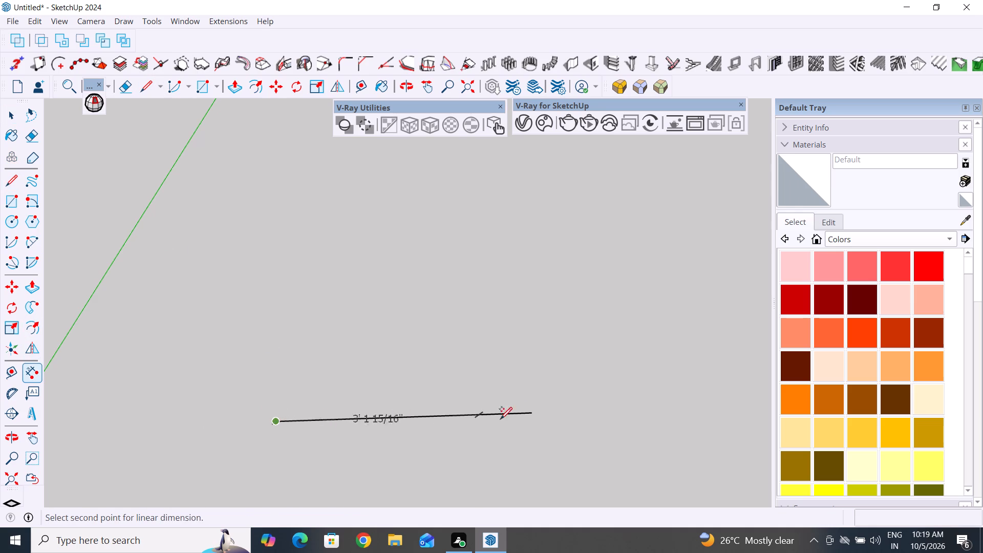
pyautogui.click(532, 413)
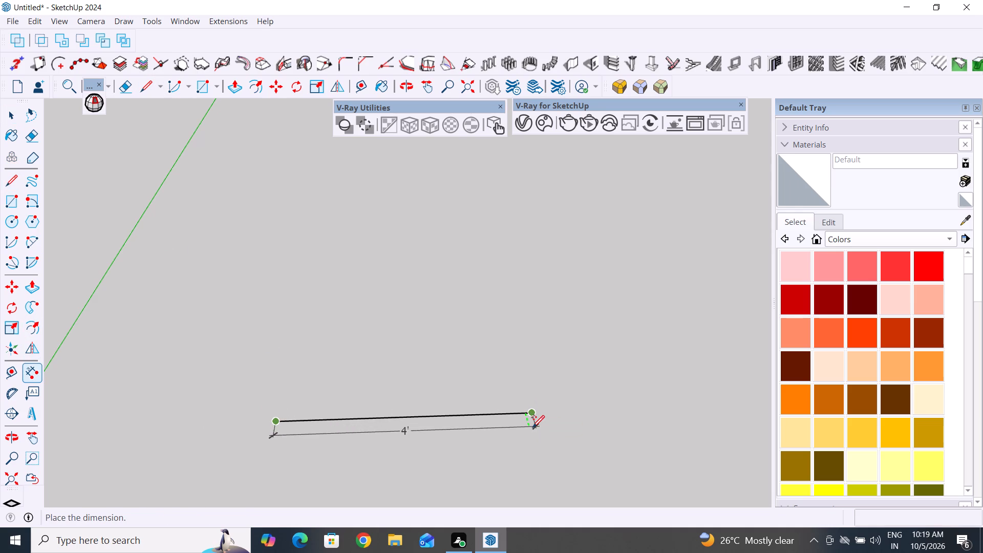
pyautogui.scroll(-4, 532, 427)
pyautogui.scroll(4, 532, 429)
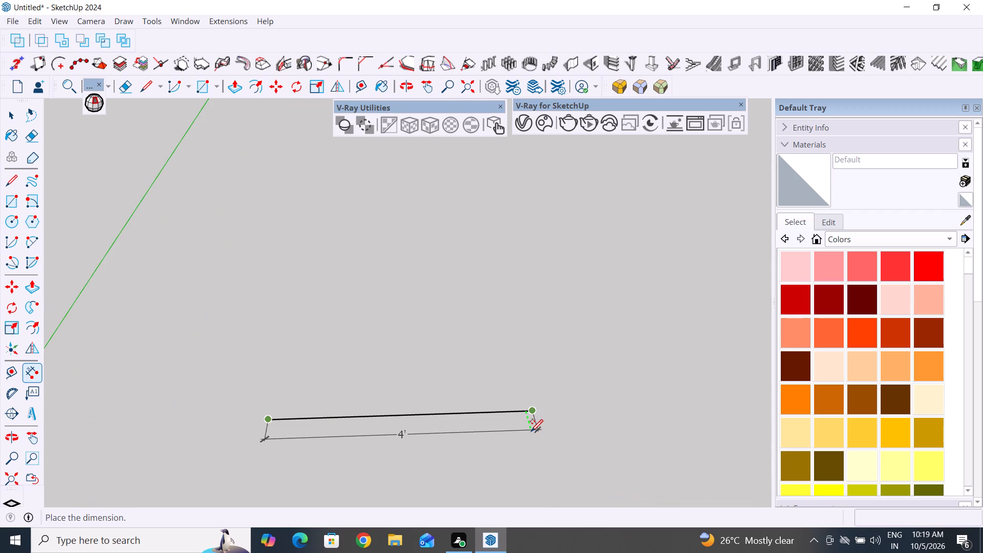
pyautogui.press('Escape')
pyautogui.click(10, 117)
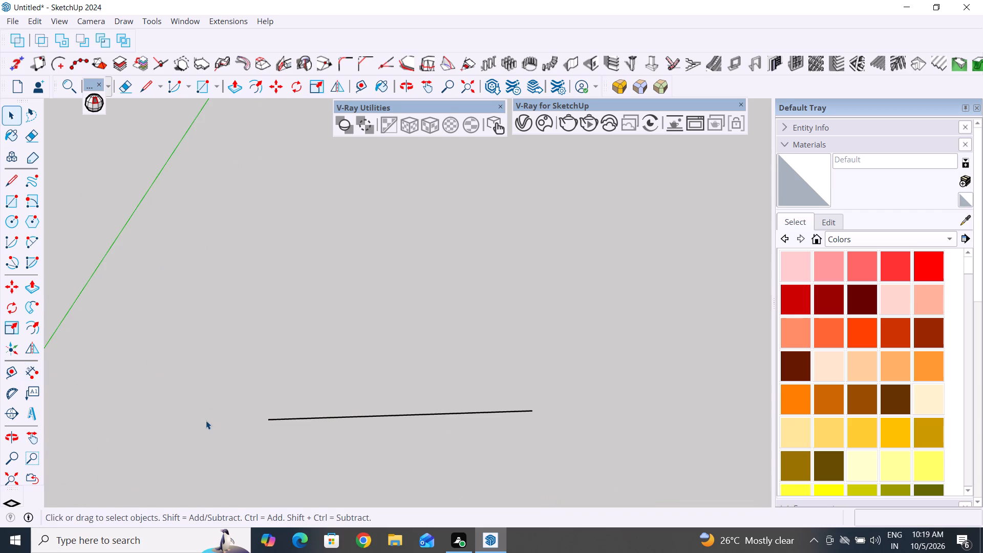
pyautogui.scroll(4, 206, 420)
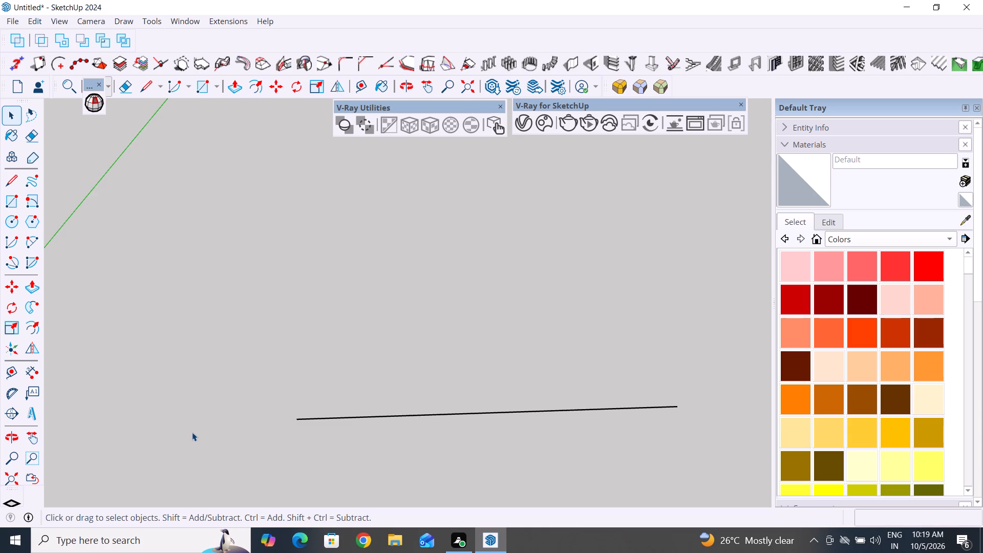
# From the 48" line's end nearest the origin, draw a 15" line along the green axis and a 4' line parallel to the red axis.
pyautogui.click(14, 185)
pyautogui.click(298, 419)
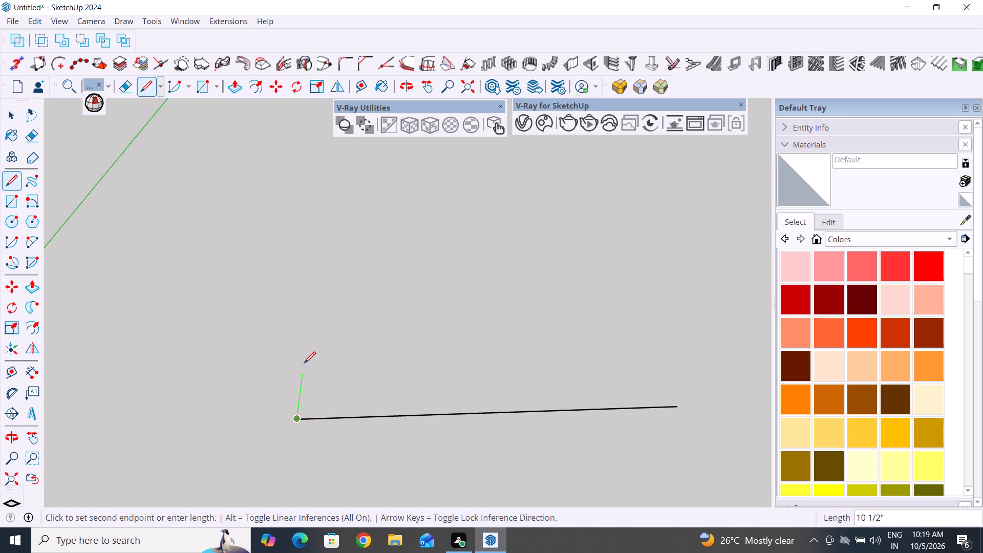
pyautogui.write('15"')
pyautogui.press('Return')
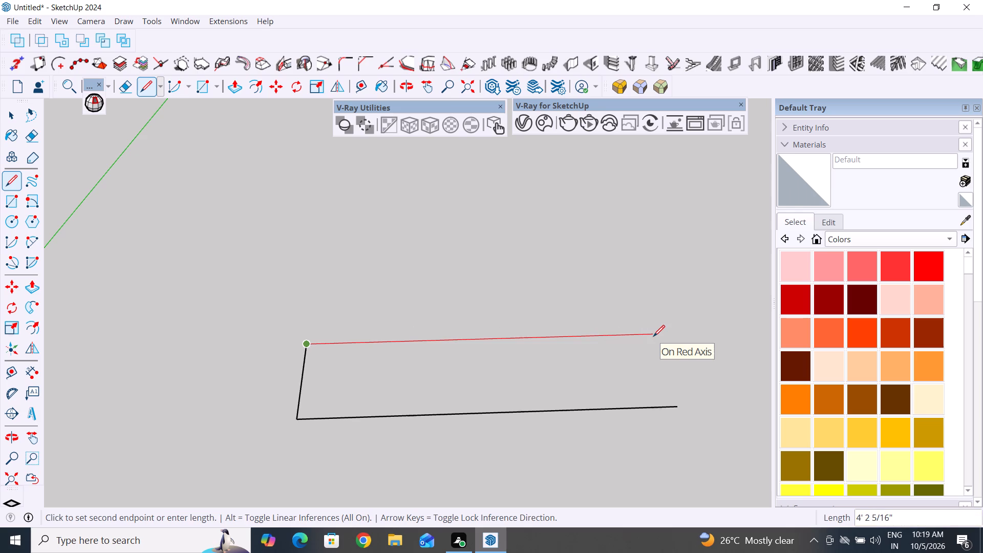
pyautogui.write("4'")
pyautogui.press('Return')
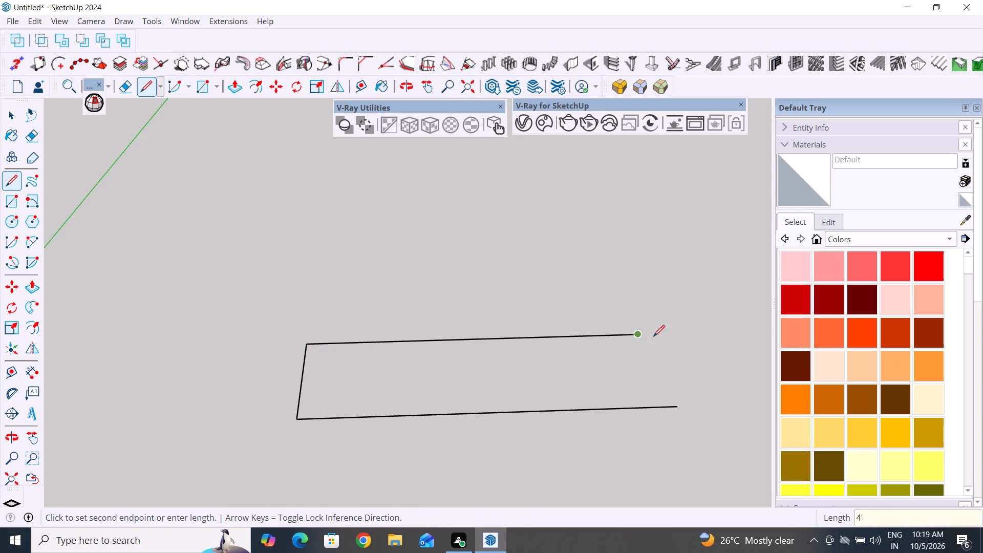
pyautogui.press('Escape')
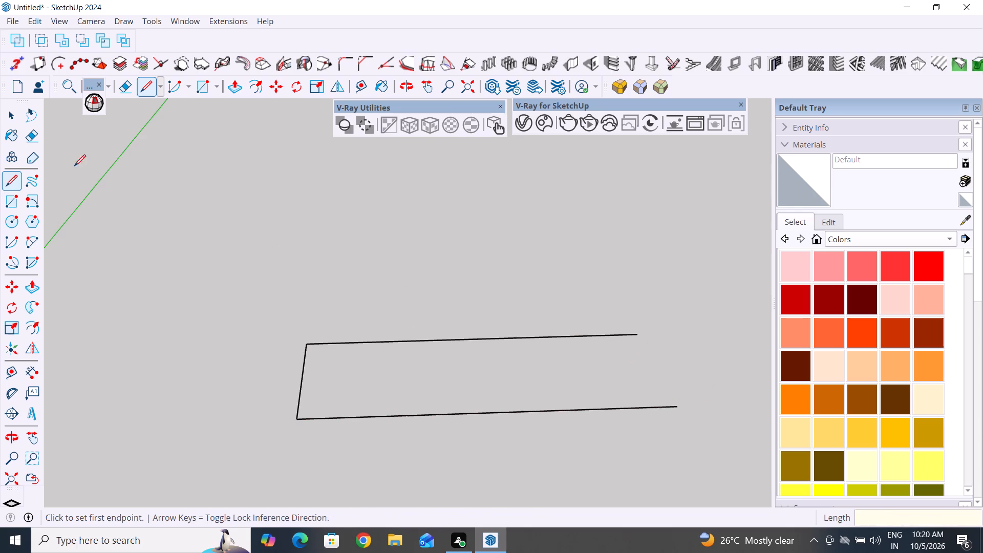
pyautogui.click(17, 119)
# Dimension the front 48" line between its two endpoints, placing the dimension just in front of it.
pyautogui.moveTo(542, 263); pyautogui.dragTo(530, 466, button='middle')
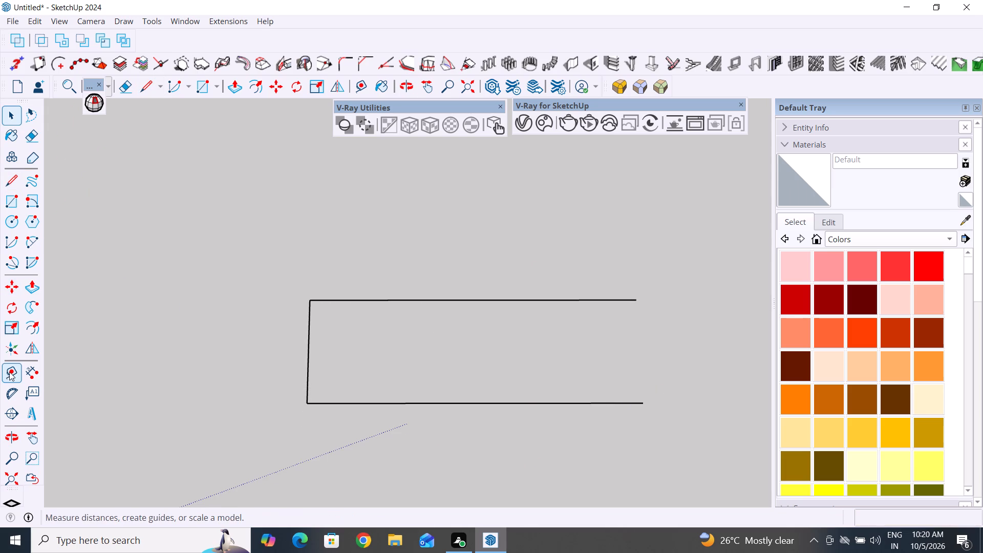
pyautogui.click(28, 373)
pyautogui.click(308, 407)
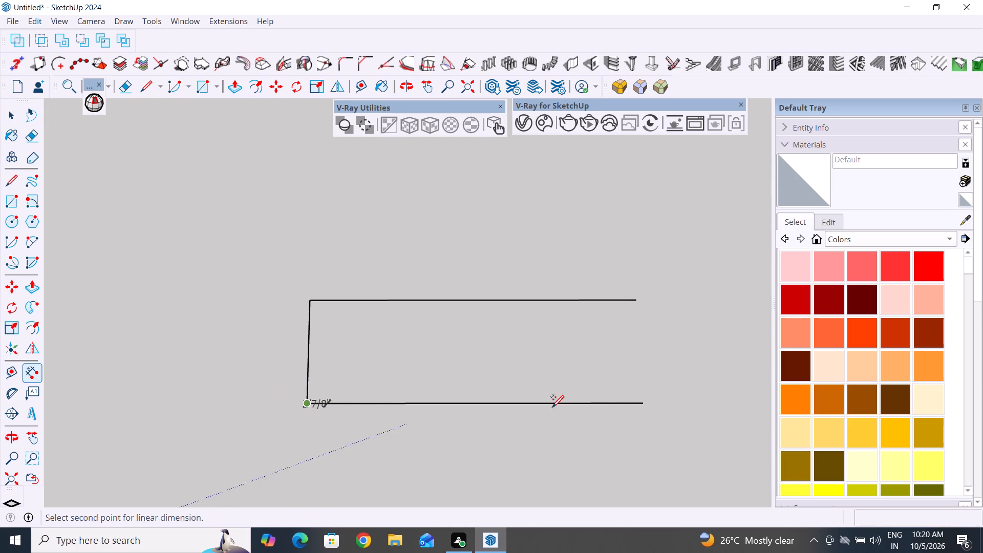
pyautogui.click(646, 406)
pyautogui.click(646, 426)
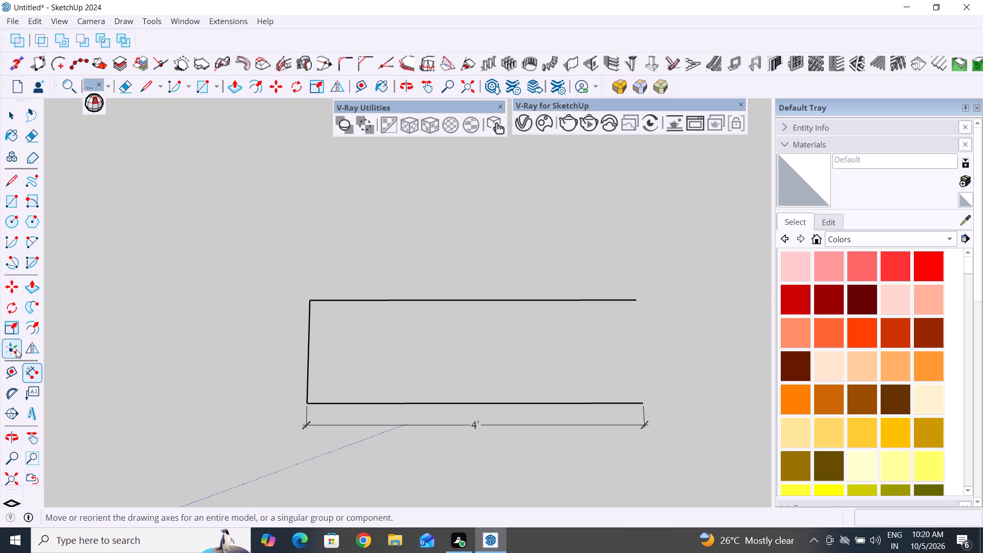
# Check the back line's length between its endpoints with the Dimension tool, without placing the dimension.
pyautogui.click(29, 373)
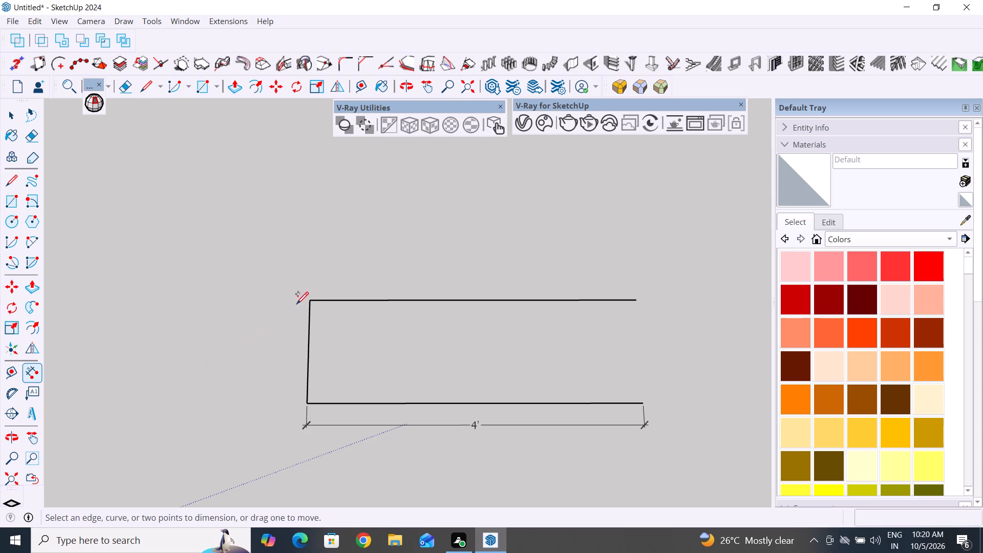
pyautogui.click(311, 303)
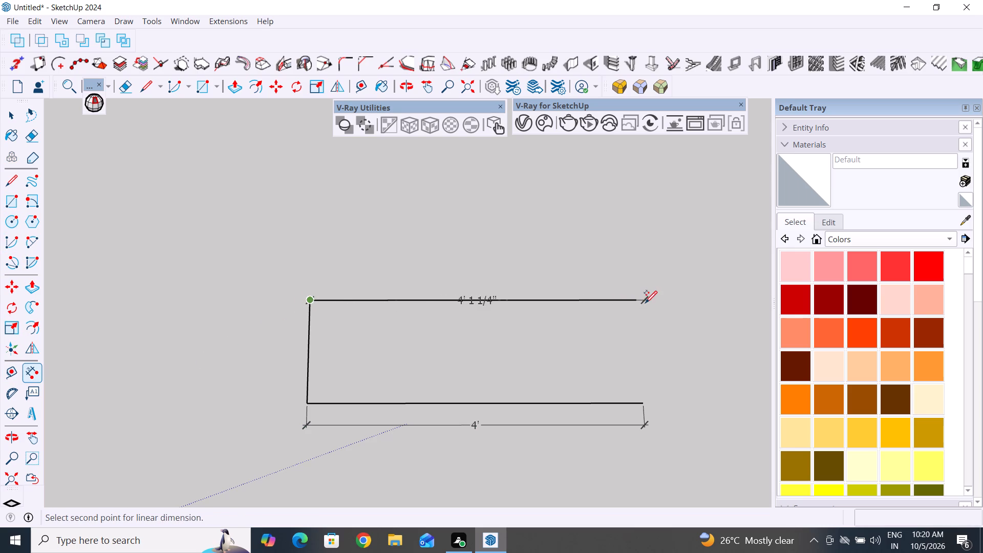
pyautogui.click(640, 300)
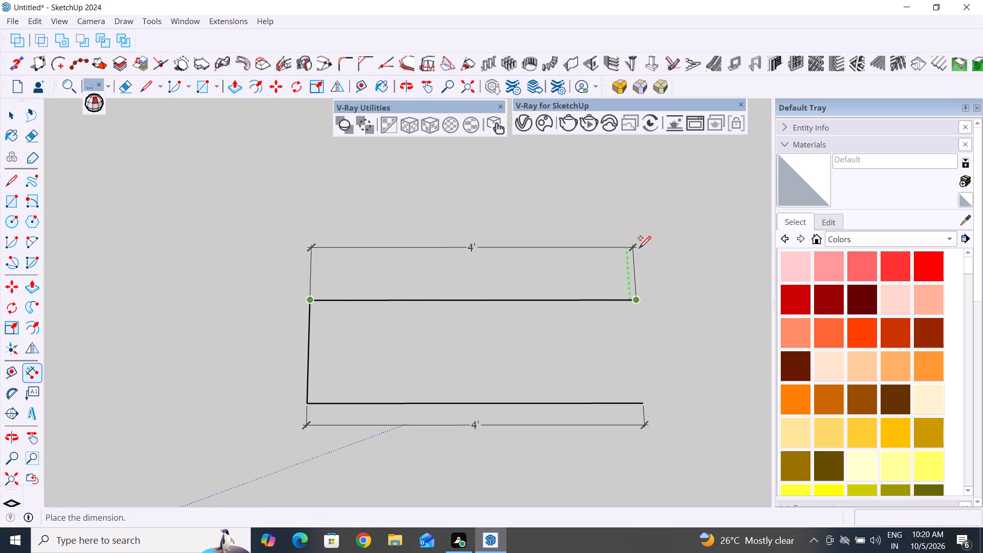
pyautogui.press('Escape')
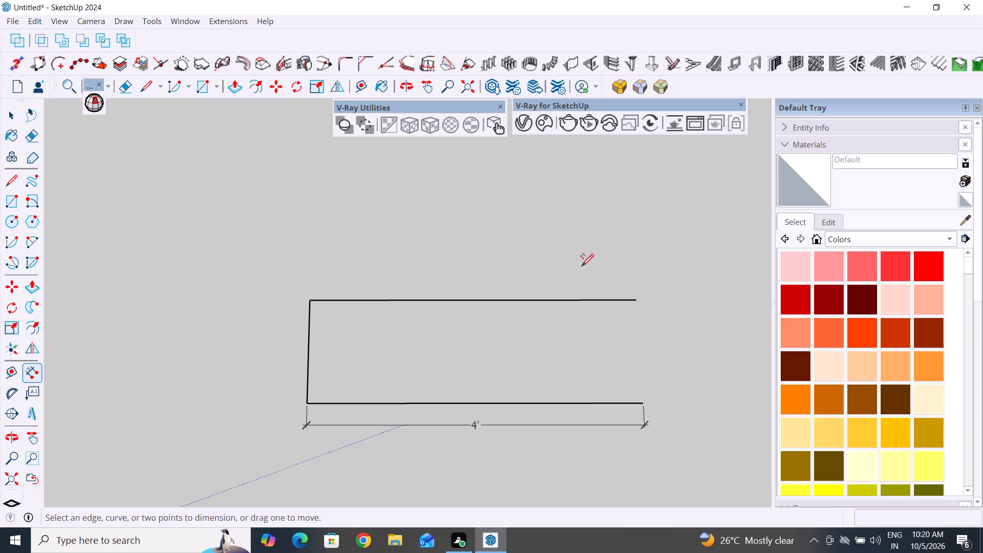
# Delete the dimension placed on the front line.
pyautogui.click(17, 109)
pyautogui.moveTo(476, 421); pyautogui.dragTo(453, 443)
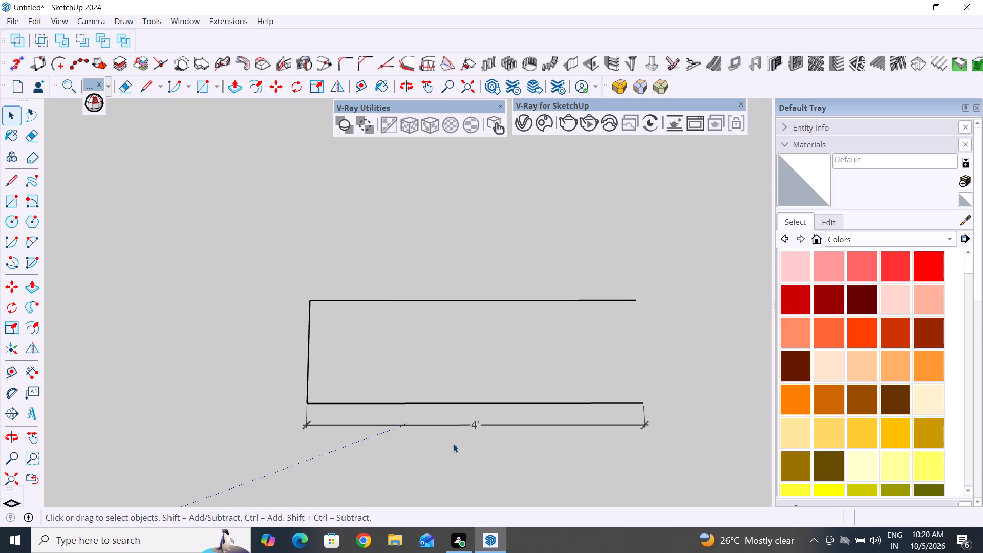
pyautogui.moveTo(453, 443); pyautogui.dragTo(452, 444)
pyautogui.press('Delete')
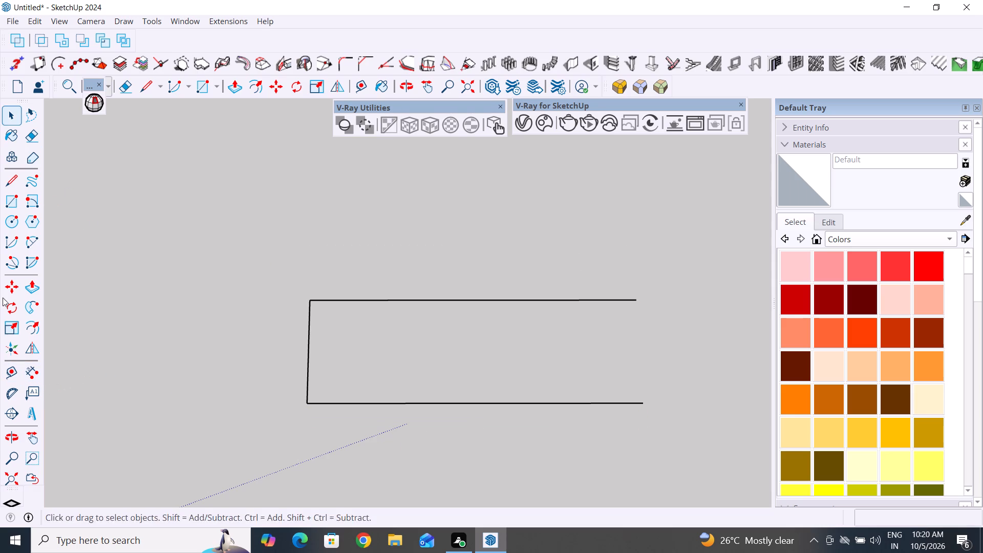
# Draw a line joining the open ends of the front and back lines to close the rectangular face.
pyautogui.click(12, 168)
pyautogui.click(11, 181)
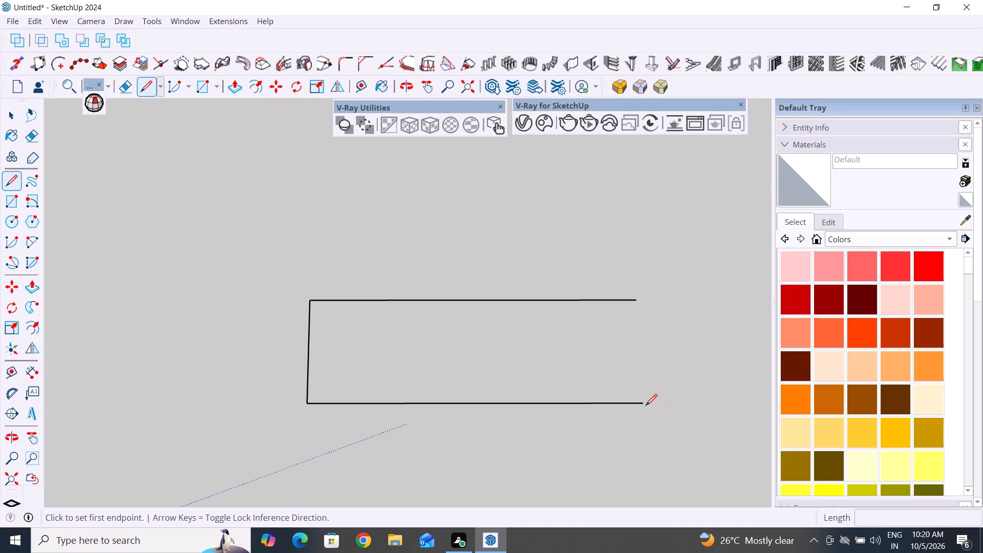
pyautogui.click(644, 406)
pyautogui.click(638, 300)
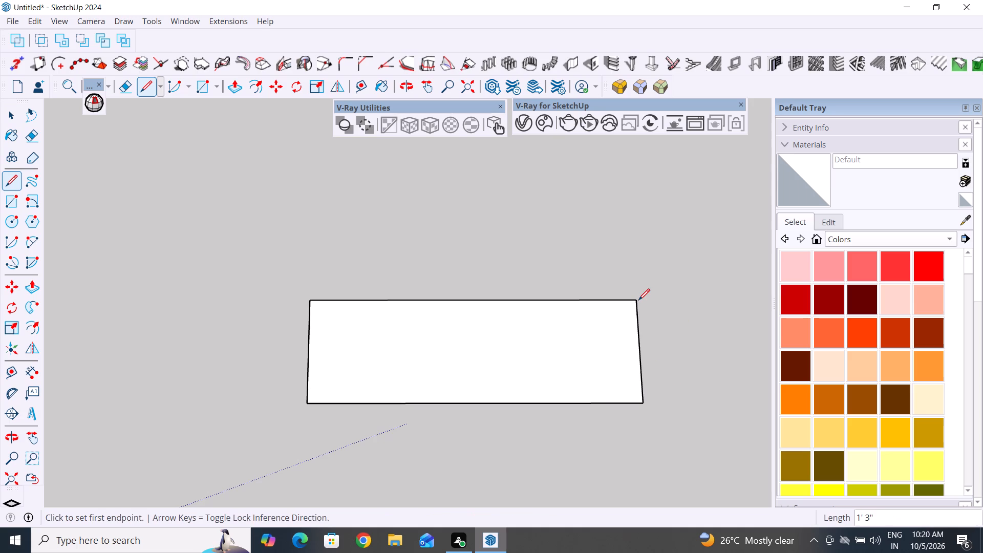
pyautogui.press('Escape')
pyautogui.press('Escape')
pyautogui.click(13, 112)
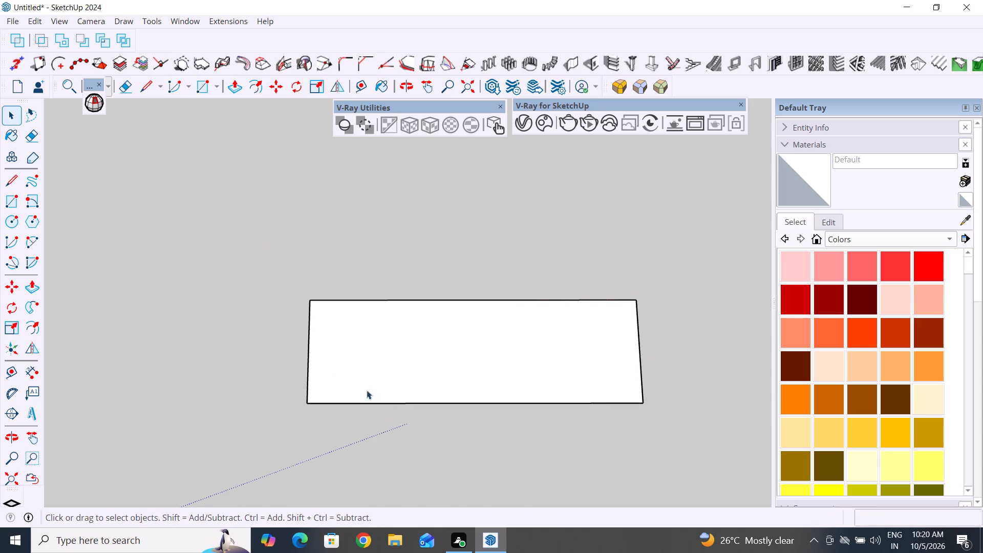
# Push/Pull the rectangular face upward 2" to form the base board.
pyautogui.moveTo(394, 412); pyautogui.dragTo(367, 302, button='middle')
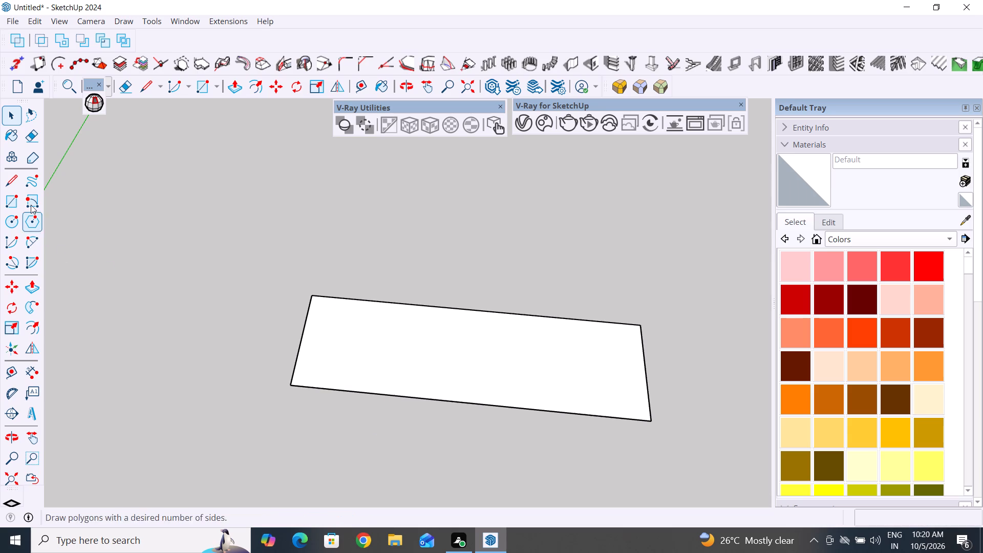
pyautogui.moveTo(465, 445); pyautogui.dragTo(532, 408, button='middle')
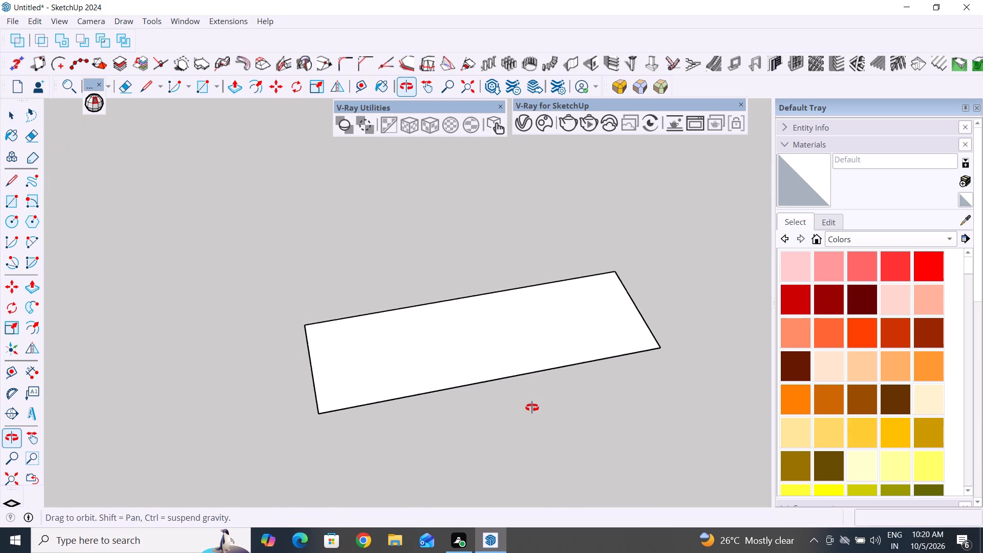
pyautogui.moveTo(532, 408); pyautogui.dragTo(481, 333, button='middle')
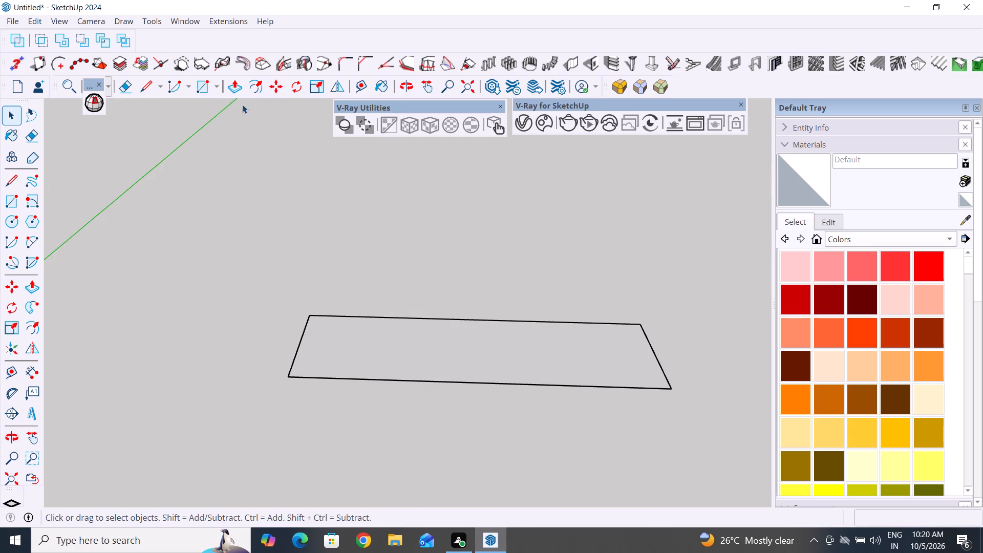
pyautogui.click(233, 88)
pyautogui.click(438, 350)
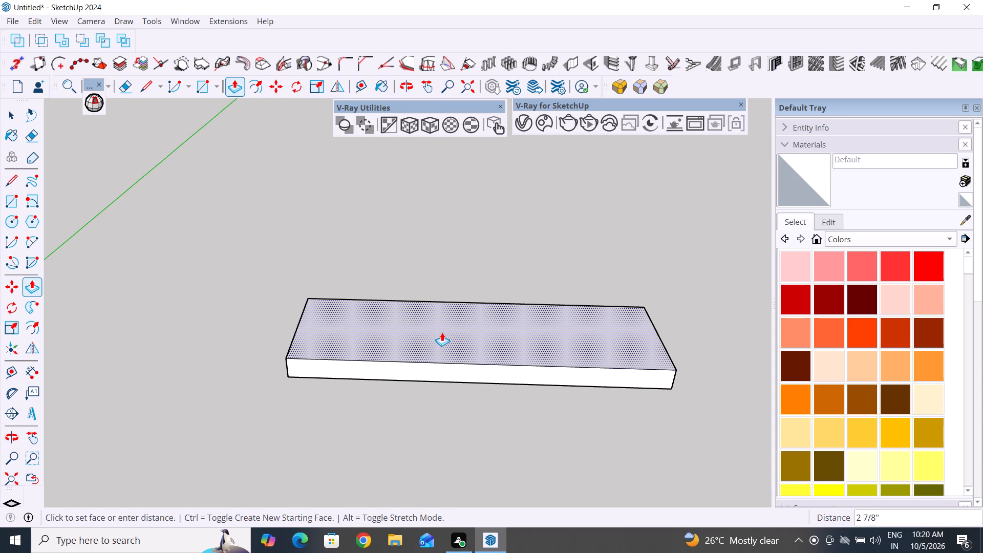
pyautogui.write('2"')
pyautogui.press('Return')
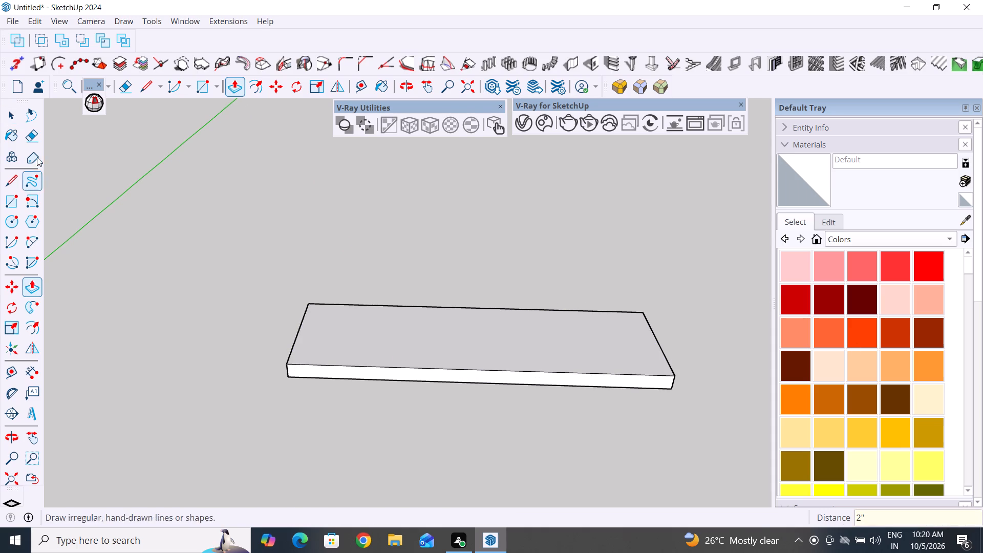
pyautogui.click(7, 108)
pyautogui.click(250, 204)
# Place Tape Measure guides on the board's top face, 1" inward from each of its two short edges.
pyautogui.moveTo(352, 363); pyautogui.dragTo(354, 365, button='middle')
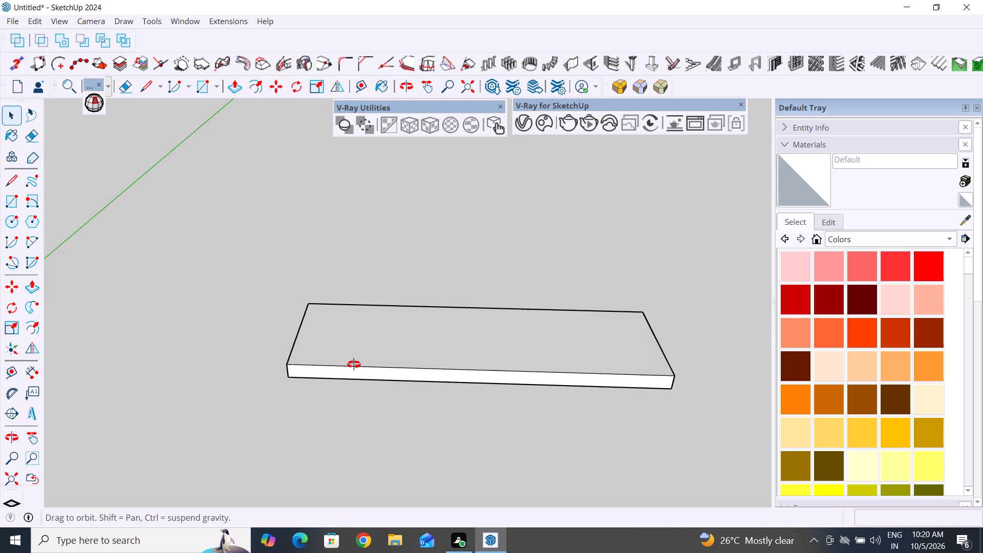
pyautogui.moveTo(354, 365); pyautogui.dragTo(355, 367, button='middle')
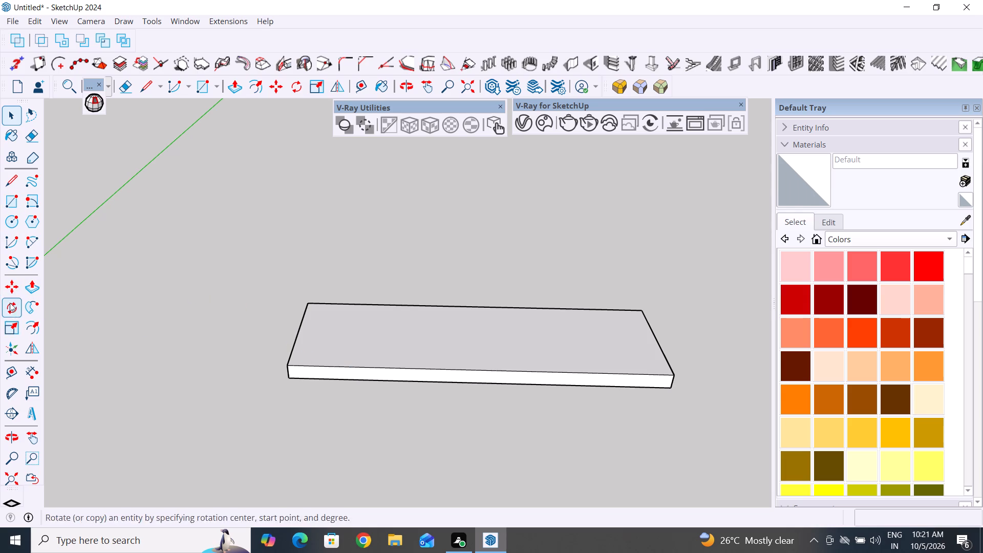
pyautogui.click(11, 372)
pyautogui.click(299, 327)
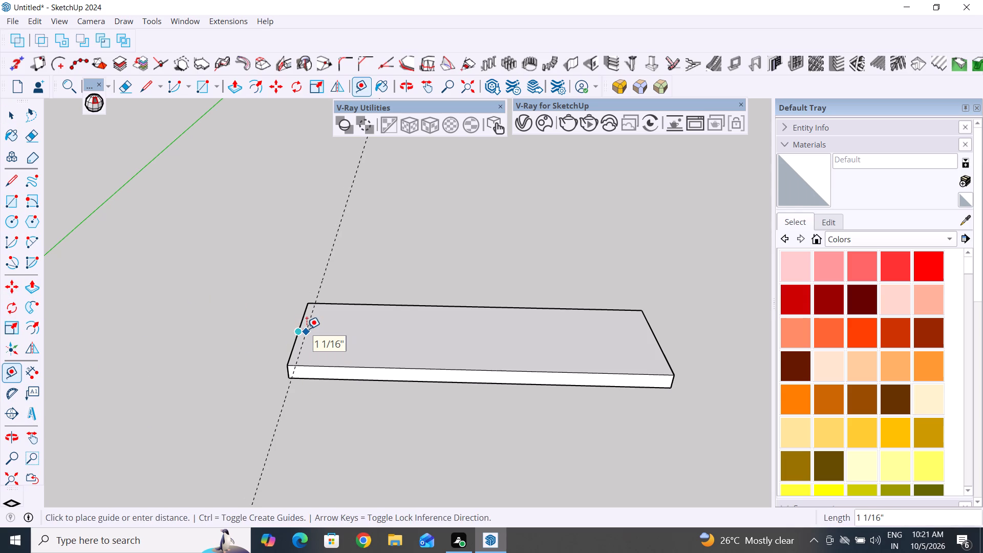
pyautogui.write('1"')
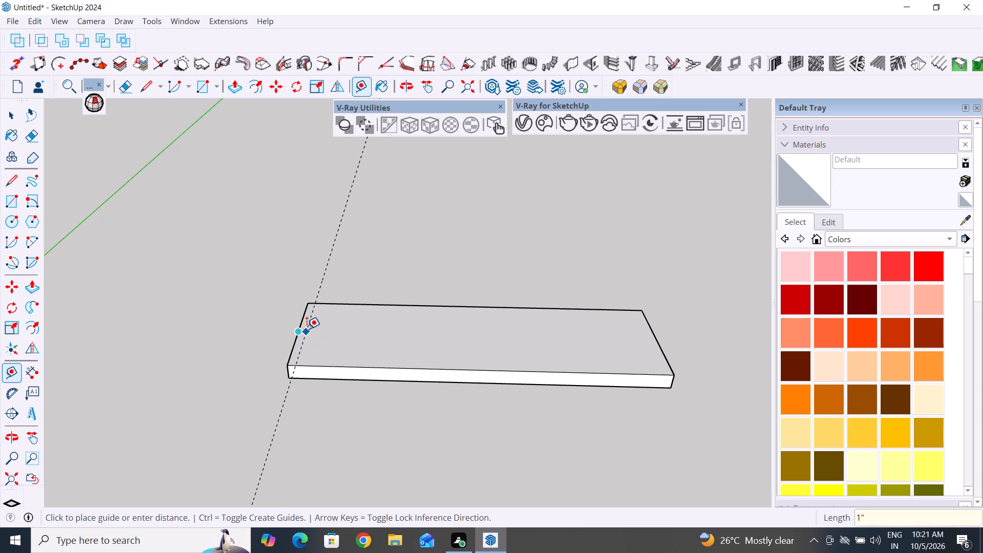
pyautogui.press('Return')
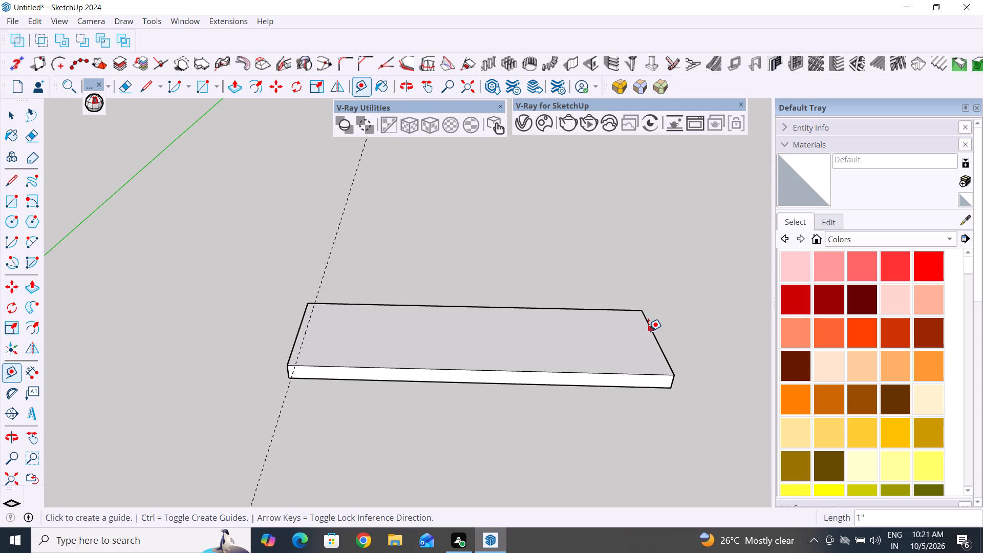
pyautogui.click(653, 332)
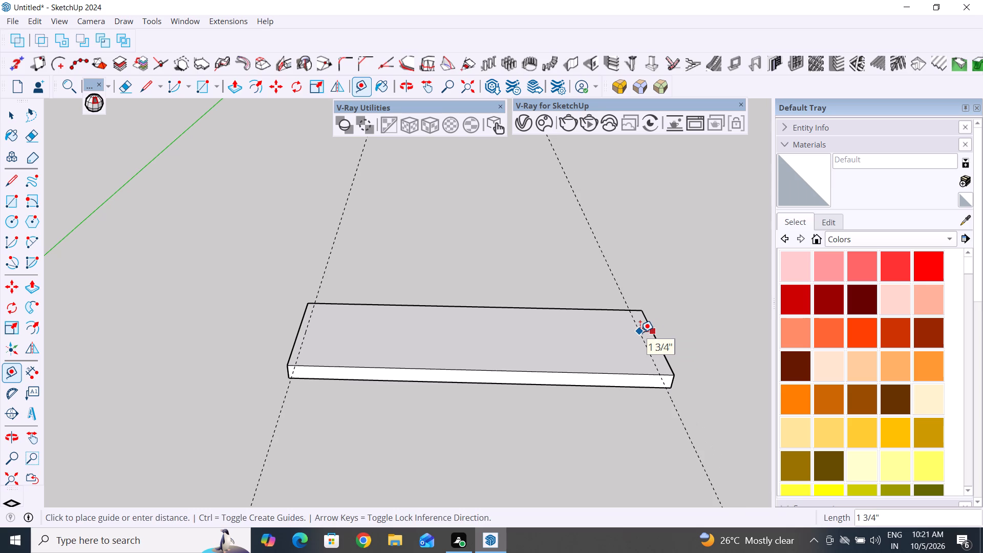
pyautogui.press('1')
pyautogui.hotkey('shift', '"')
pyautogui.press('Return')
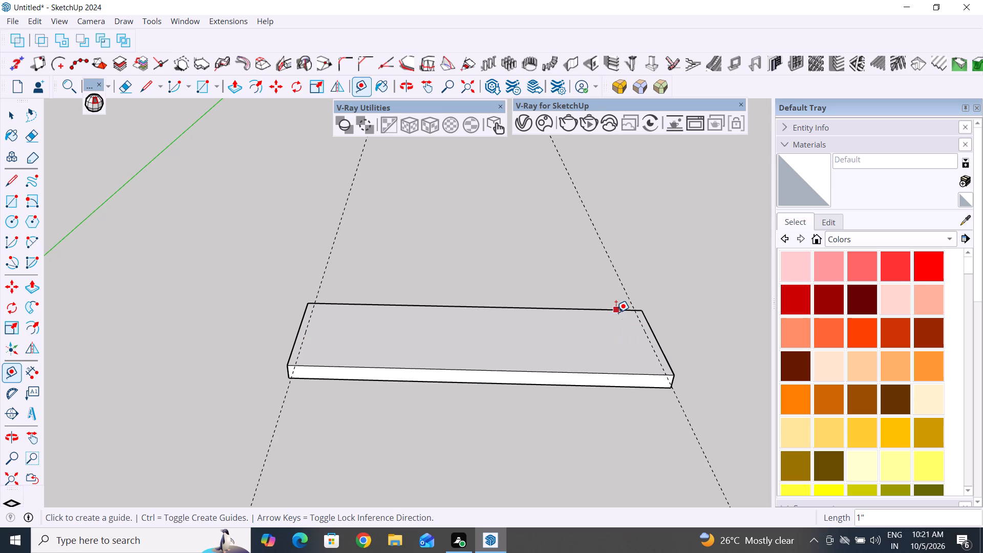
# Place a guide on the board's top face 18" inward from the short edge nearest the green axis.
pyautogui.click(298, 333)
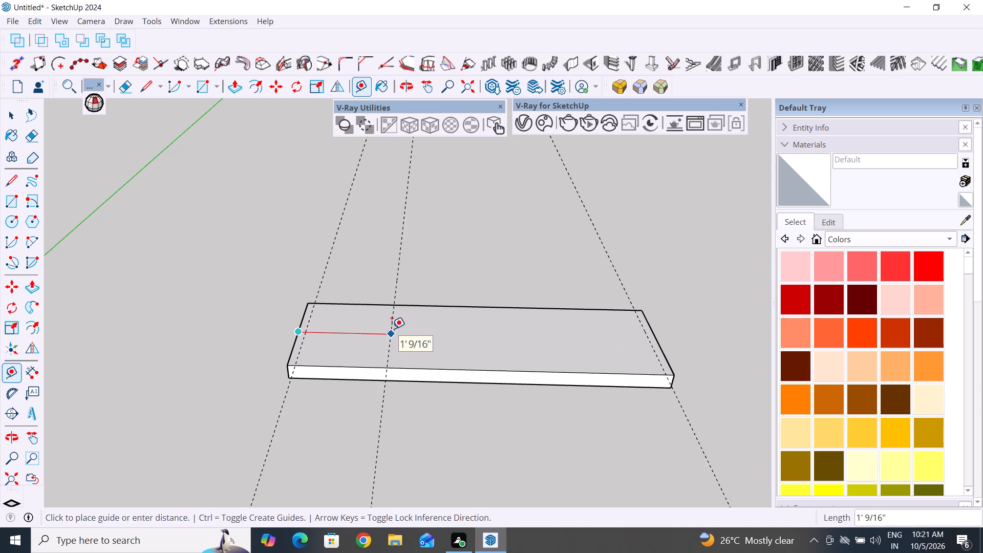
pyautogui.write('18')
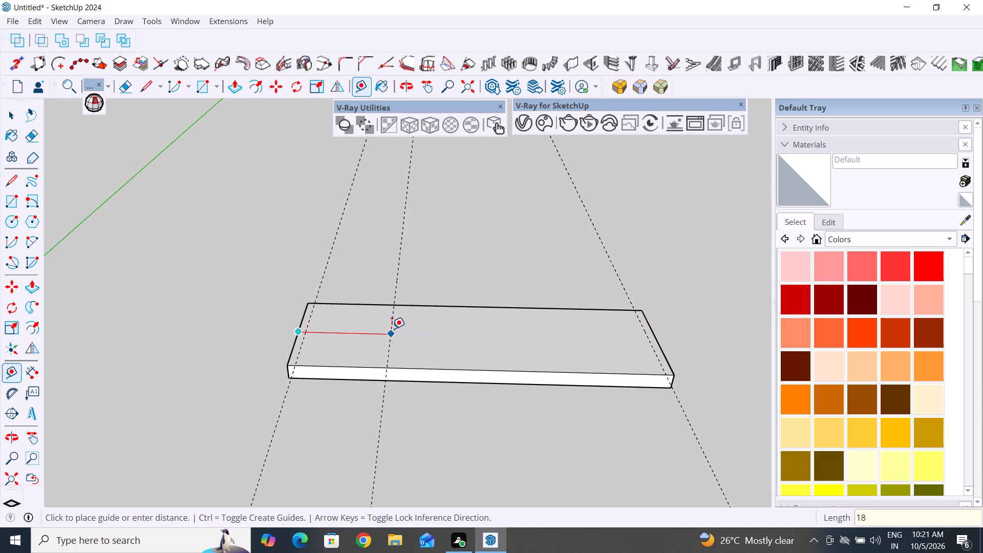
pyautogui.hotkey('shift', '"')
pyautogui.press('Return')
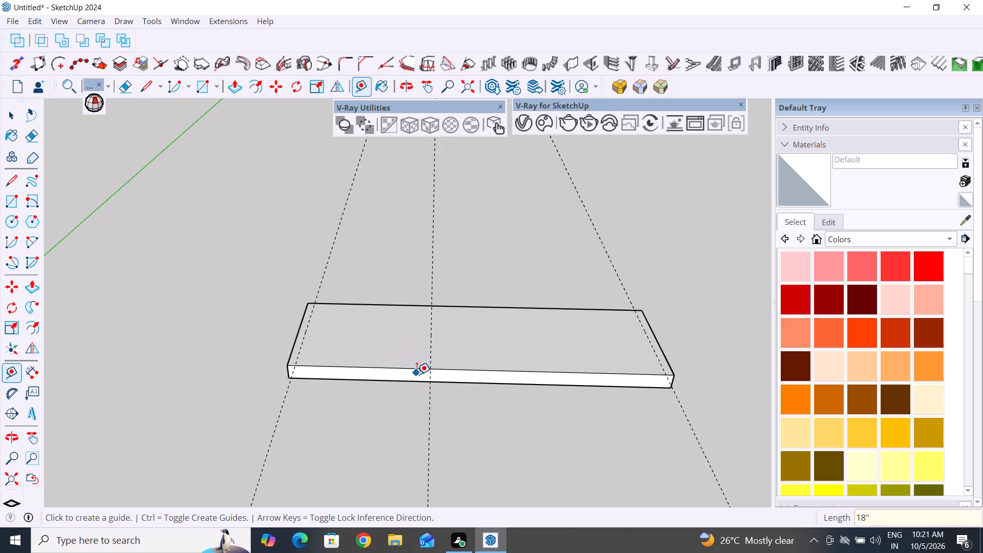
# Place a parallel guide 1" beyond the 18" guide, towards the far short edge, to mark the first divider's thickness.
pyautogui.click(432, 363)
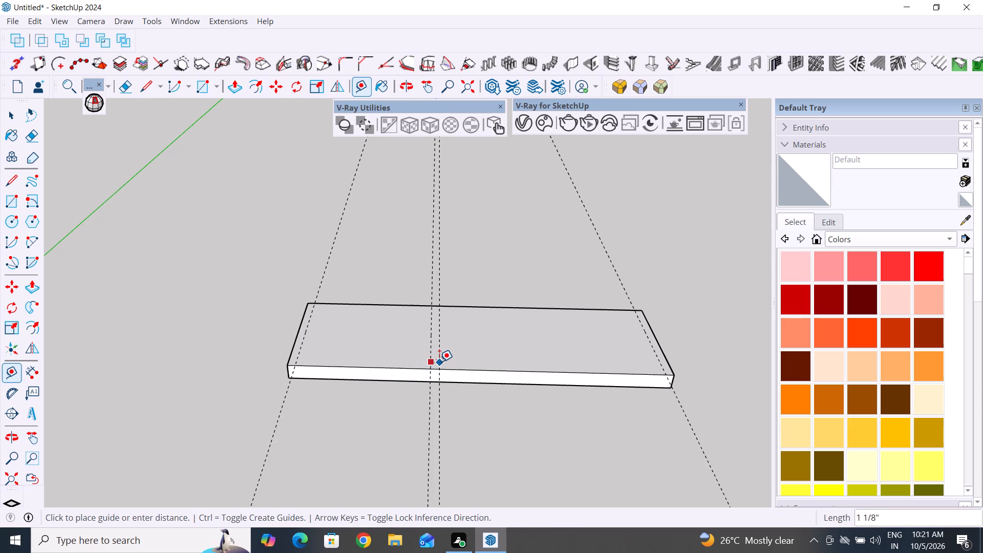
pyautogui.write('1"')
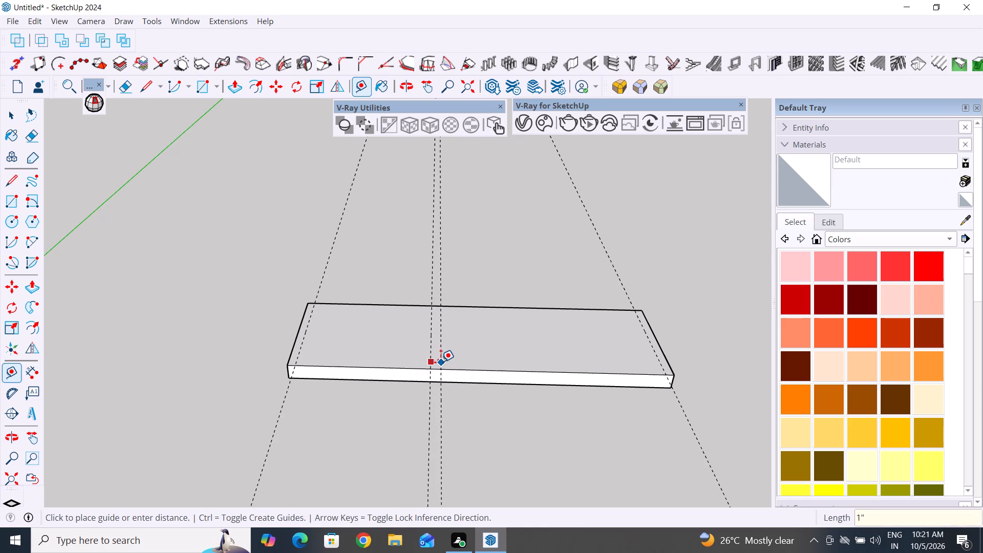
pyautogui.press('Return')
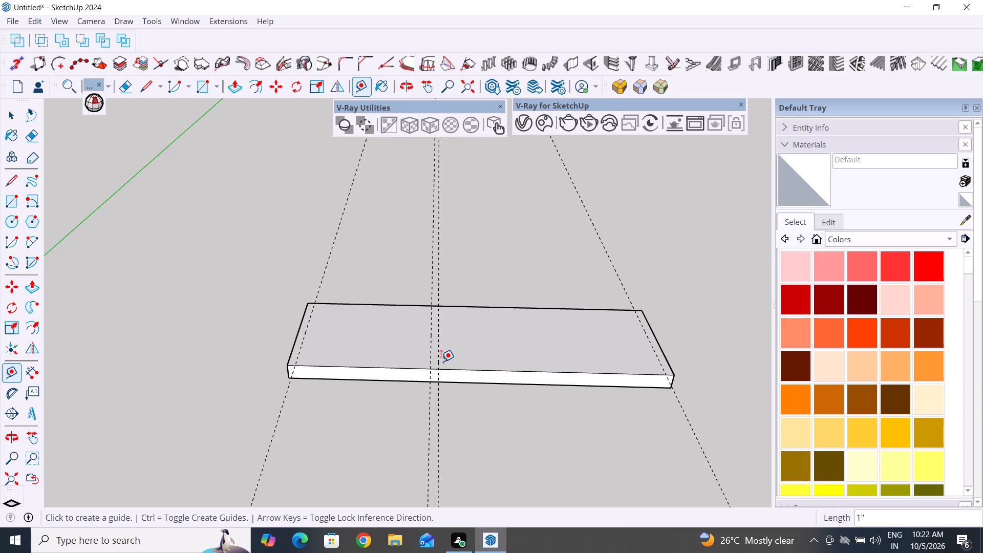
# Place a guide point 1'25/16" from the first divider's inner guide, measured along the board's length towards the far short edge.
pyautogui.click(439, 329)
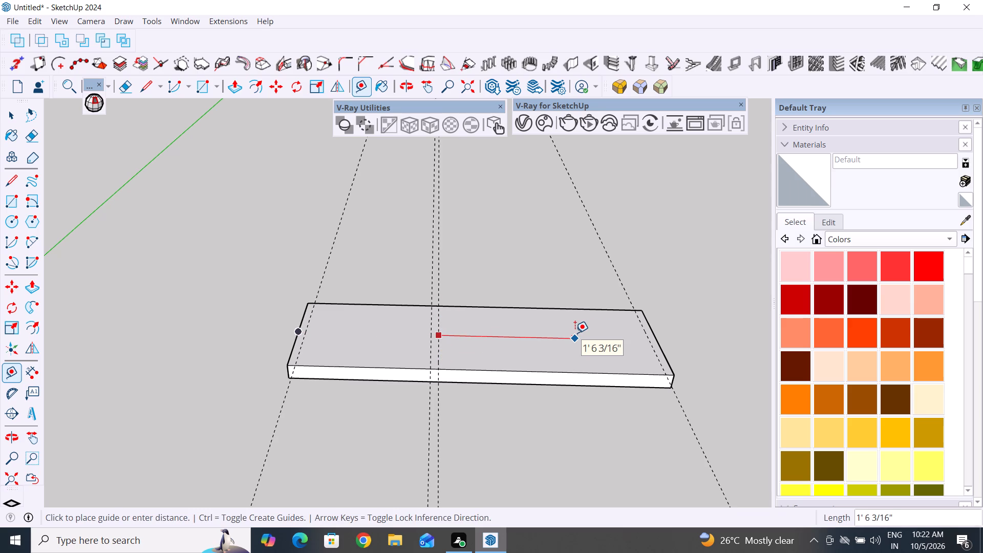
pyautogui.write("1'")
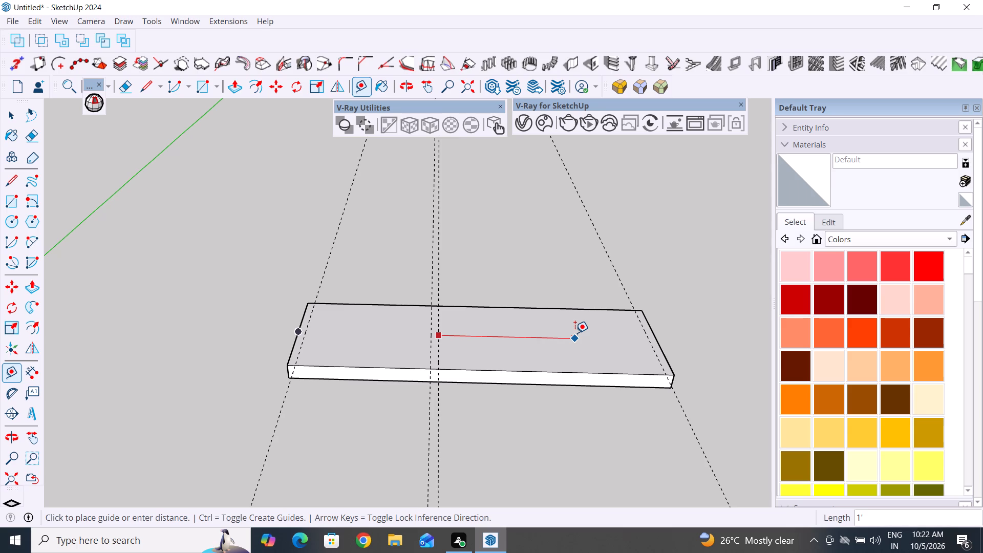
pyautogui.press('2')
pyautogui.press('BackSpace')
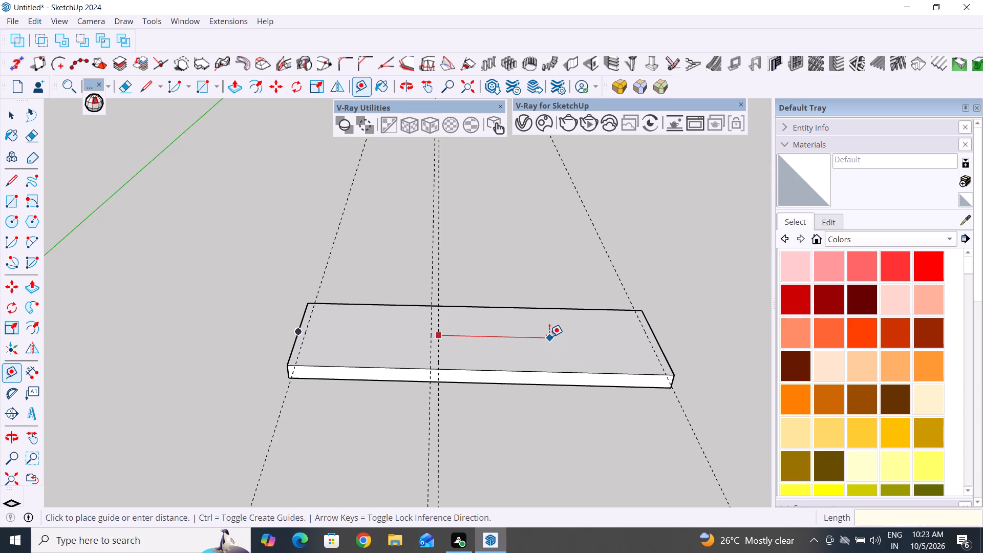
pyautogui.write("1'")
pyautogui.press('2')
pyautogui.press('5')
pyautogui.write('/16"')
pyautogui.press('Return')
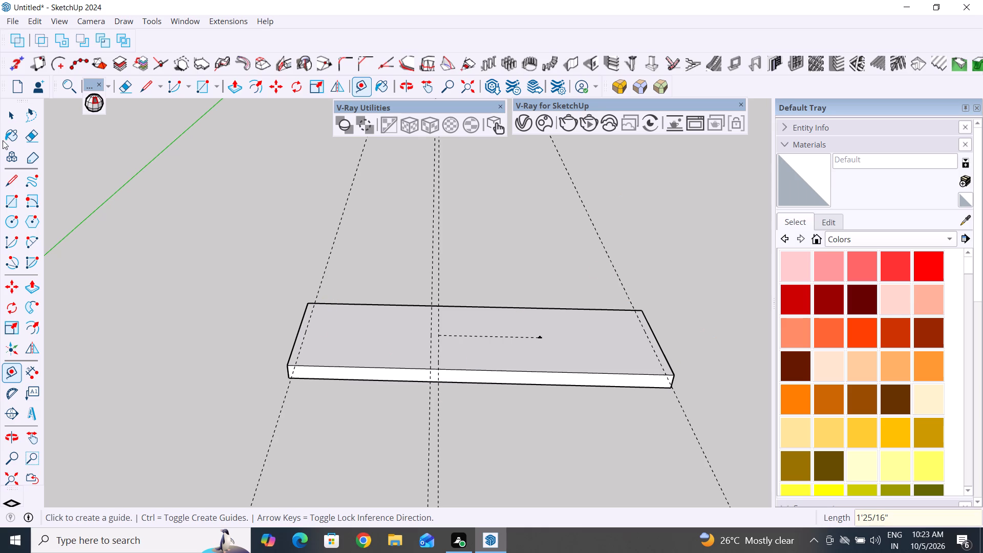
# Place a guide parallel to the first divider's inner guide, passing through the end point of the short measuring guide.
pyautogui.click(10, 373)
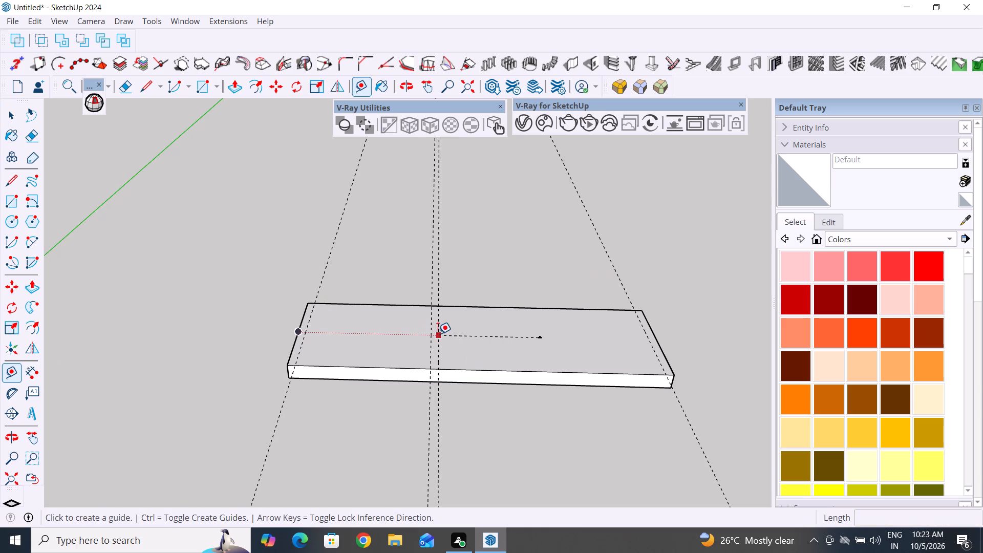
pyautogui.click(434, 342)
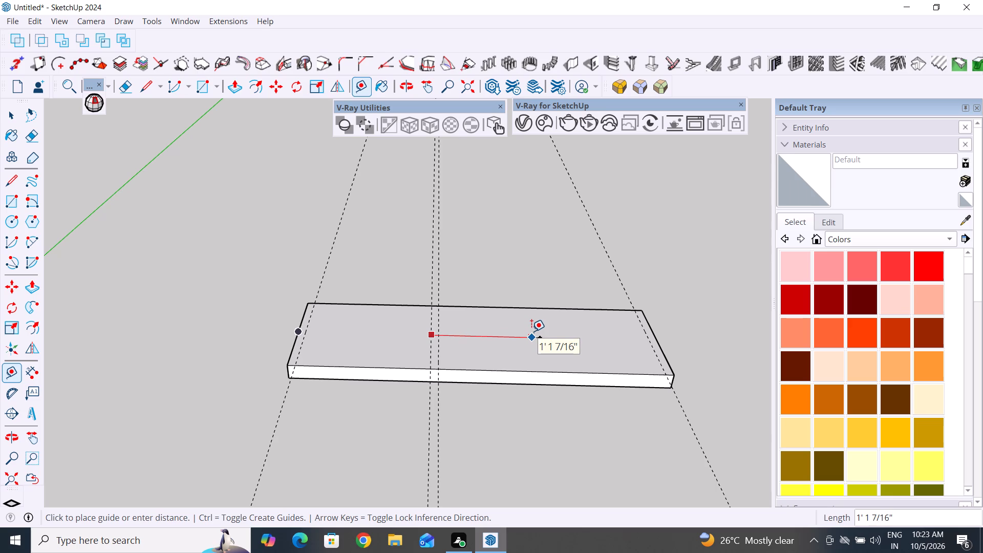
pyautogui.press('Escape')
pyautogui.scroll(5, 521, 347)
pyautogui.moveTo(593, 391); pyautogui.dragTo(590, 450, button='middle')
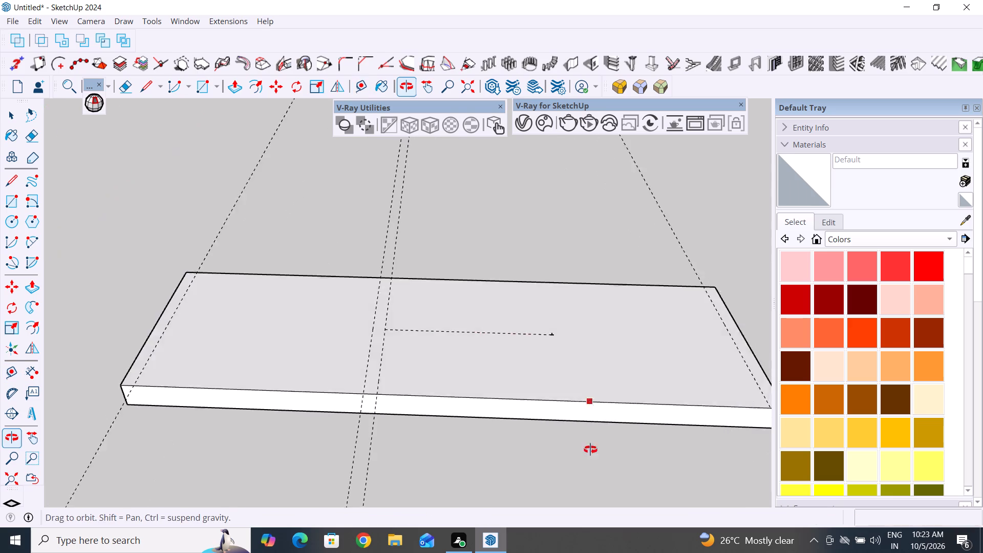
pyautogui.moveTo(590, 450); pyautogui.dragTo(589, 487, button='middle')
pyautogui.click(382, 355)
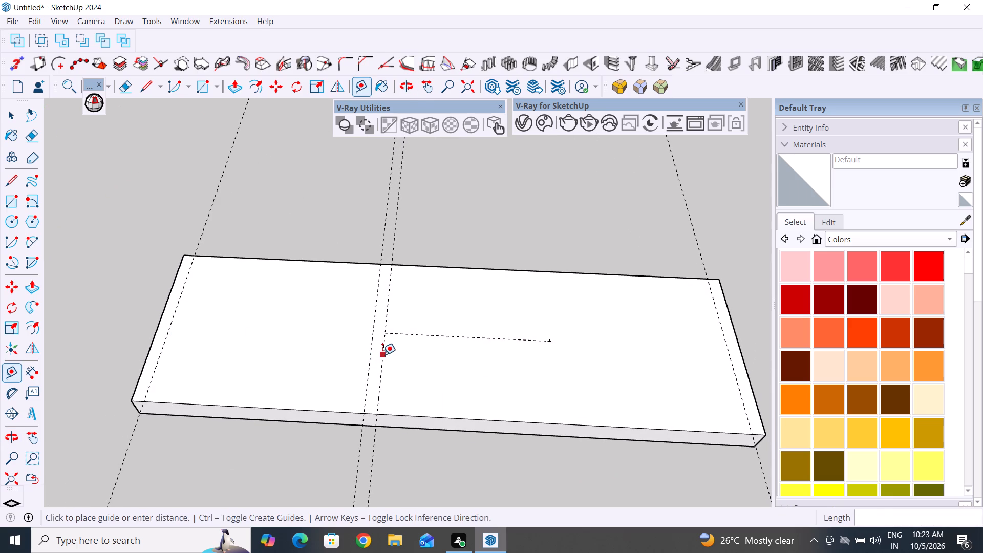
pyautogui.click(551, 339)
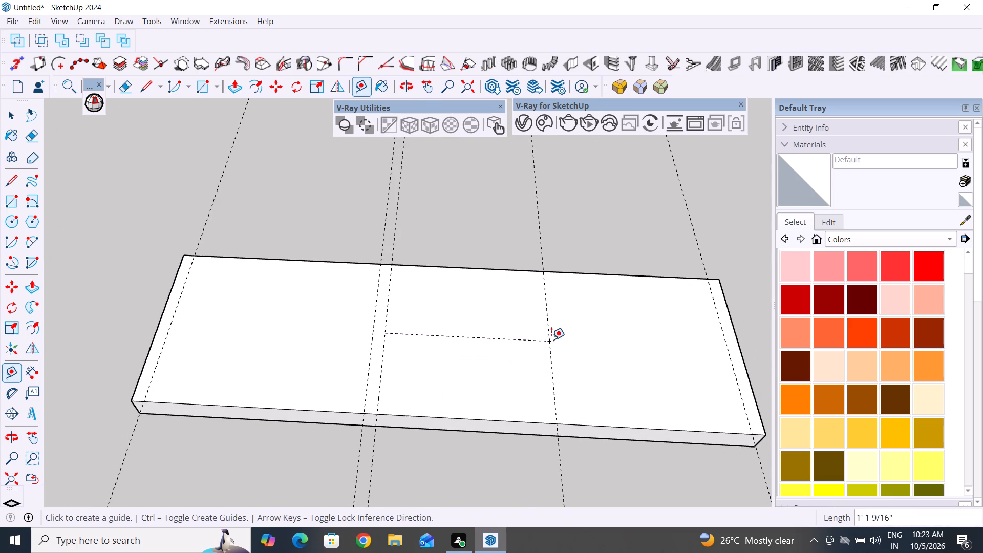
# Place a parallel guide 1" beyond the guide through the measured point, towards the far short edge, for the second divider's thickness.
pyautogui.click(547, 308)
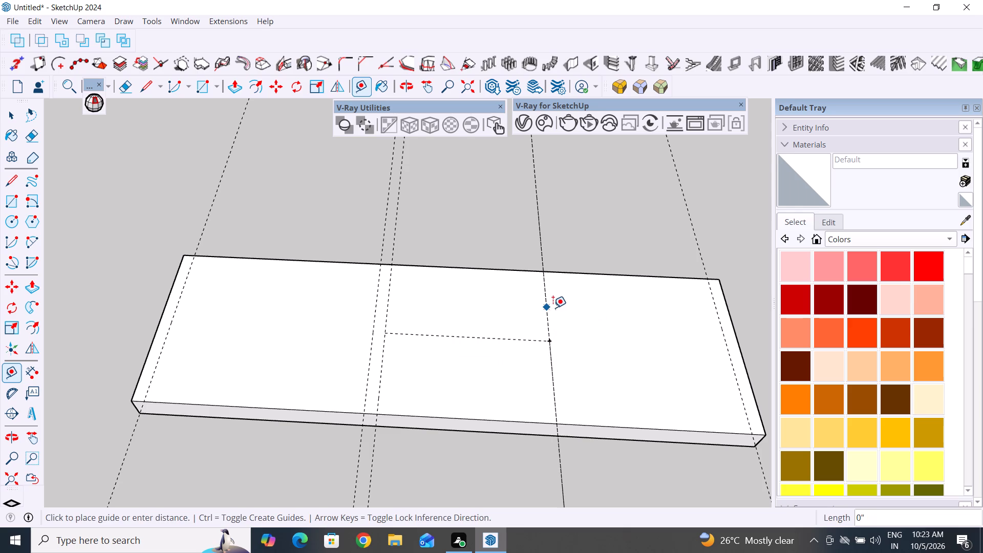
pyautogui.write('1"')
pyautogui.press('Return')
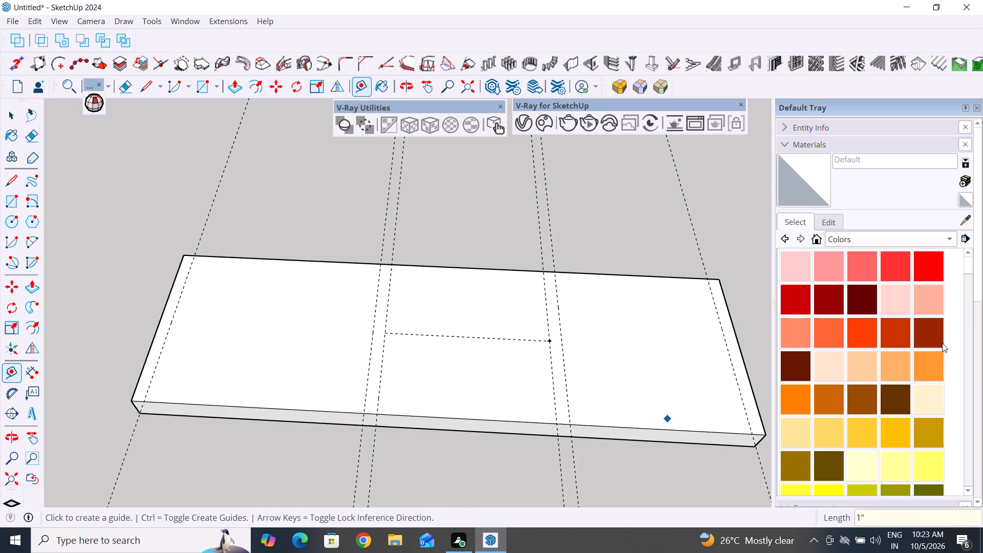
pyautogui.click(11, 121)
pyautogui.click(336, 190)
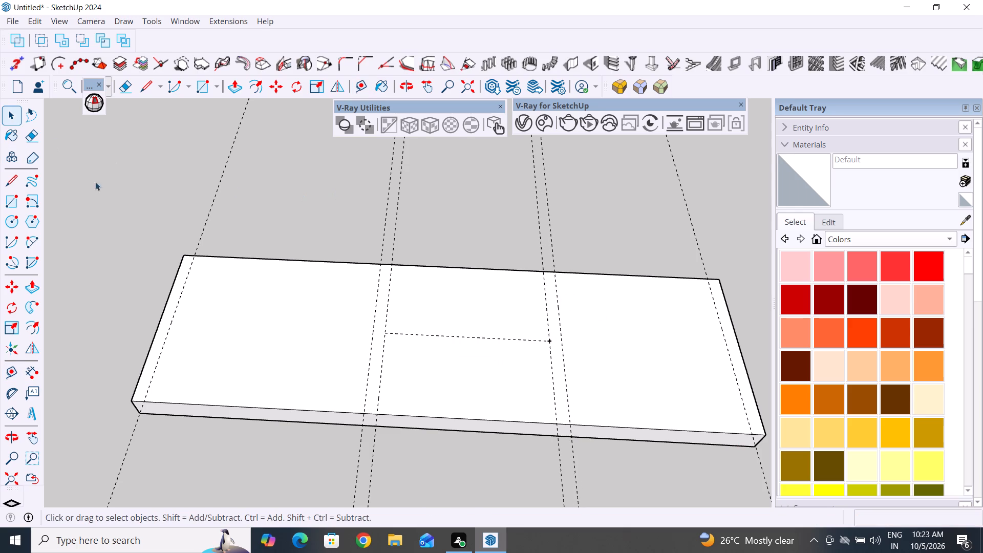
# Draw a line across the board's top face along the guide 1" from the short edge nearest the green axis.
pyautogui.click(18, 183)
pyautogui.click(143, 405)
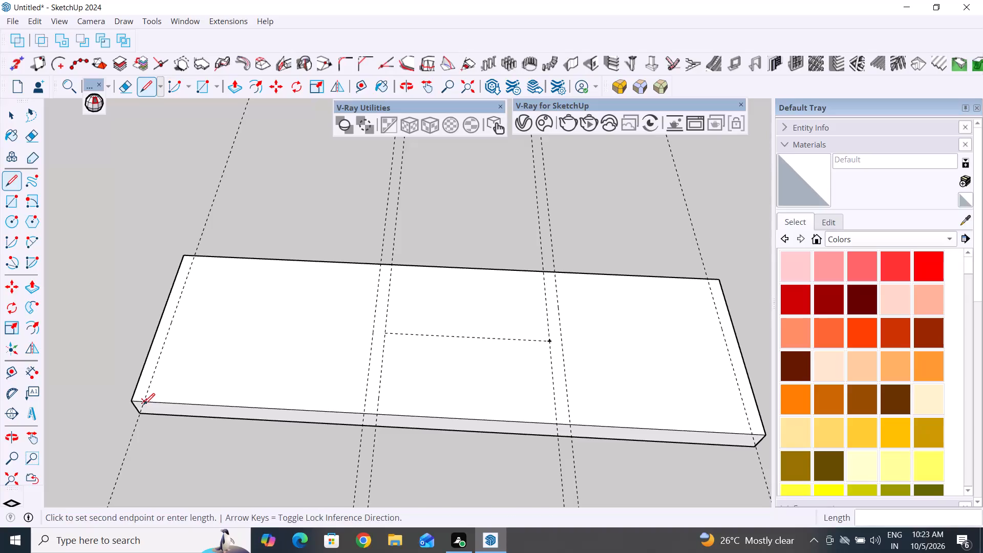
pyautogui.click(193, 259)
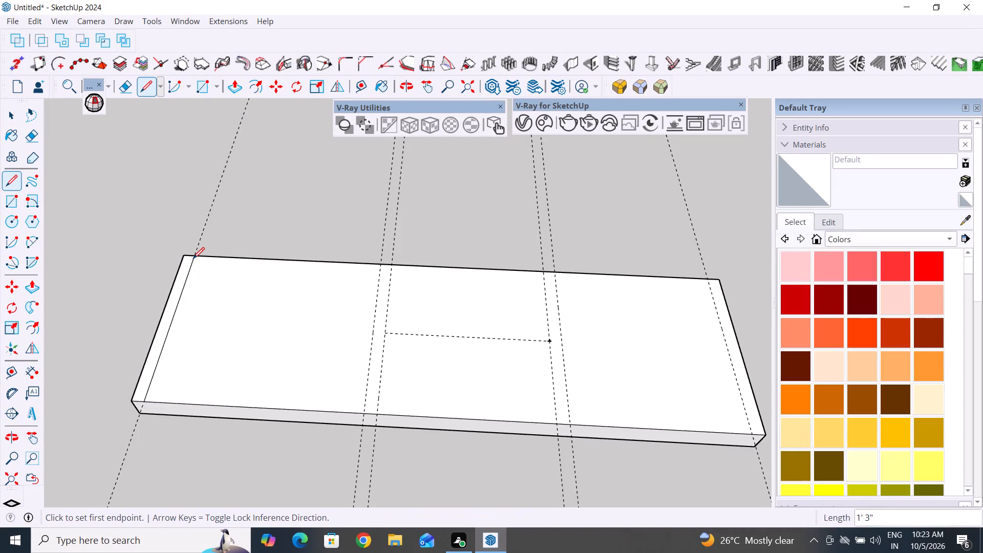
pyautogui.press('space')
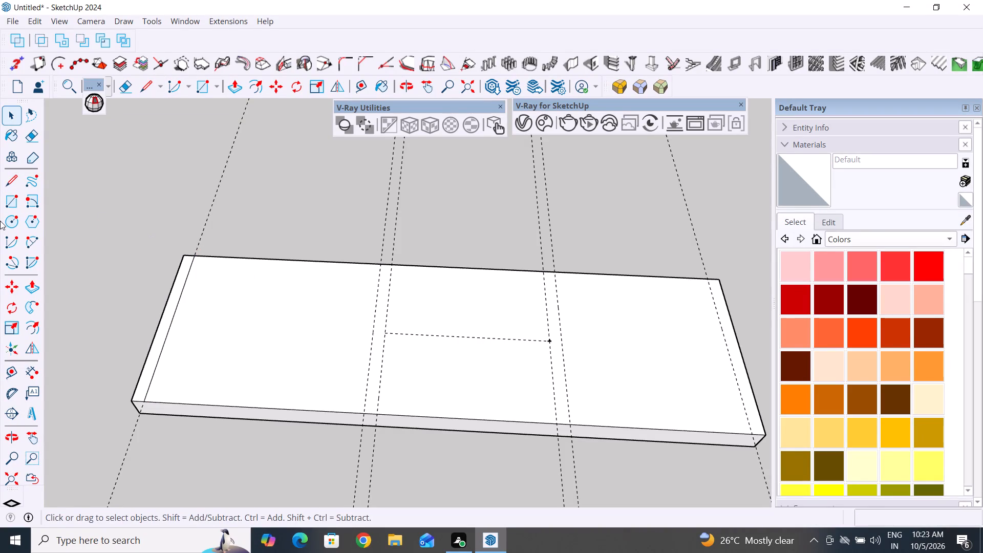
# Draw two lines across the top face along the first divider's pair of guides, from front edge to back edge.
pyautogui.click(10, 187)
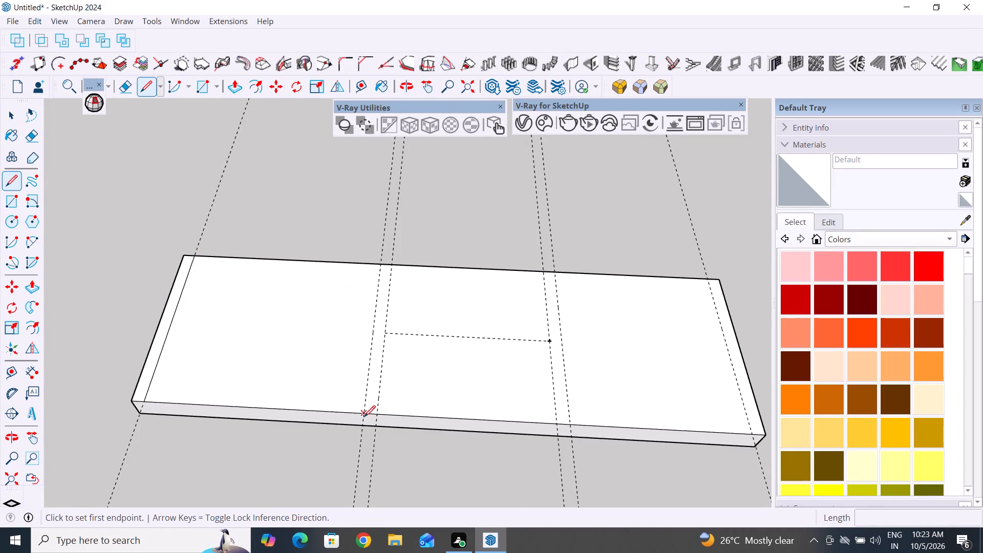
pyautogui.click(363, 414)
pyautogui.click(378, 265)
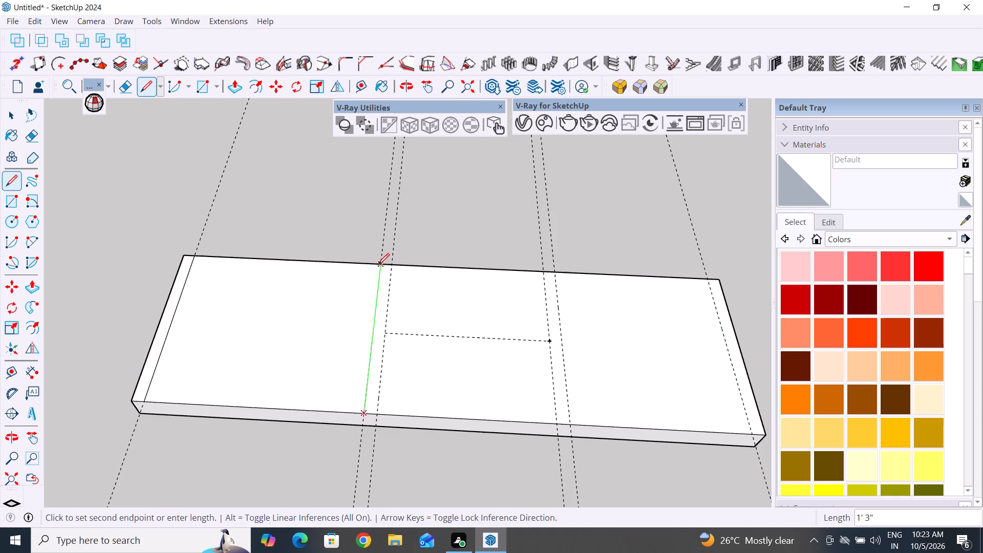
pyautogui.press('space')
pyautogui.click(13, 180)
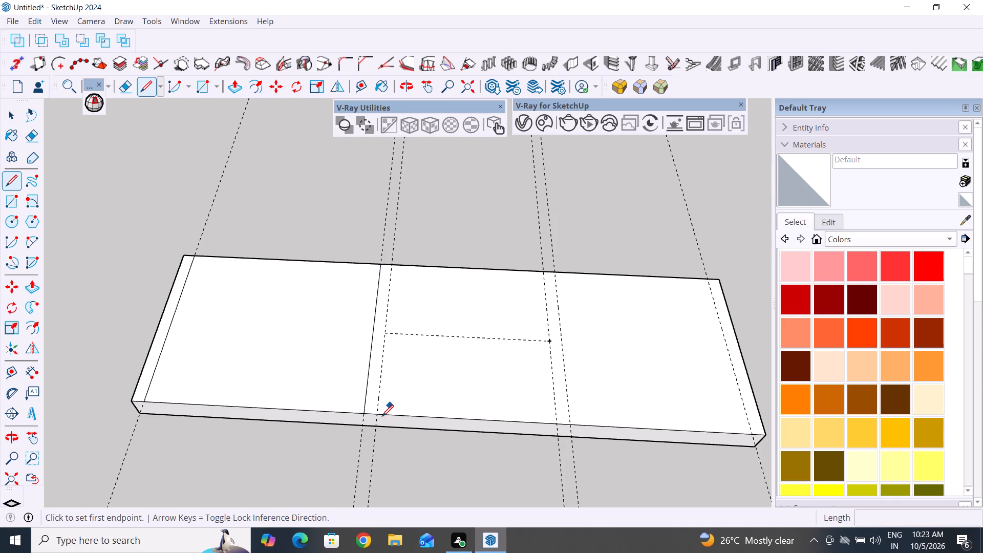
pyautogui.click(377, 415)
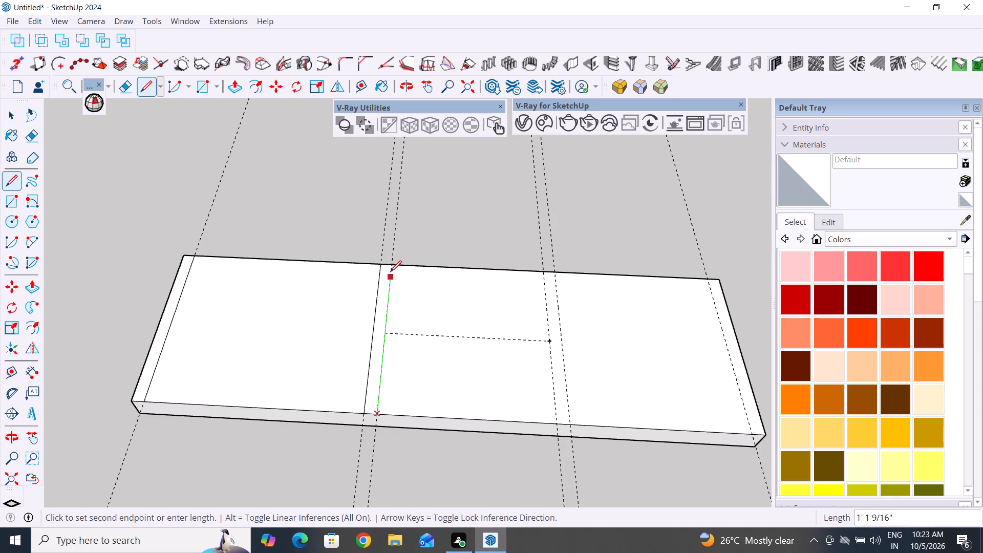
pyautogui.click(393, 264)
pyautogui.press('space')
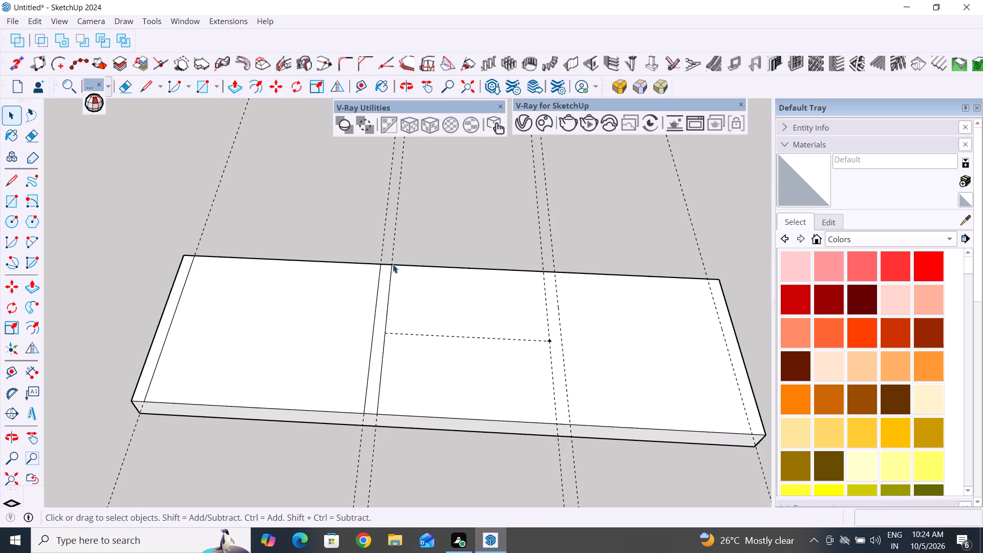
# Draw two lines across the top face along the second divider's pair of guides, from front edge to back edge.
pyautogui.scroll(-2, 393, 264)
pyautogui.click(15, 185)
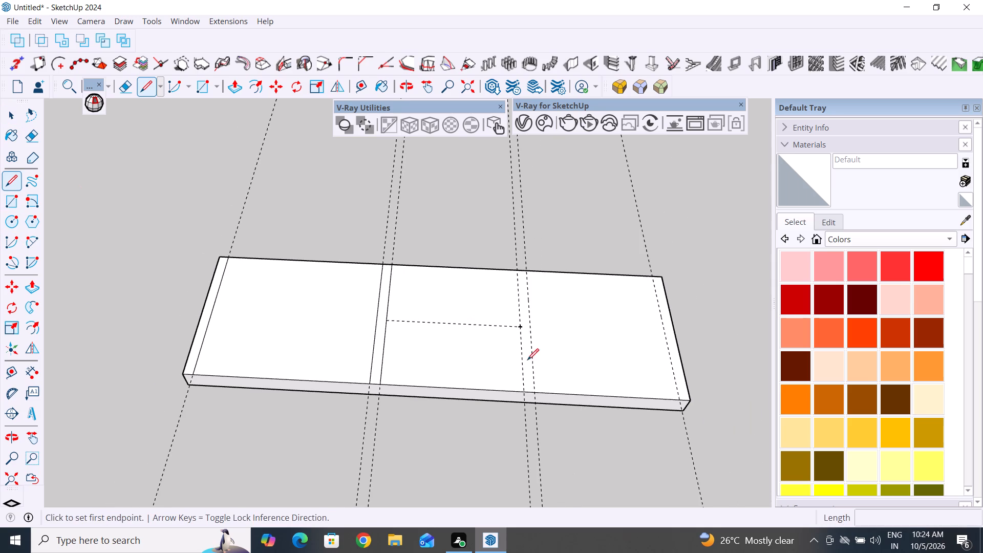
pyautogui.click(525, 392)
pyautogui.click(520, 267)
pyautogui.press('space')
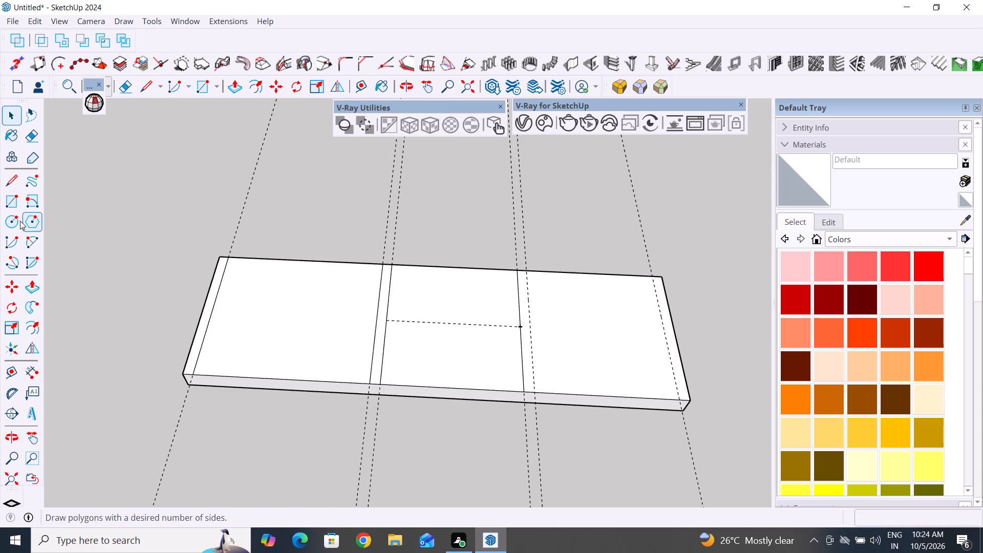
pyautogui.click(9, 180)
pyautogui.press('space')
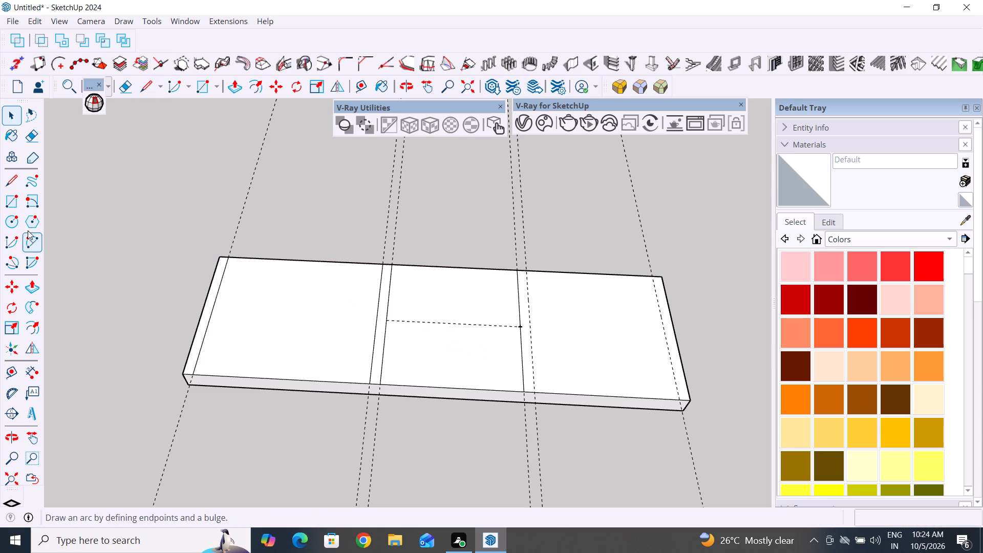
pyautogui.click(12, 186)
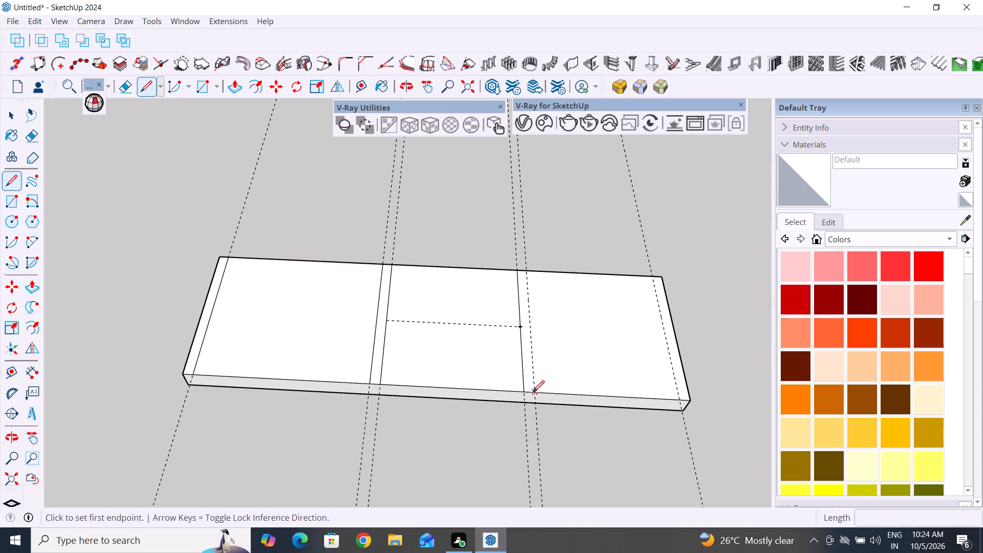
pyautogui.click(533, 392)
pyautogui.click(529, 273)
pyautogui.press('space')
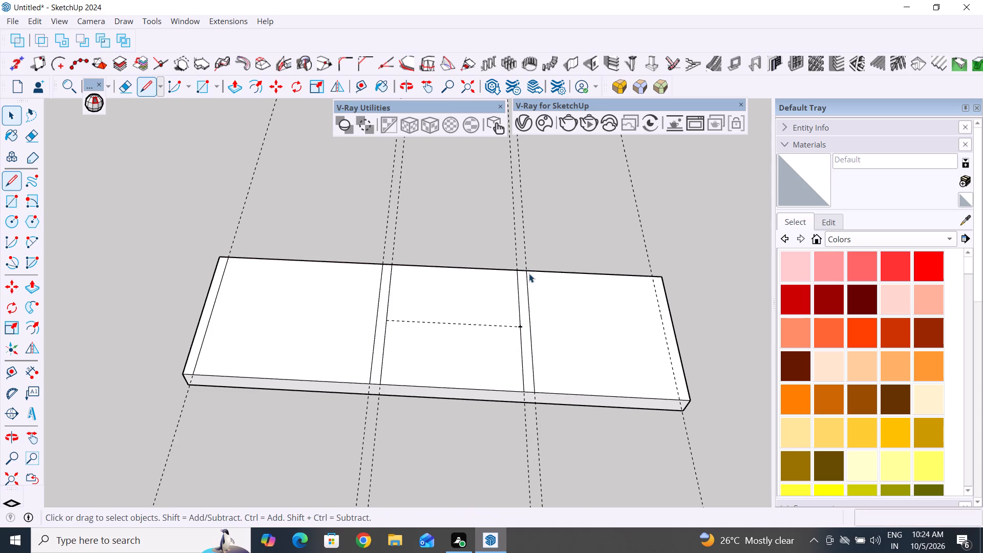
# Draw a line across the top face along the guide 1" from the short edge farthest from the green axis.
pyautogui.click(13, 175)
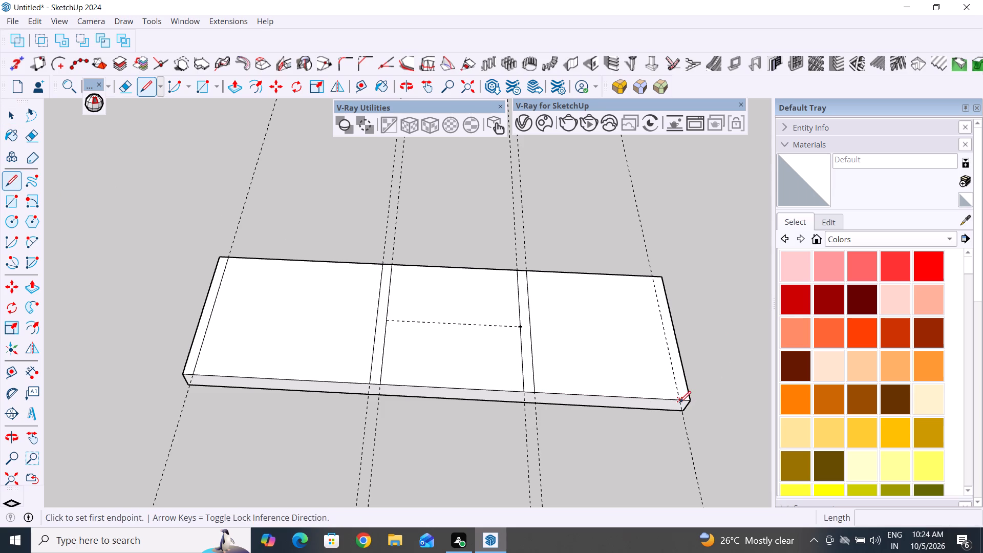
pyautogui.click(679, 402)
pyautogui.click(650, 277)
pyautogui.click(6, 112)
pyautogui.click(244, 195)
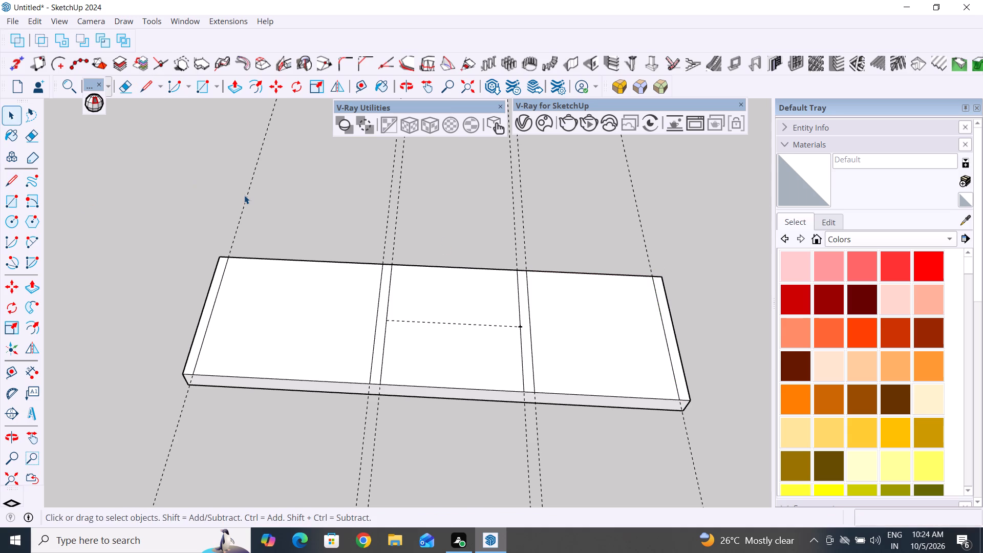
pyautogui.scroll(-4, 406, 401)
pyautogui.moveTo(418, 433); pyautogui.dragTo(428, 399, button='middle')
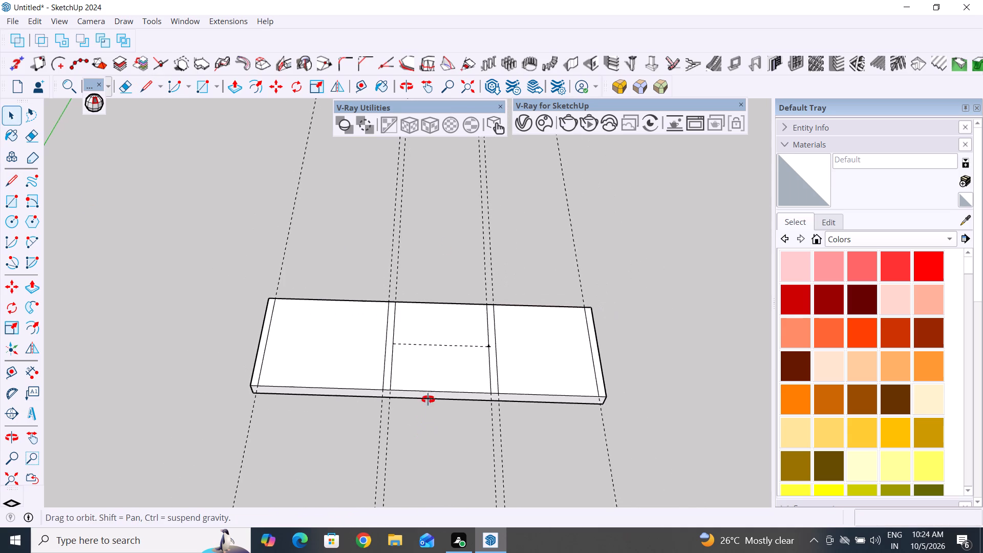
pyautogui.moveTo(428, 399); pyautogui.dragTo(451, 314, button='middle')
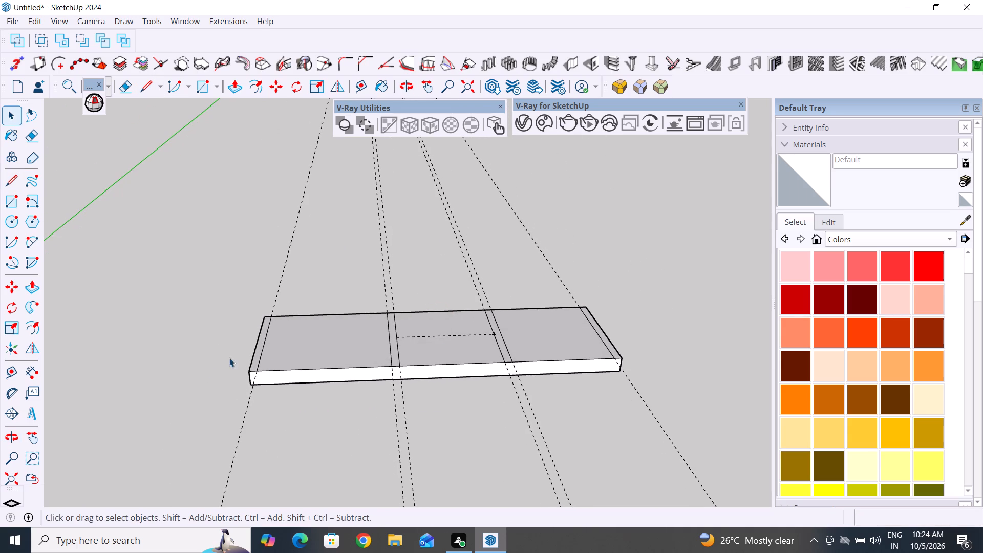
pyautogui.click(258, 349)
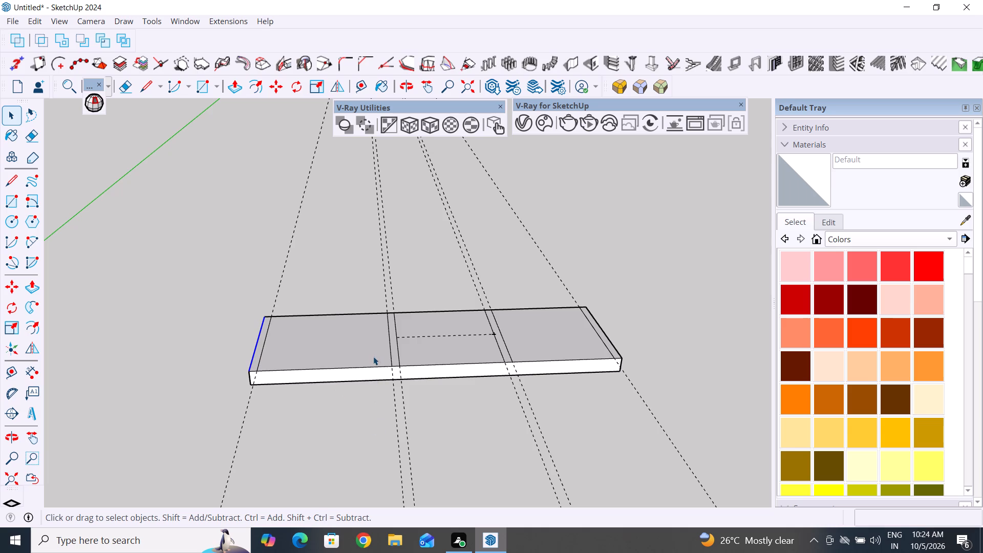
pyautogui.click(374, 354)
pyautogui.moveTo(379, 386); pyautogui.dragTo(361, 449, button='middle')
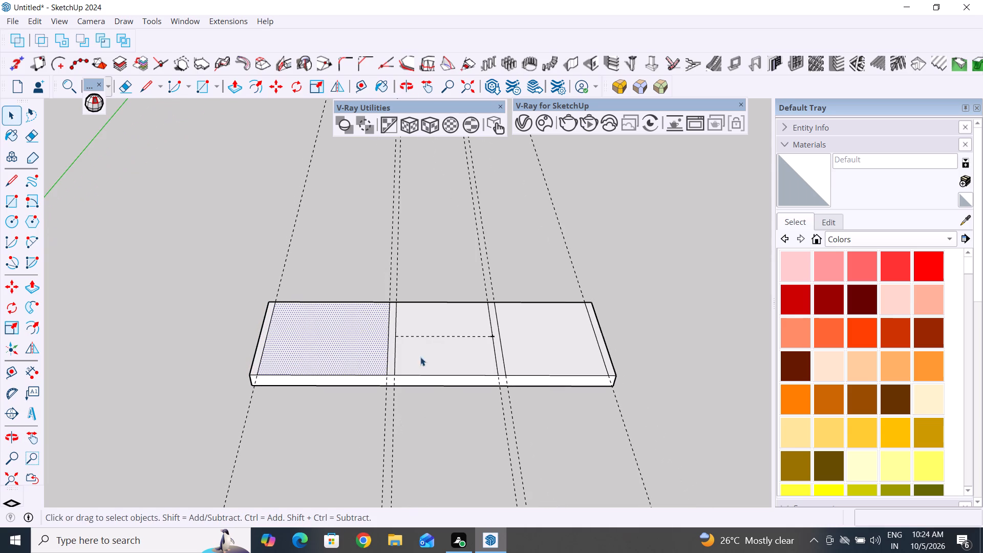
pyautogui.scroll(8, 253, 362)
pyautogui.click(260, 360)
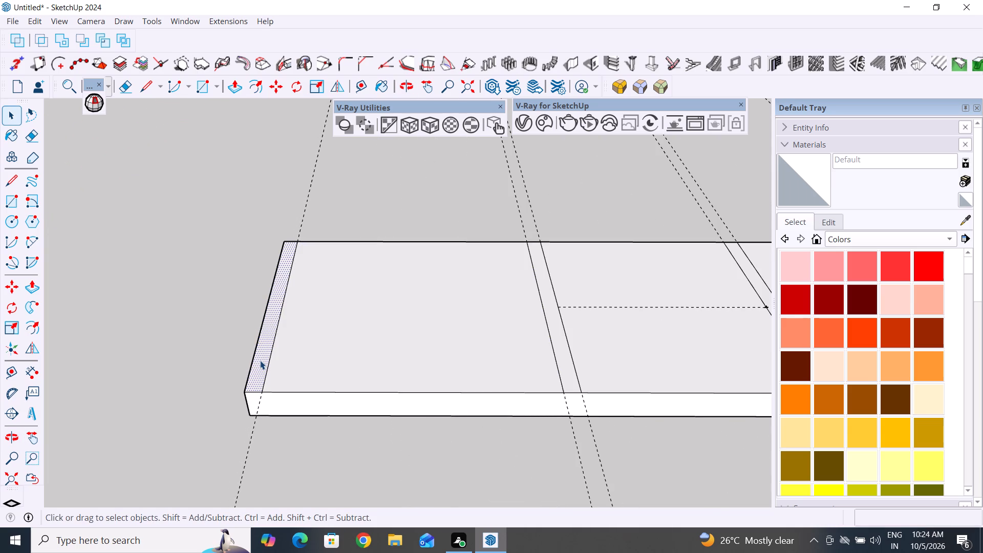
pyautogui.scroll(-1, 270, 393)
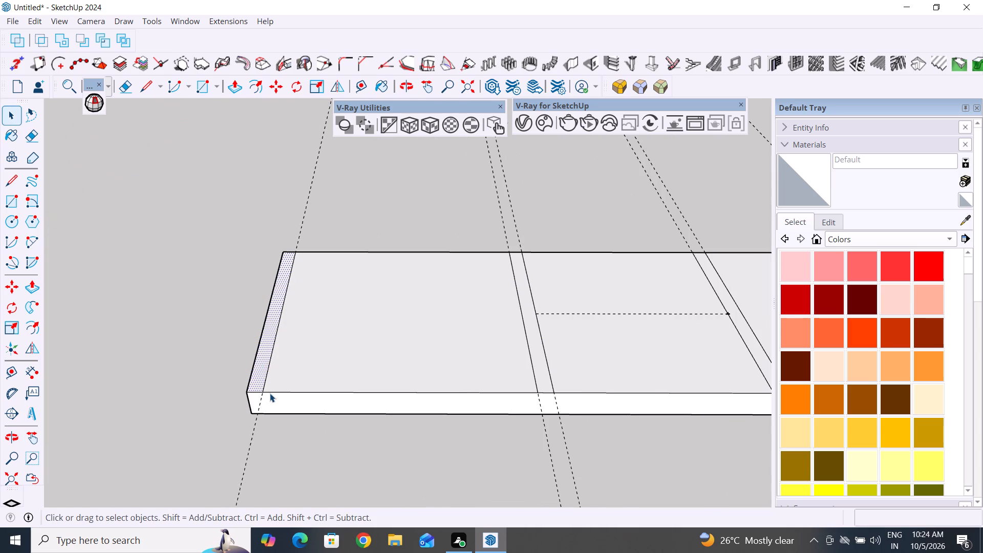
# Draw a 2" vertical line down the board's front face from the guide 1" from the short edge nearest the green axis.
pyautogui.moveTo(270, 448); pyautogui.dragTo(276, 401, button='middle')
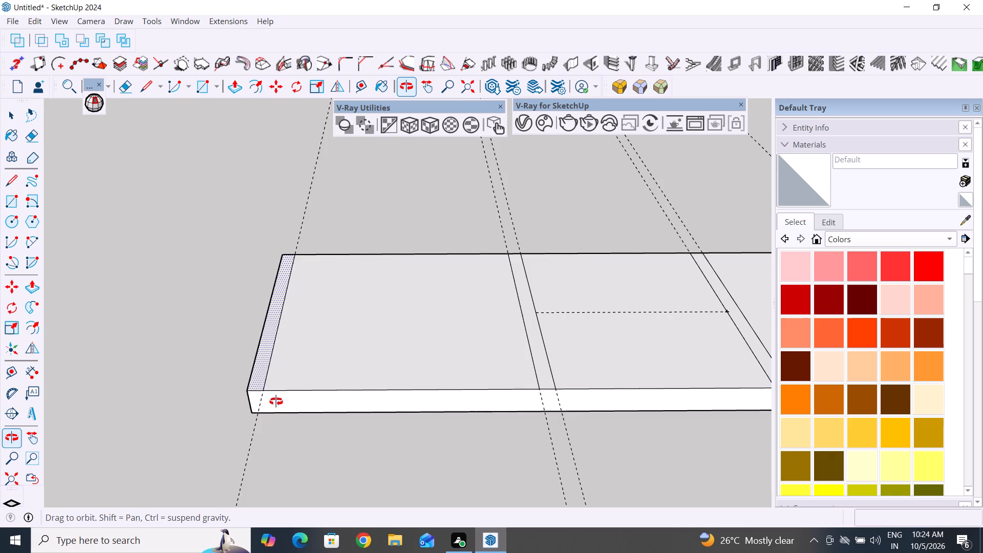
pyautogui.moveTo(276, 401); pyautogui.dragTo(296, 332, button='middle')
pyautogui.scroll(1, 289, 375)
pyautogui.moveTo(289, 375); pyautogui.dragTo(286, 259, button='middle')
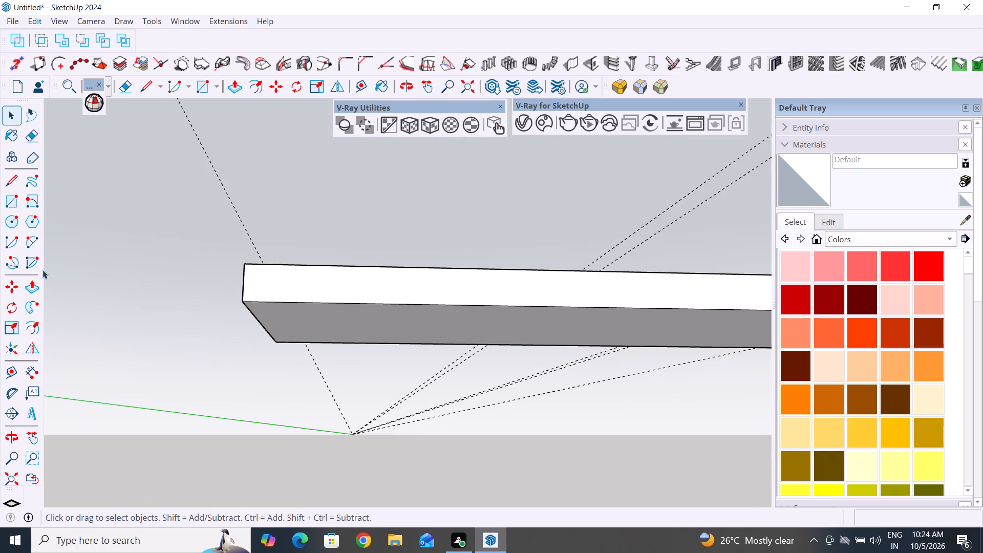
pyautogui.click(18, 186)
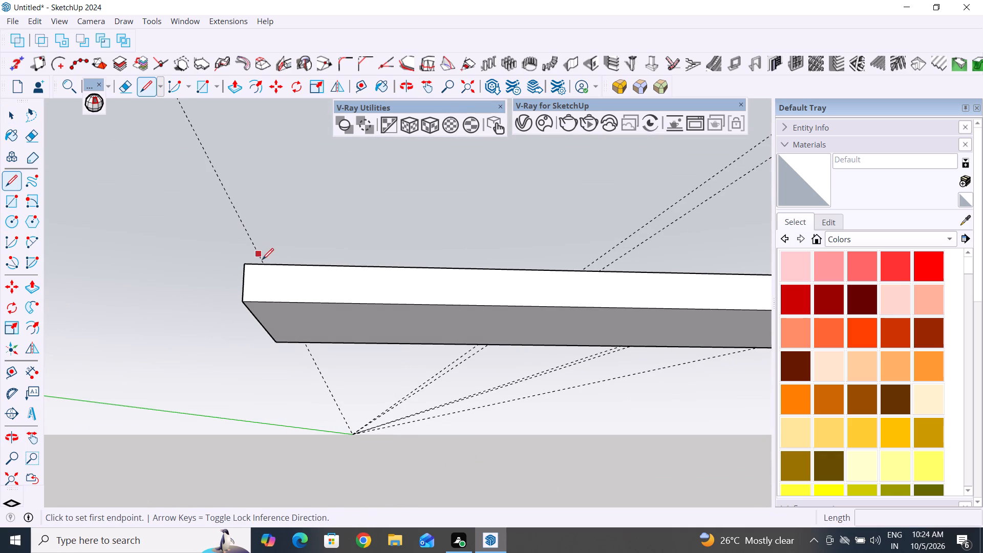
pyautogui.click(263, 264)
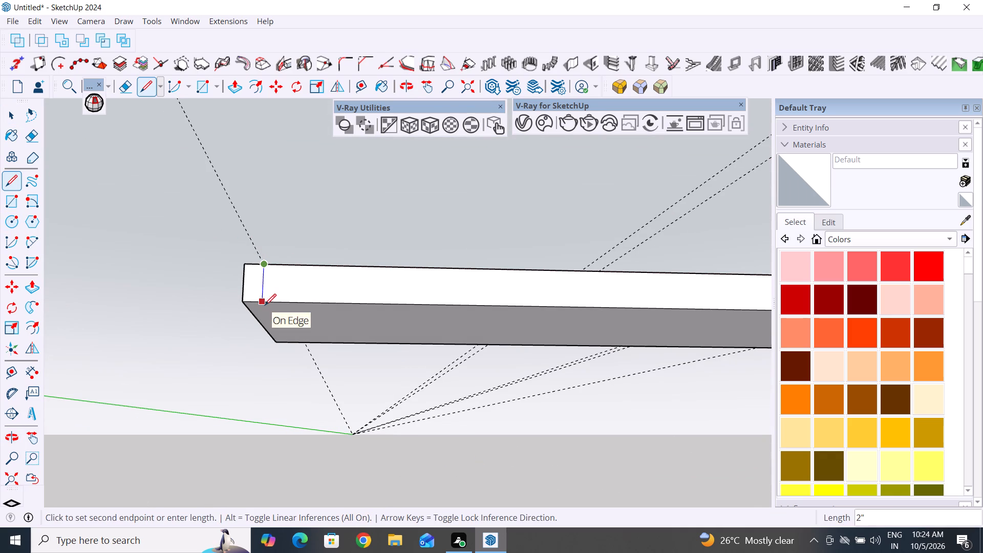
pyautogui.click(264, 305)
pyautogui.scroll(-4, 264, 305)
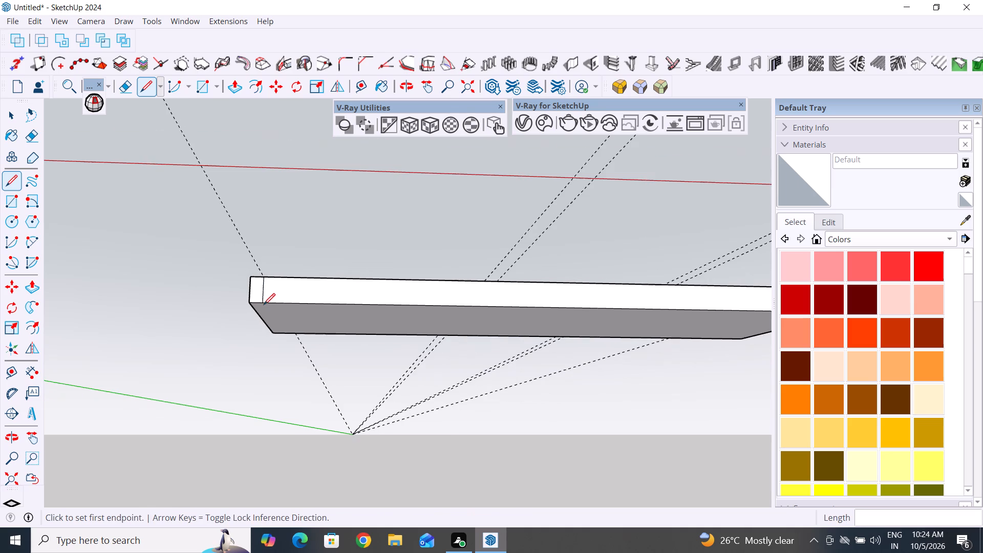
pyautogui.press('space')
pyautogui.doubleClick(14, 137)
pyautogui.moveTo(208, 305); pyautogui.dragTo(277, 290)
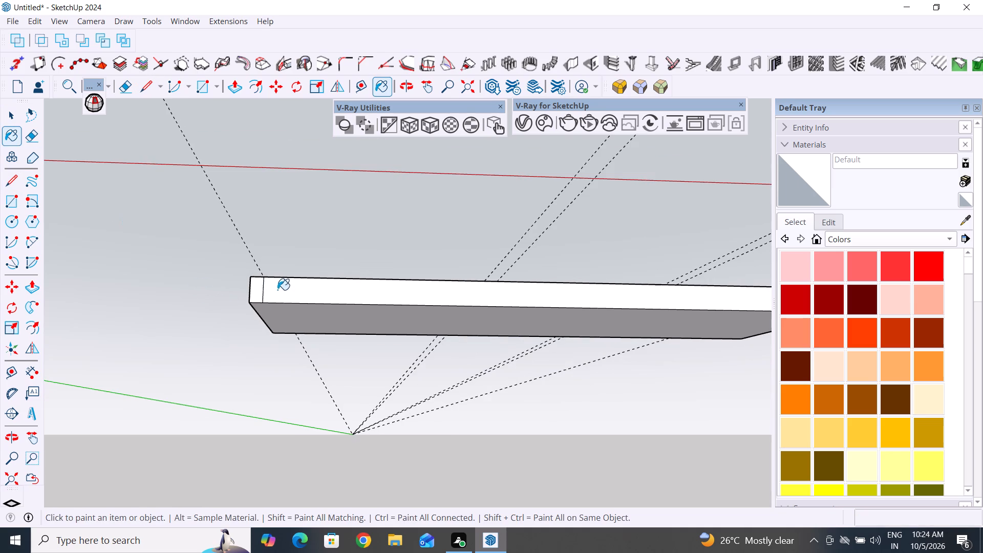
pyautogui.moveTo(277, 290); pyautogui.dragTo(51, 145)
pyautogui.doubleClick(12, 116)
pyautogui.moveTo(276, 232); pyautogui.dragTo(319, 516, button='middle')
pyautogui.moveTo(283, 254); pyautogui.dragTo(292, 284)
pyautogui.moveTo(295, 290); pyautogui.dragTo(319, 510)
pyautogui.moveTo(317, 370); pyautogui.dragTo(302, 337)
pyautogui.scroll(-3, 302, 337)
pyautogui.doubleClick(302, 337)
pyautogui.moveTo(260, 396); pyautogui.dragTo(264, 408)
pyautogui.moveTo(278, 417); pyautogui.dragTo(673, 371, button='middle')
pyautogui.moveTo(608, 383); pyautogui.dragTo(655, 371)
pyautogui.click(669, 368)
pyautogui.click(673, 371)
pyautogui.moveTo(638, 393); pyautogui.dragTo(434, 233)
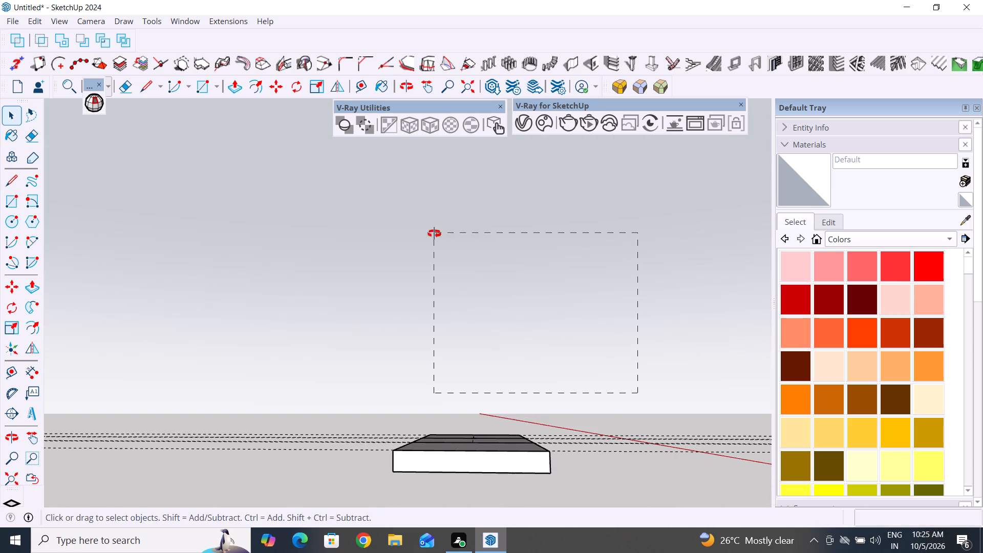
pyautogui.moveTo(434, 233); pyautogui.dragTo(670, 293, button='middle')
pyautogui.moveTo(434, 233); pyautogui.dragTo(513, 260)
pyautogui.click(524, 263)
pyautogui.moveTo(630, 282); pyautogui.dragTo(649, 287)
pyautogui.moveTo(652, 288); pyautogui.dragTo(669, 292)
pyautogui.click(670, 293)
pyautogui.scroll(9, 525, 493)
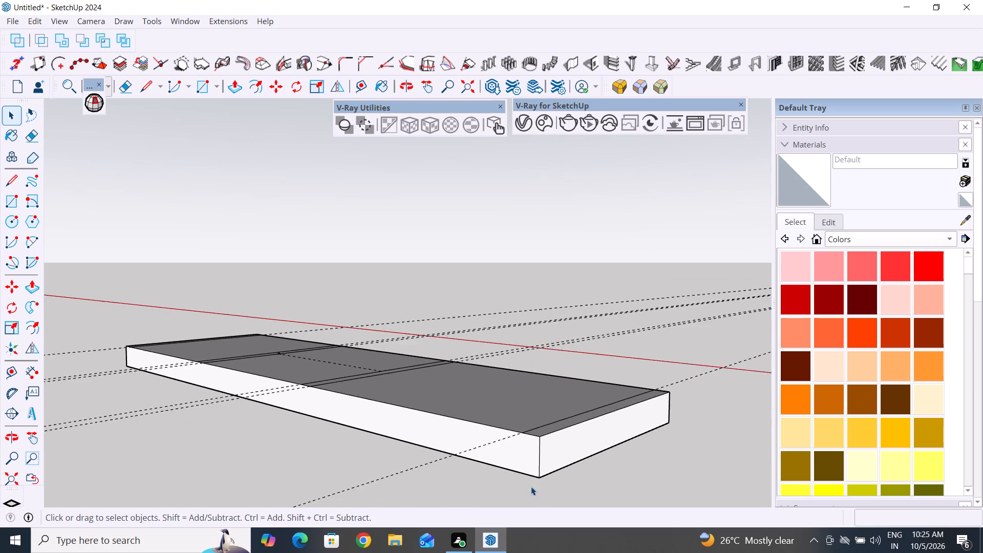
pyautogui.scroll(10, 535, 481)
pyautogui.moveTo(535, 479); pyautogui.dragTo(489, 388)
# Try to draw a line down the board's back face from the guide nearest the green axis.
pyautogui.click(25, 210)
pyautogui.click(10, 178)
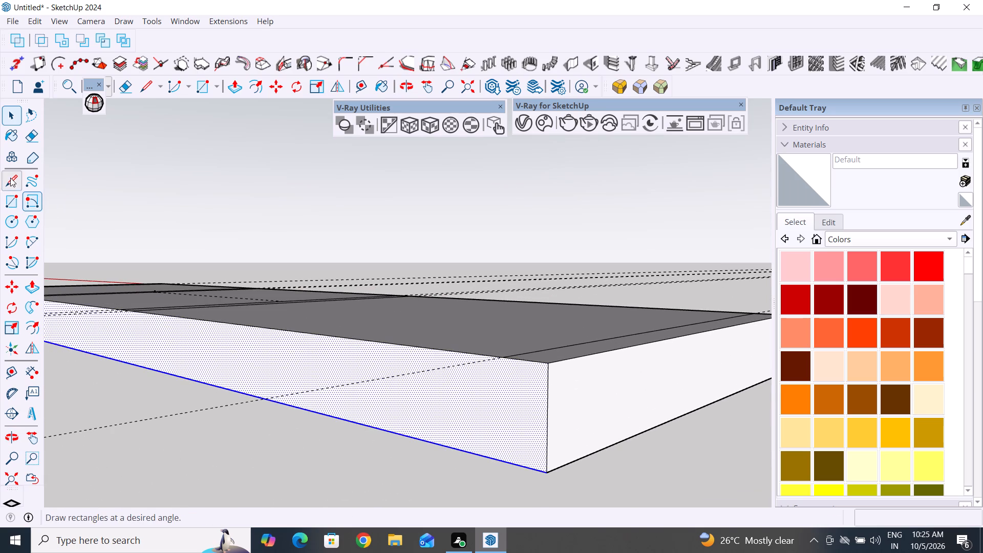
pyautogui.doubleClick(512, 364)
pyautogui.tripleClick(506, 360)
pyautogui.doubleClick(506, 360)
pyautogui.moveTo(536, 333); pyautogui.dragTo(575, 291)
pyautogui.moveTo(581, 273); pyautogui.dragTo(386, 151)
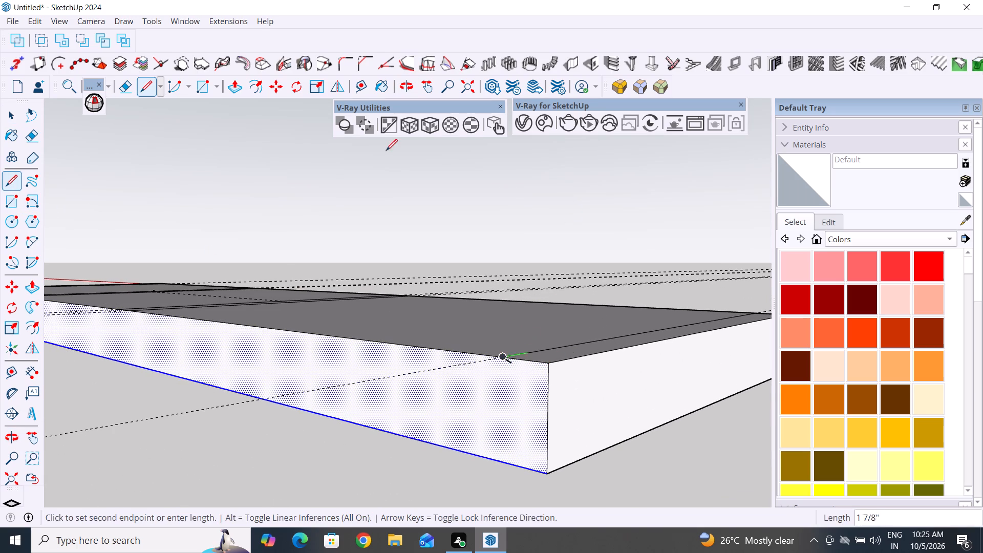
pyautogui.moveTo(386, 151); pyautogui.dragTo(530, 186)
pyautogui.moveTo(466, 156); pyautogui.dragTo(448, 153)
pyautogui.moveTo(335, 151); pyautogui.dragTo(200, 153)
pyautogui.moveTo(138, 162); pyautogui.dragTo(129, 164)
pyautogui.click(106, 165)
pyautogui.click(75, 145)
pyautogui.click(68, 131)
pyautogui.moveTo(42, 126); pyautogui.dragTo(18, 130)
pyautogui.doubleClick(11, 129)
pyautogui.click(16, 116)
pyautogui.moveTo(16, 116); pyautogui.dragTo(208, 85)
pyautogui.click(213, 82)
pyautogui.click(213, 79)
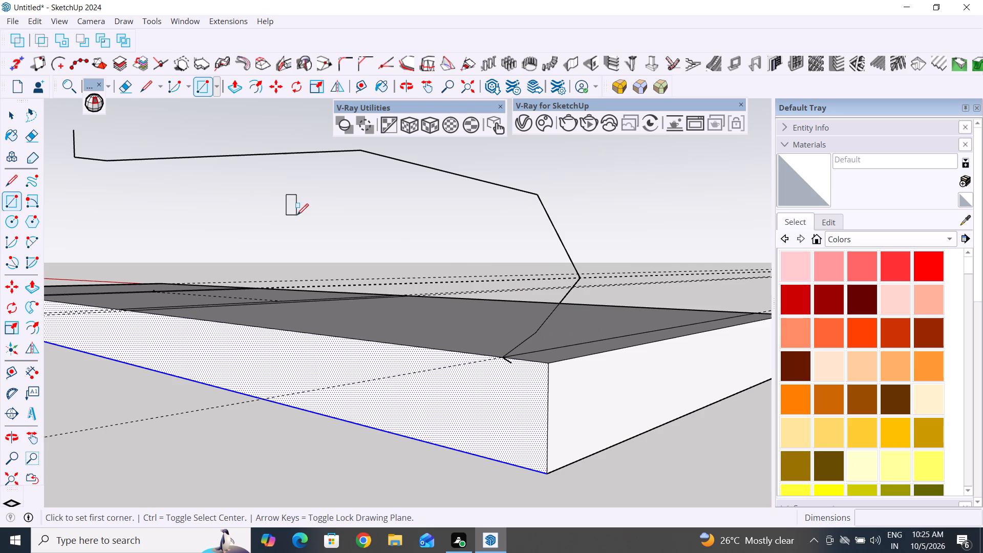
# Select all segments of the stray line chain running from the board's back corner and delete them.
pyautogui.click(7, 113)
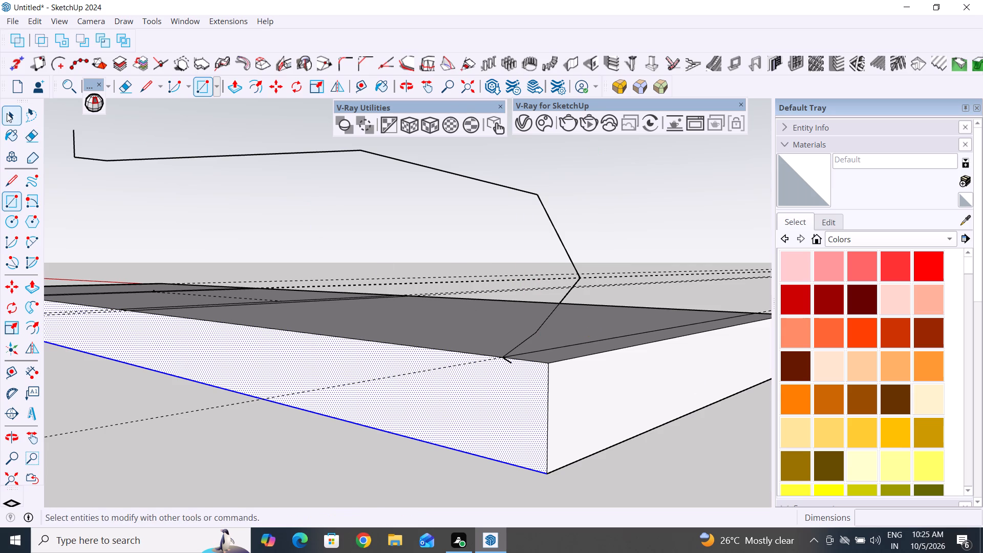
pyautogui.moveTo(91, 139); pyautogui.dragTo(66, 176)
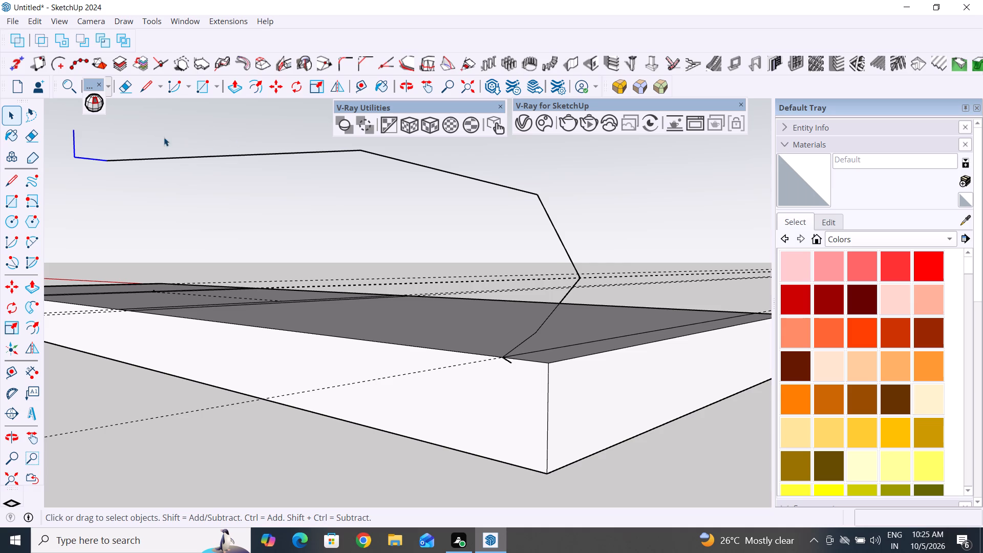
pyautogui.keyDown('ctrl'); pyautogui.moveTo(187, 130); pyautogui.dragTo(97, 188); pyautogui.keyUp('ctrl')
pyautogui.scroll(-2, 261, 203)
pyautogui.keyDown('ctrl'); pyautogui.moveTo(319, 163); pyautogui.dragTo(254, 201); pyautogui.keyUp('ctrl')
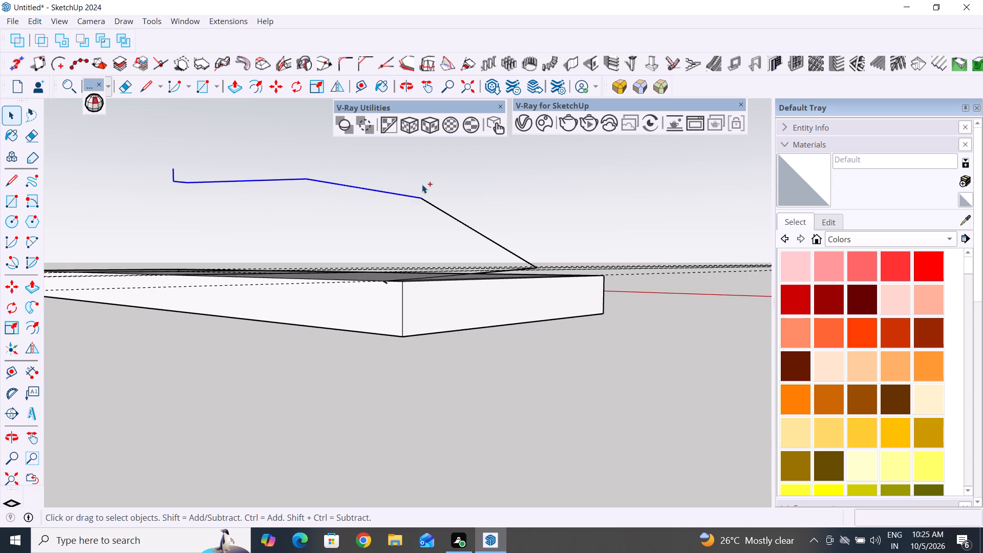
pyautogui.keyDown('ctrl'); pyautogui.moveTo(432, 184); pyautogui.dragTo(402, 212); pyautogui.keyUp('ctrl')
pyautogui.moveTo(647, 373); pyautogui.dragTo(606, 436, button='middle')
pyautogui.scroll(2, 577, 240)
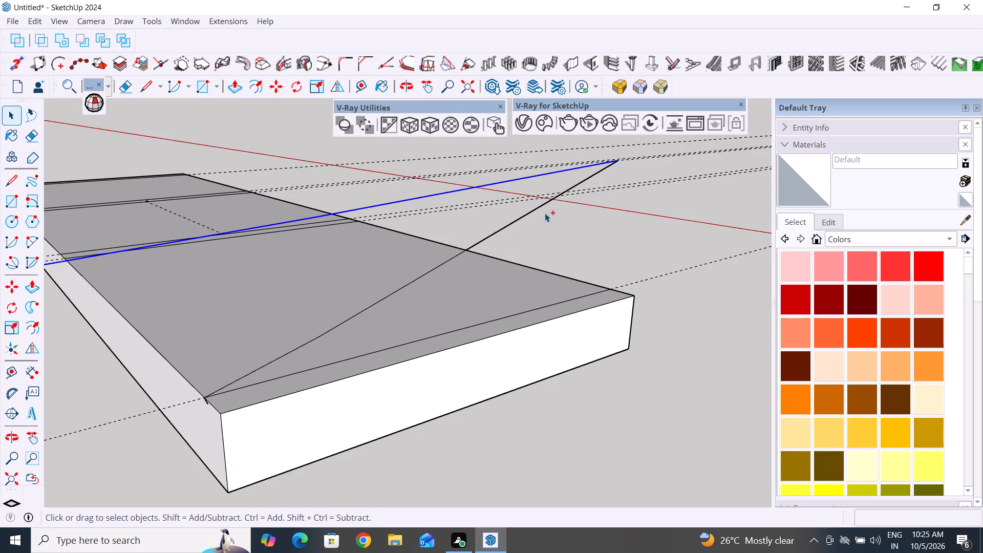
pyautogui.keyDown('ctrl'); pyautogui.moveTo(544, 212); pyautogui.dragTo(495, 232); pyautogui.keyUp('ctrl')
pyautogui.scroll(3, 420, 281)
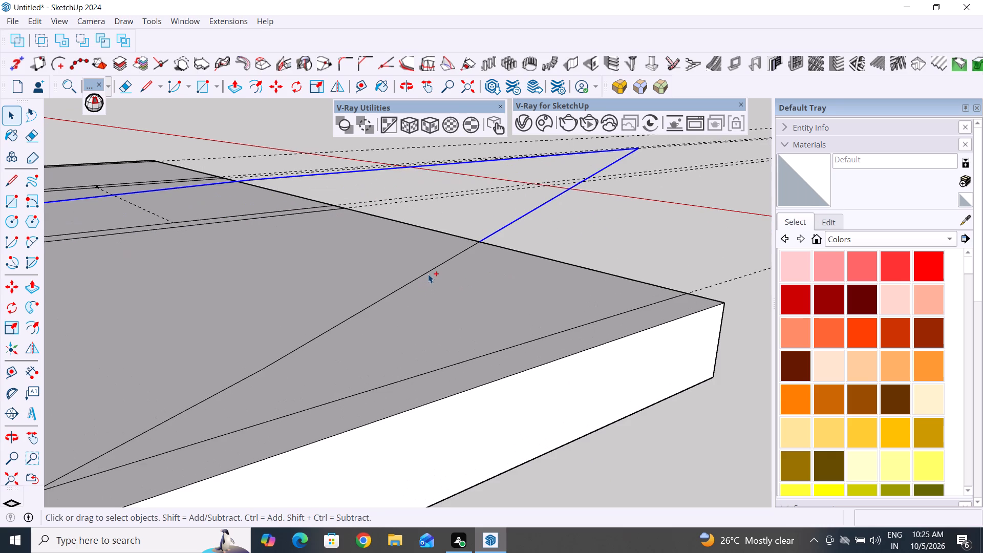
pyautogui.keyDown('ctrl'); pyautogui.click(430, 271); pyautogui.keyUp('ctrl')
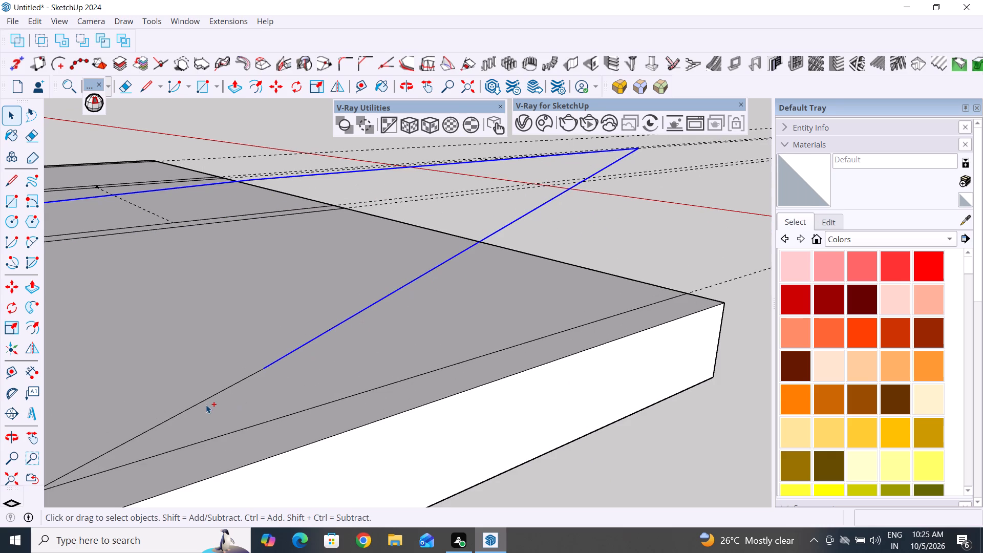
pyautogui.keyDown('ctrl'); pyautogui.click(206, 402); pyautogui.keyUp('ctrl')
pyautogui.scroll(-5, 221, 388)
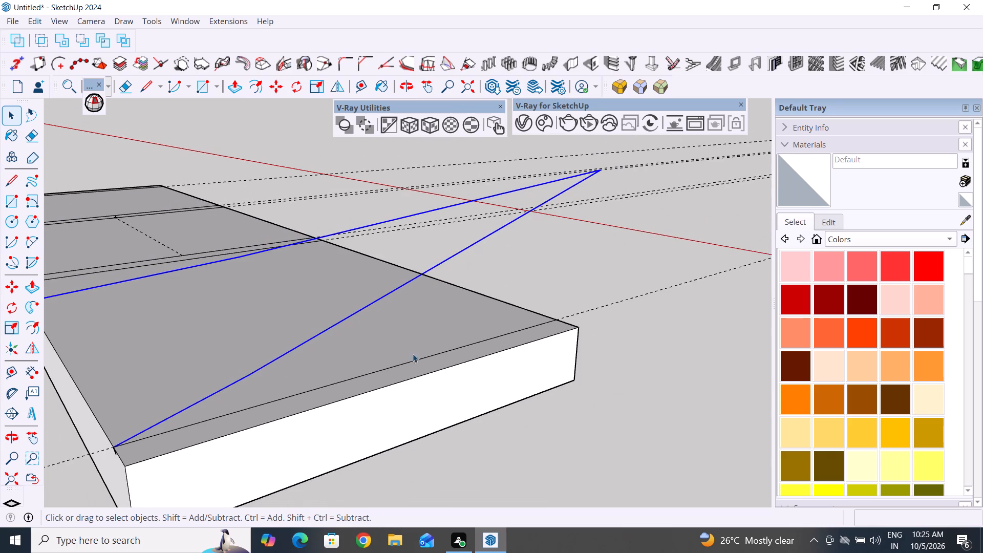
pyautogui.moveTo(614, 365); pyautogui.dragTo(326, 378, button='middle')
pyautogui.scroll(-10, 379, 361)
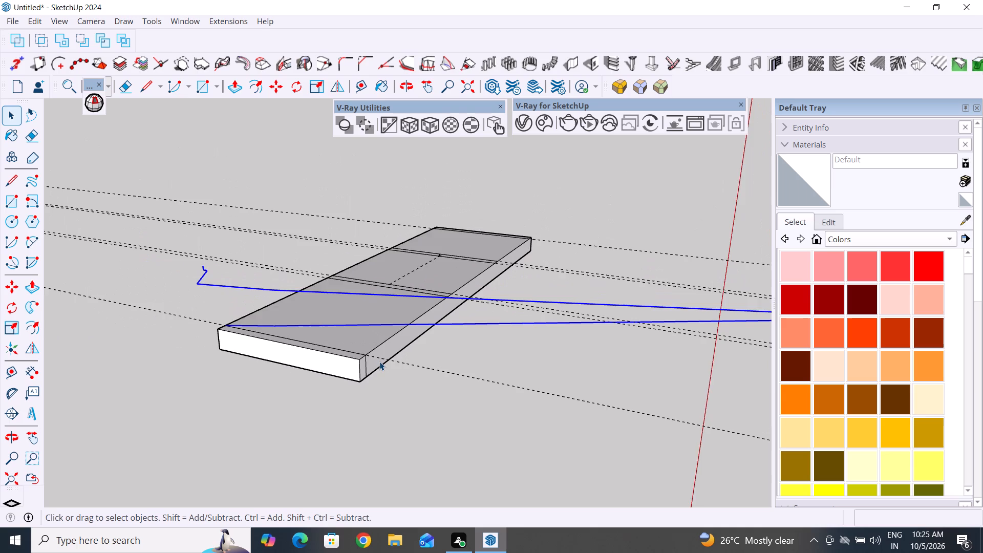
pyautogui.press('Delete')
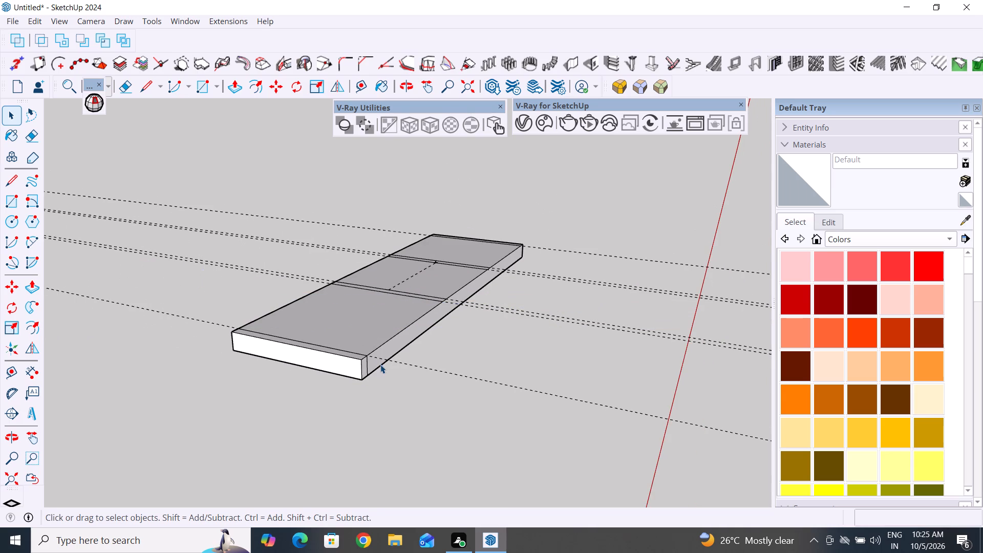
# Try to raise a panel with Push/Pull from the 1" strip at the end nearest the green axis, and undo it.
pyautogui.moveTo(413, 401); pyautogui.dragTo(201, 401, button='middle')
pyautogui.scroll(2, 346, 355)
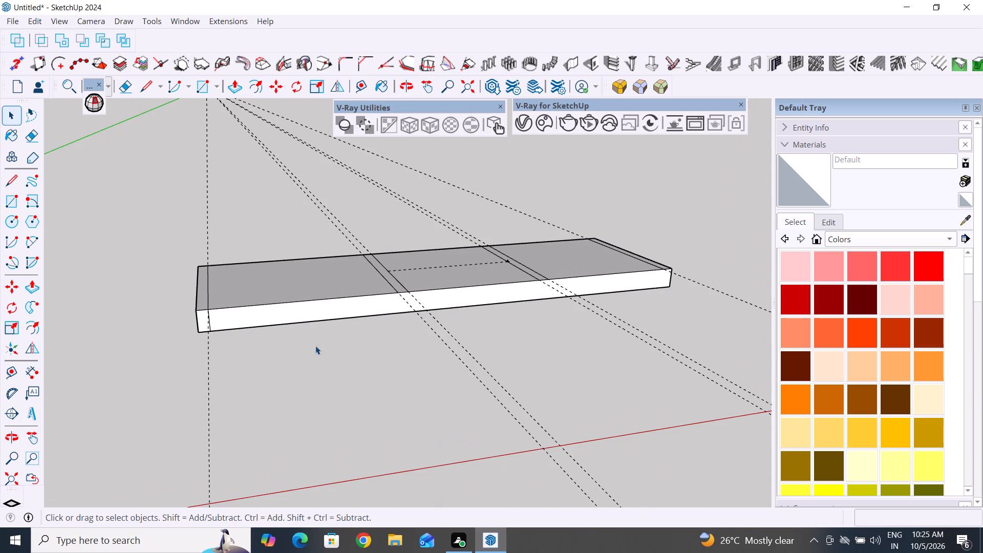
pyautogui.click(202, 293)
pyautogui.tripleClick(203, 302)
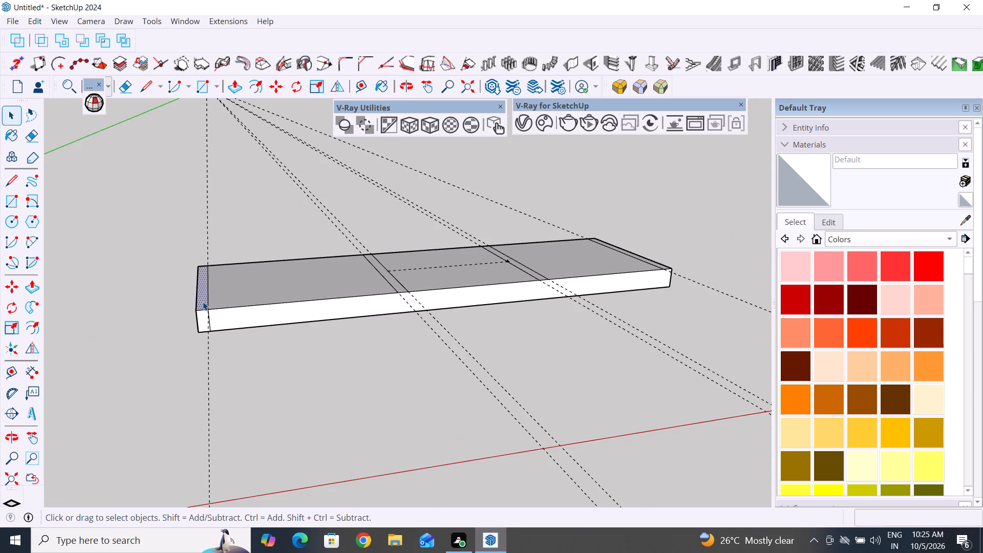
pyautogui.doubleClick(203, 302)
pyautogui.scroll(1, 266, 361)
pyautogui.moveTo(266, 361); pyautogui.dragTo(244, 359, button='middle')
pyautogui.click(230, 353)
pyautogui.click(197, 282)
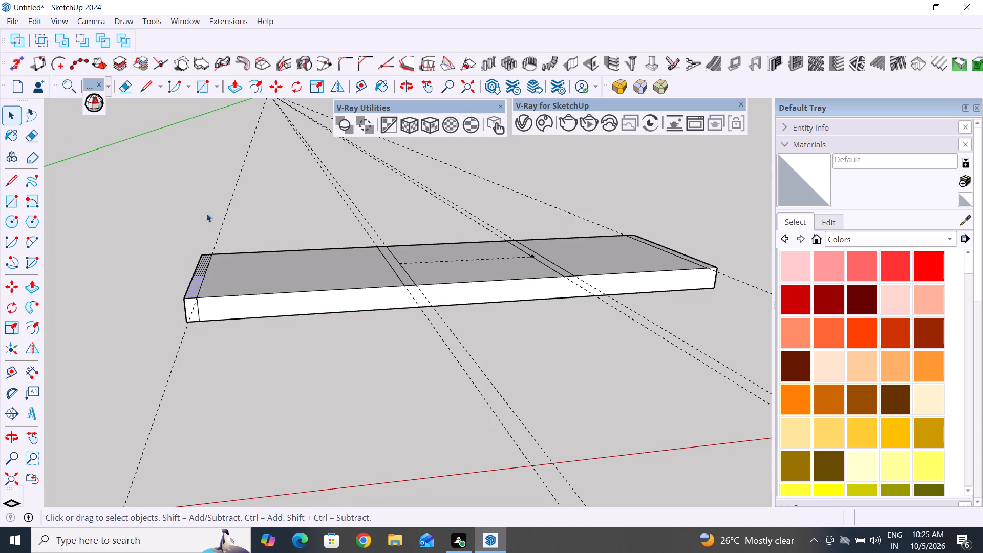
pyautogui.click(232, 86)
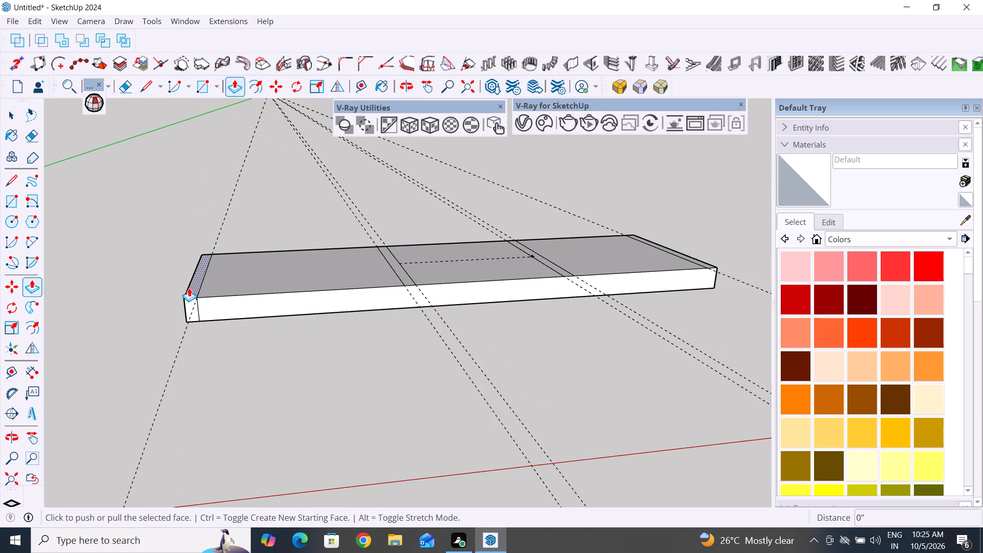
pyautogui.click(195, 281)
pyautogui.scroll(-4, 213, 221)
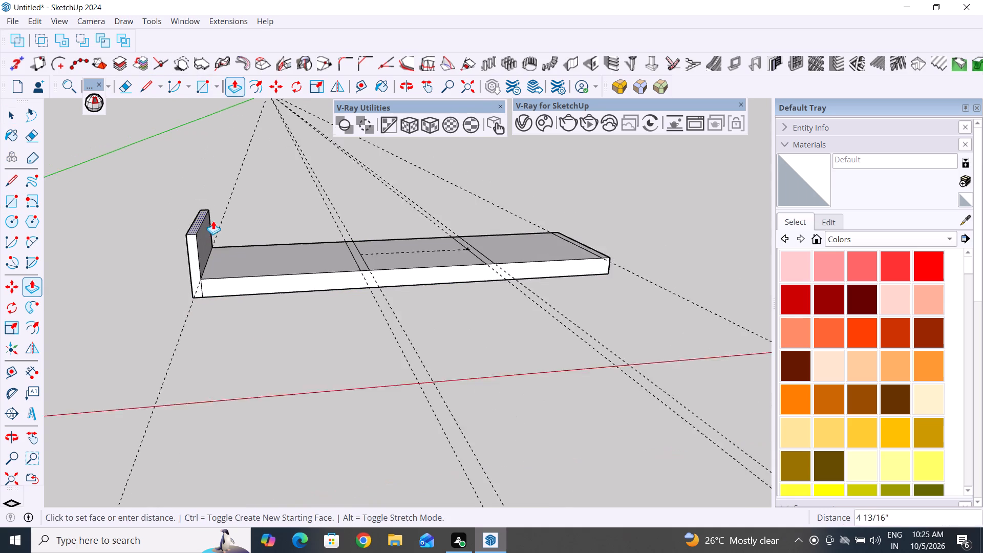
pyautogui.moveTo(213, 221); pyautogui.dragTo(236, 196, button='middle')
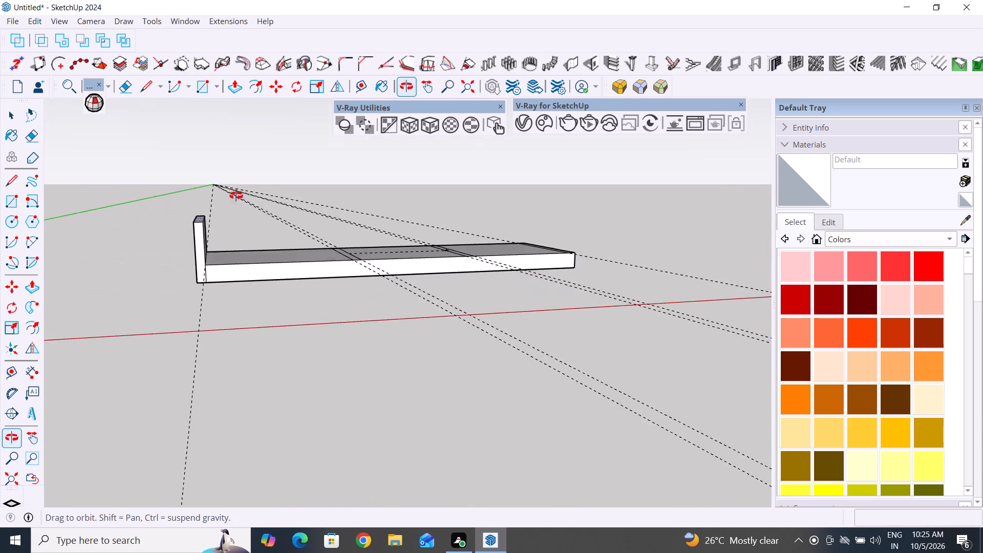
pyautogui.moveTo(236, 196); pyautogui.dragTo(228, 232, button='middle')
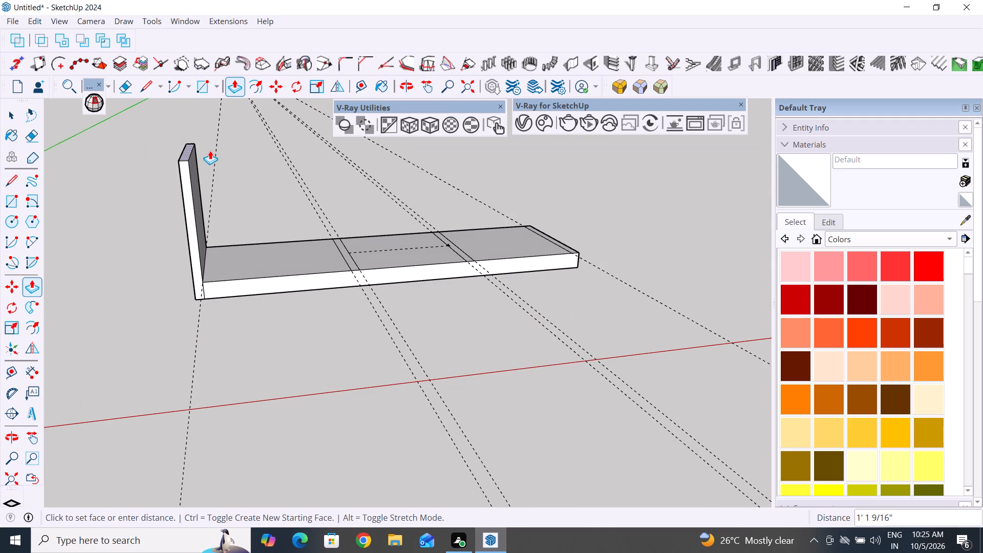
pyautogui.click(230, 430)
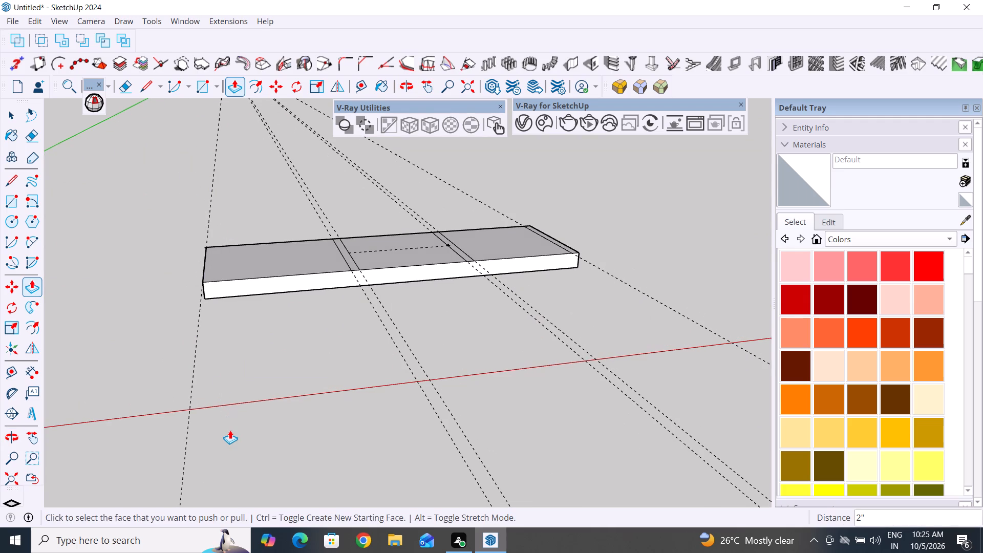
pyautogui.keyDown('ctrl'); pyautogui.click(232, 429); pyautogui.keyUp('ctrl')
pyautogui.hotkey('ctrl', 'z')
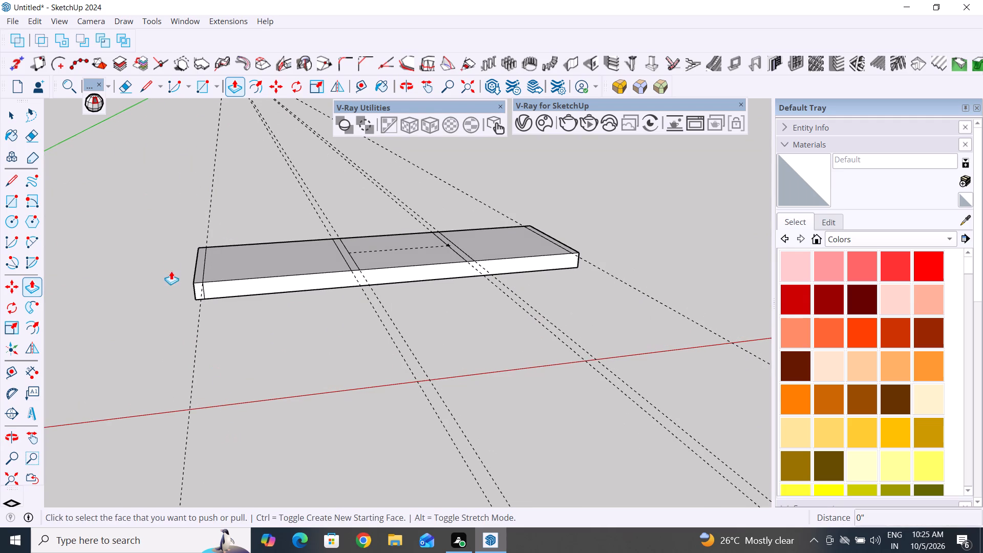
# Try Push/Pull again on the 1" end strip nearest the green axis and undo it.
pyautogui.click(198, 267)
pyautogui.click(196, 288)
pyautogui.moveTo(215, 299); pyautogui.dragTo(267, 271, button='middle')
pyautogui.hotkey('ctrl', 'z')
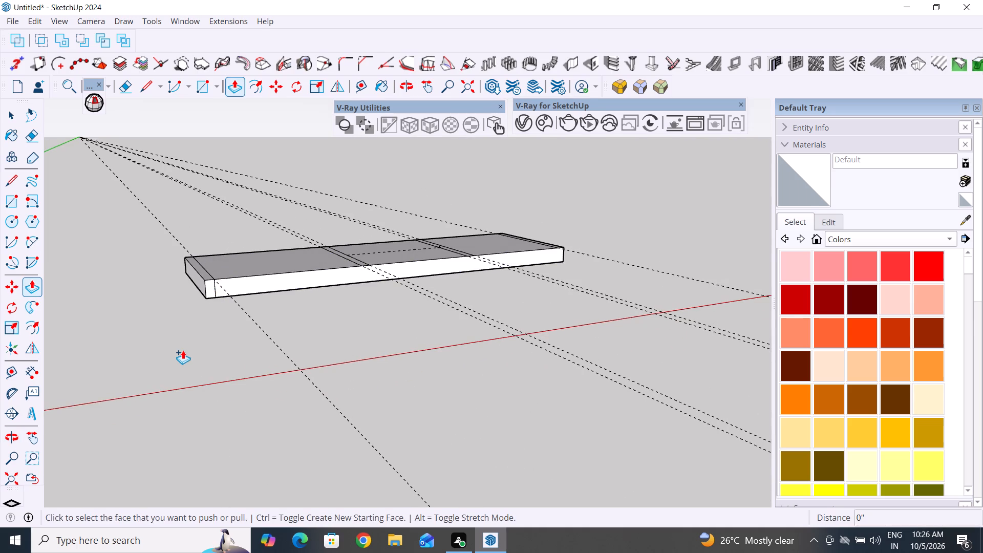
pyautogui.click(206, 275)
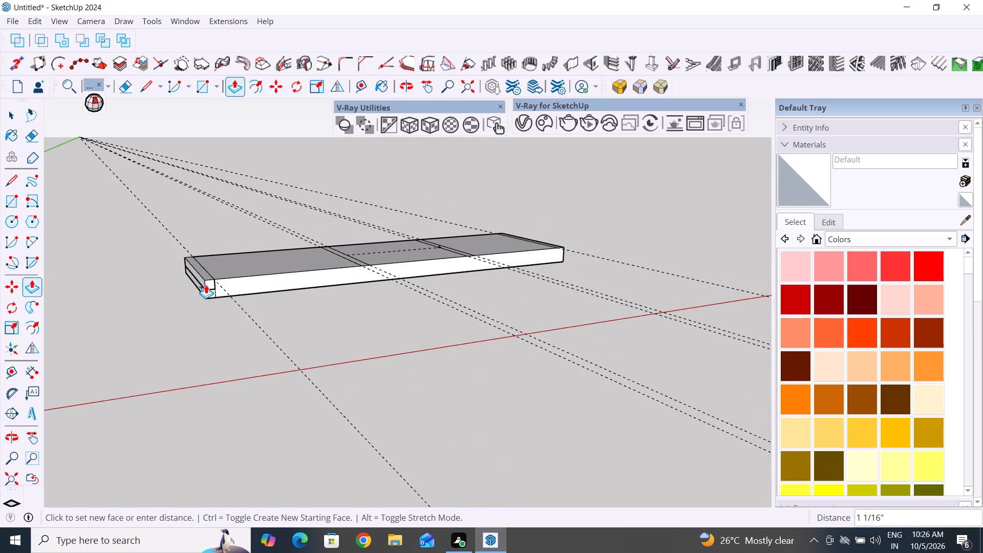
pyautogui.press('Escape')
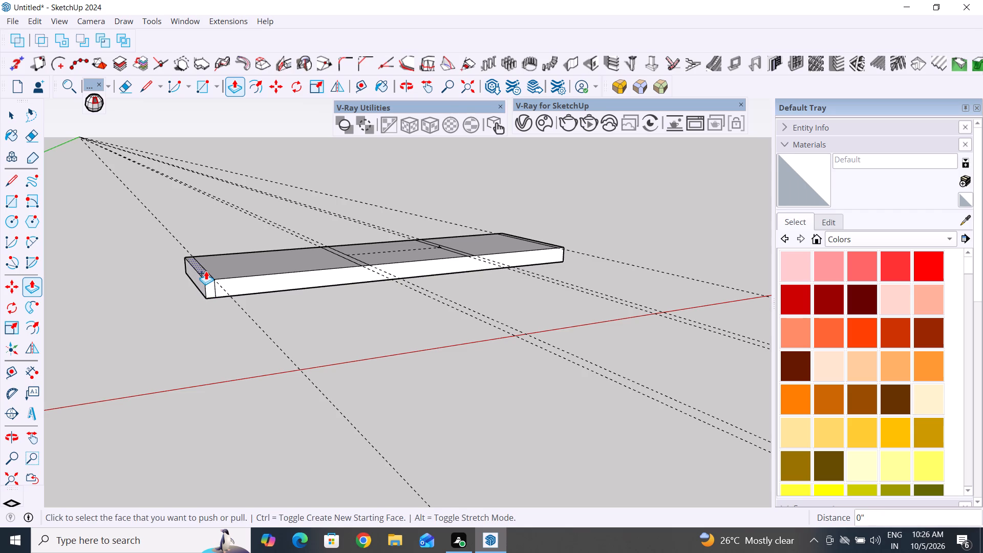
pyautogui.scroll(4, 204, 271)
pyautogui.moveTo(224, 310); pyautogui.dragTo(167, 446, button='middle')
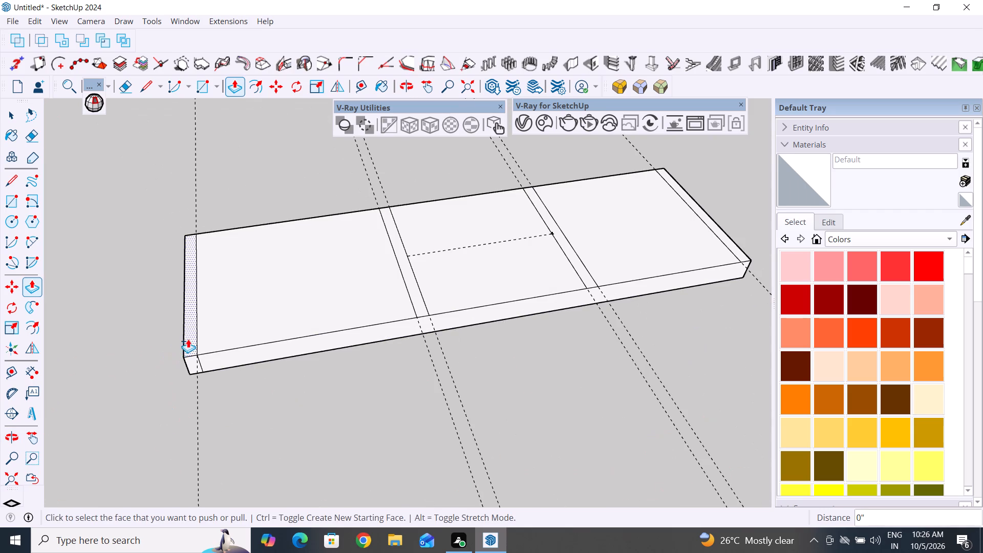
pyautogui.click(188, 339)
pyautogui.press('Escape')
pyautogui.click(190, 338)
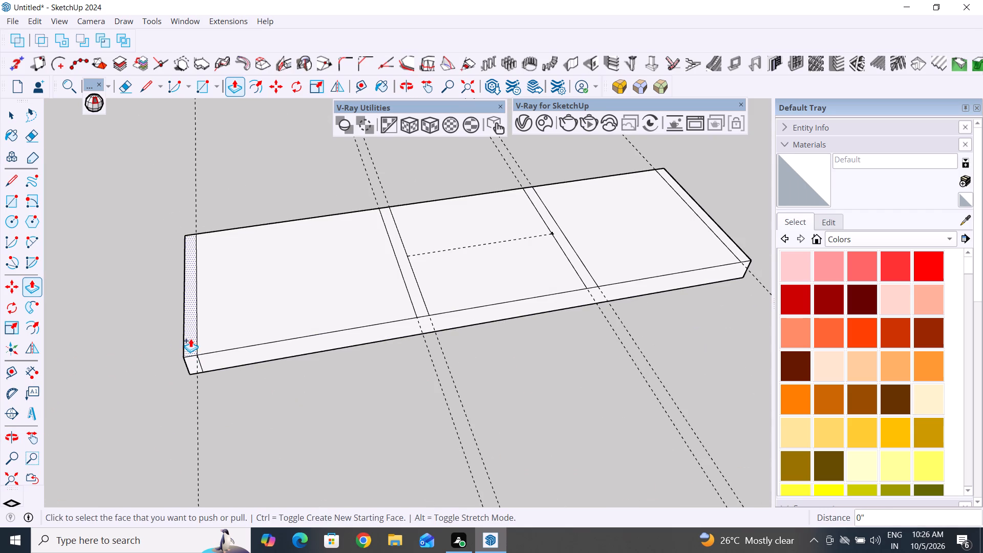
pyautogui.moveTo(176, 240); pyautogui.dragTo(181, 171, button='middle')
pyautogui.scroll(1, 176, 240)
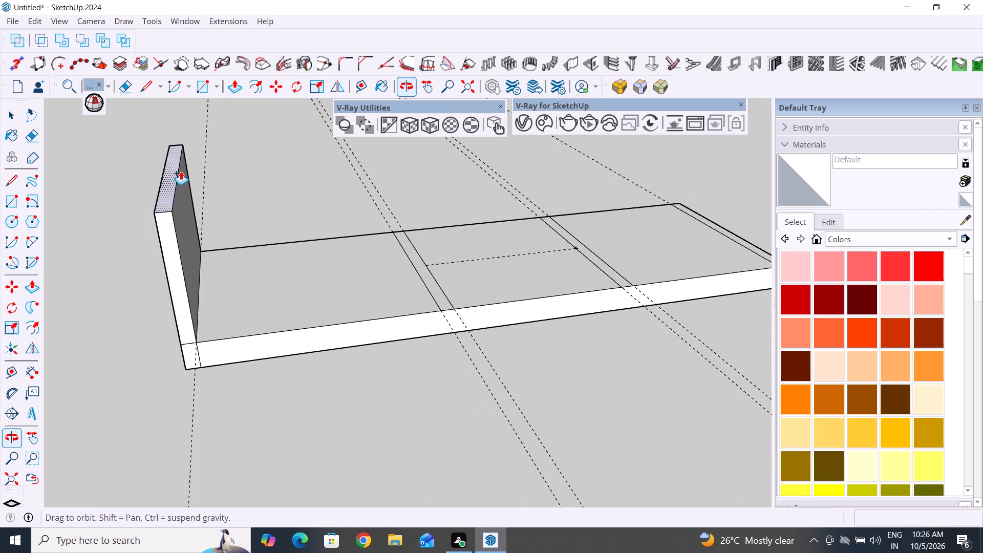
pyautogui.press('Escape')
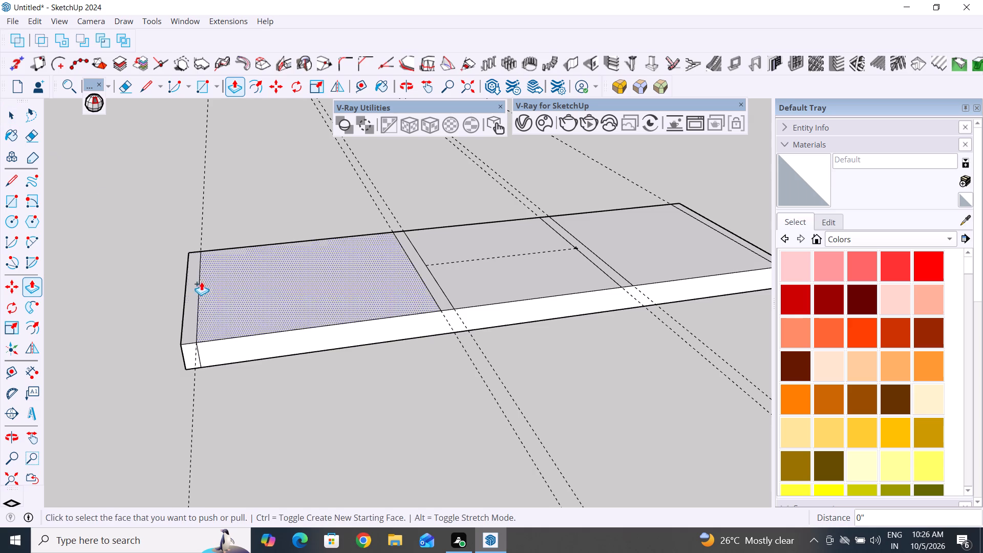
# Push/Pull the 1" end strip nearest the green axis up about 3 1/8" into a short vertical panel.
pyautogui.click(189, 296)
pyautogui.click(190, 258)
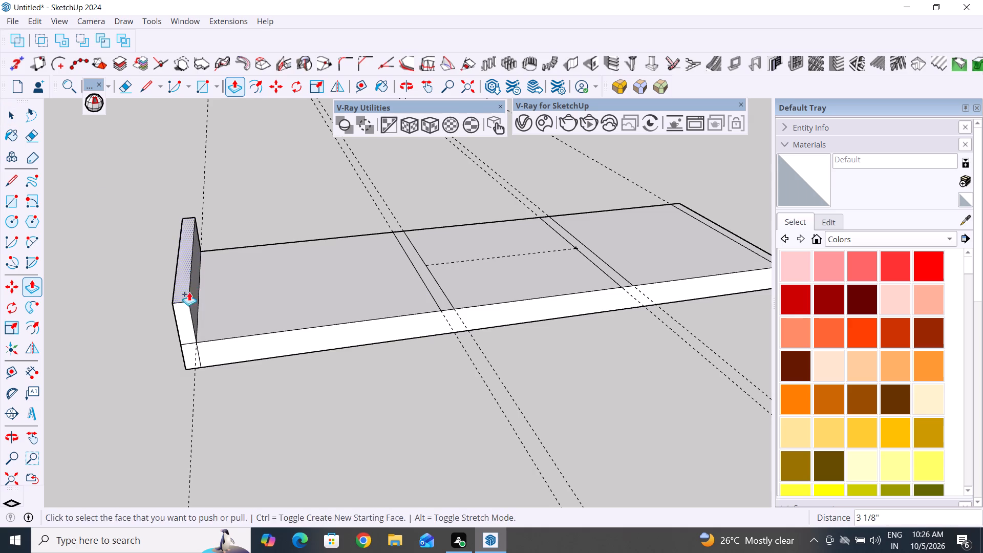
pyautogui.press('space')
# Erase the horizontal seam between the short panel and the base board on the front face.
pyautogui.click(127, 90)
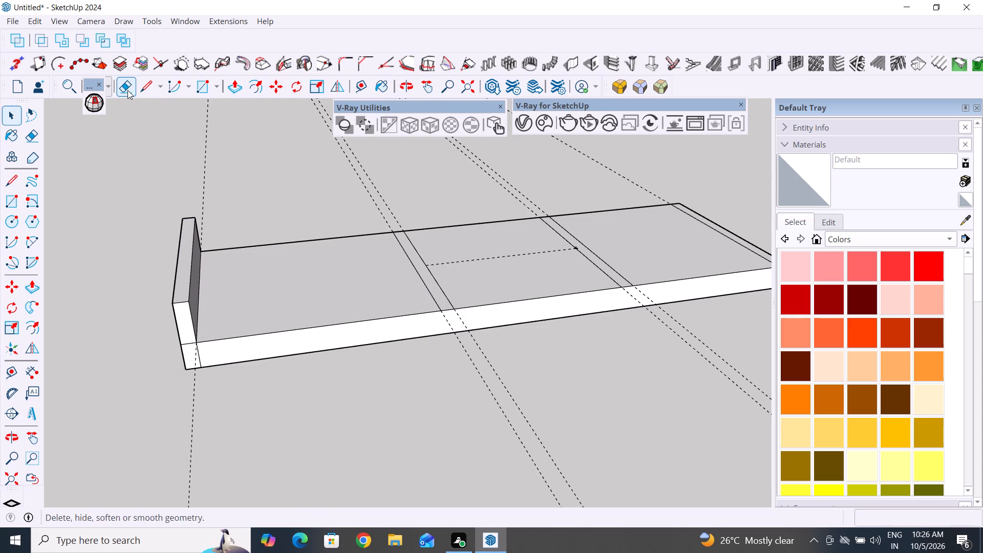
pyautogui.scroll(7, 184, 359)
pyautogui.moveTo(196, 326); pyautogui.dragTo(201, 343)
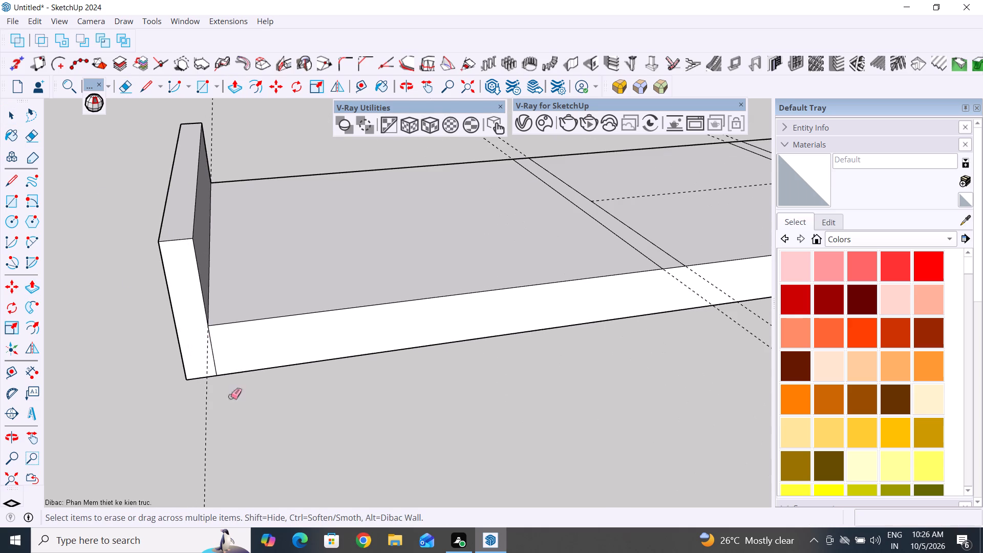
# Erase the horizontal seam between the short panel and the base board on the back face.
pyautogui.scroll(-9, 245, 413)
pyautogui.moveTo(233, 416); pyautogui.dragTo(603, 365, button='middle')
pyautogui.scroll(-1, 269, 429)
pyautogui.moveTo(304, 420); pyautogui.dragTo(548, 405, button='middle')
pyautogui.scroll(4, 573, 327)
pyautogui.moveTo(604, 335); pyautogui.dragTo(605, 349)
pyautogui.scroll(2, 570, 368)
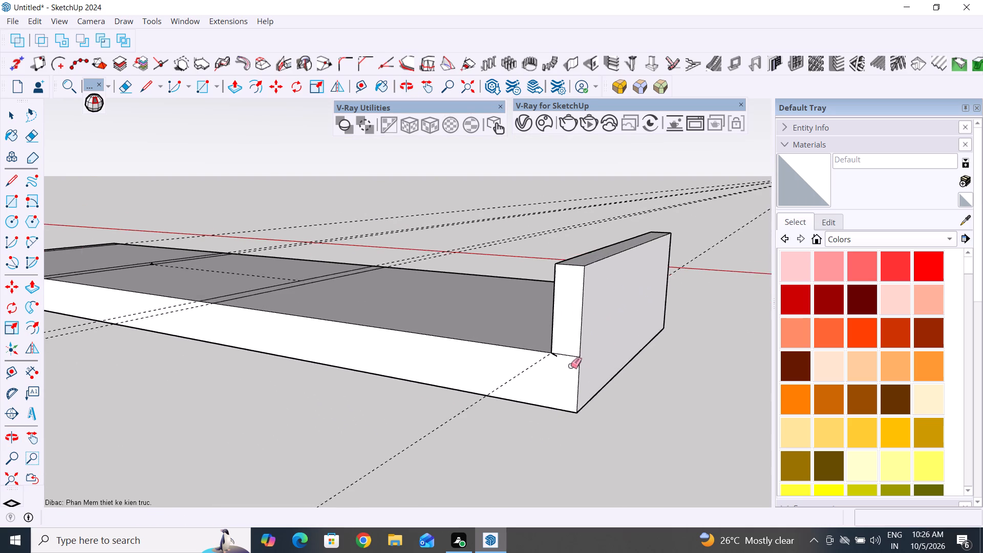
pyautogui.scroll(3, 570, 366)
pyautogui.moveTo(568, 346); pyautogui.dragTo(567, 369)
pyautogui.scroll(9, 551, 352)
pyautogui.moveTo(549, 347); pyautogui.dragTo(547, 376)
pyautogui.scroll(-11, 524, 397)
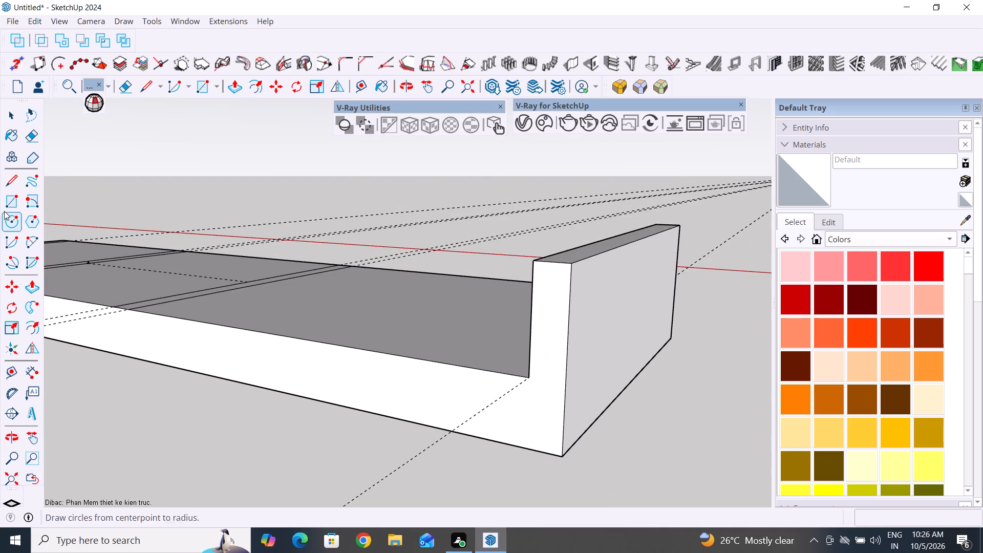
# Draw a 2" vertical line down the board's back face from the panel's inner corner to the bottom edge.
pyautogui.click(13, 181)
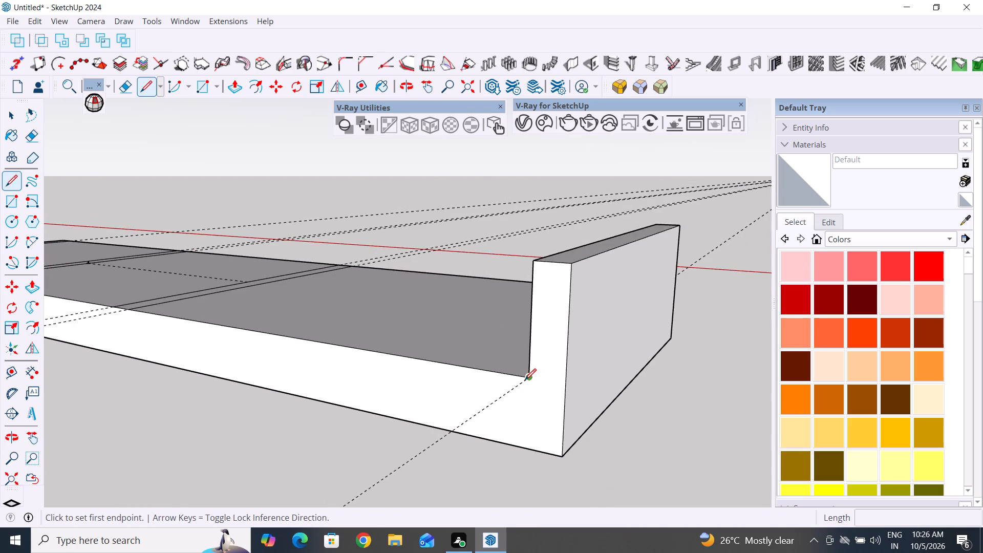
pyautogui.click(525, 380)
pyautogui.click(523, 449)
pyautogui.click(12, 119)
pyautogui.click(337, 424)
pyautogui.scroll(-5, 362, 434)
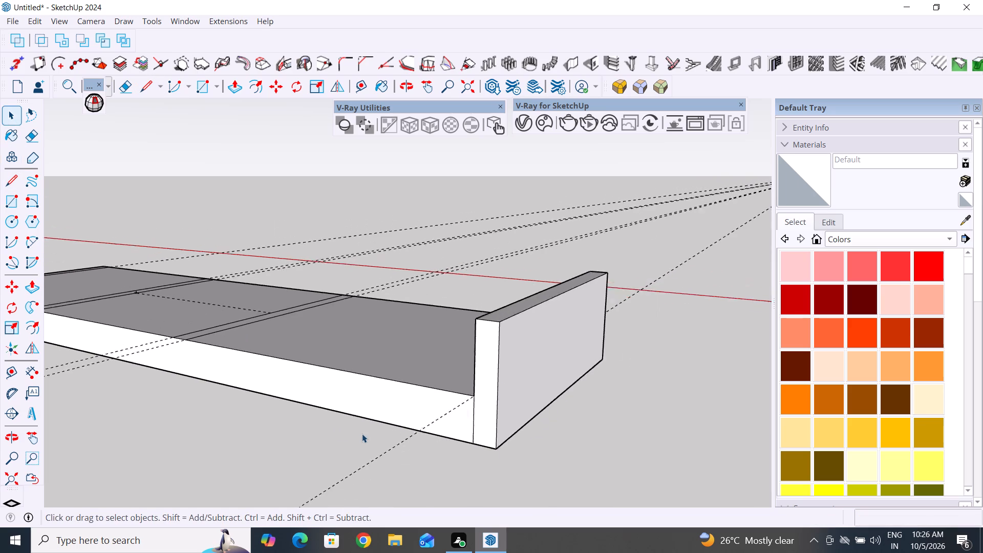
# Push/Pull the short end panel's top face upward by 32'.
pyautogui.moveTo(593, 413); pyautogui.dragTo(201, 449, button='middle')
pyautogui.scroll(-4, 542, 369)
pyautogui.moveTo(569, 381); pyautogui.dragTo(336, 406, button='middle')
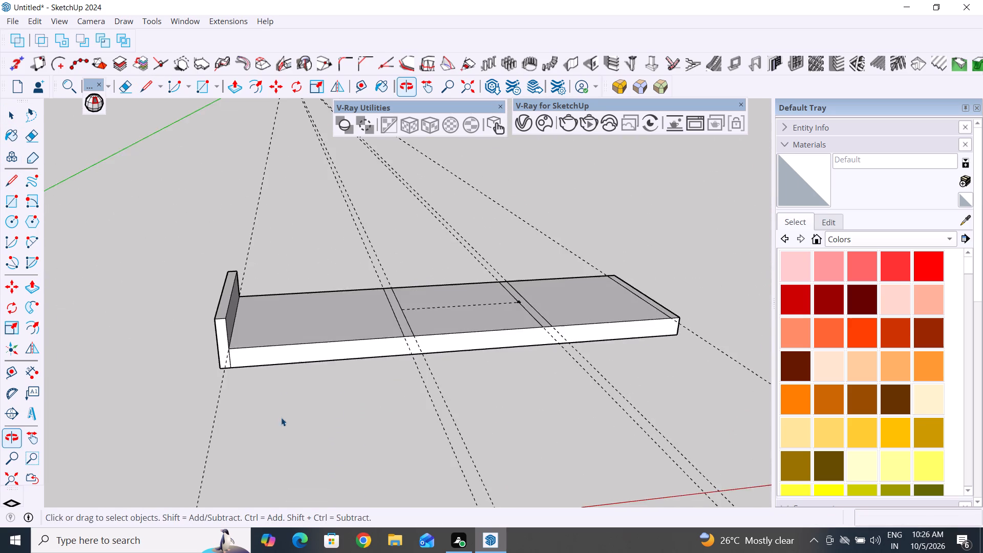
pyautogui.scroll(3, 275, 388)
pyautogui.scroll(1, 504, 397)
pyautogui.moveTo(499, 405); pyautogui.dragTo(429, 427, button='middle')
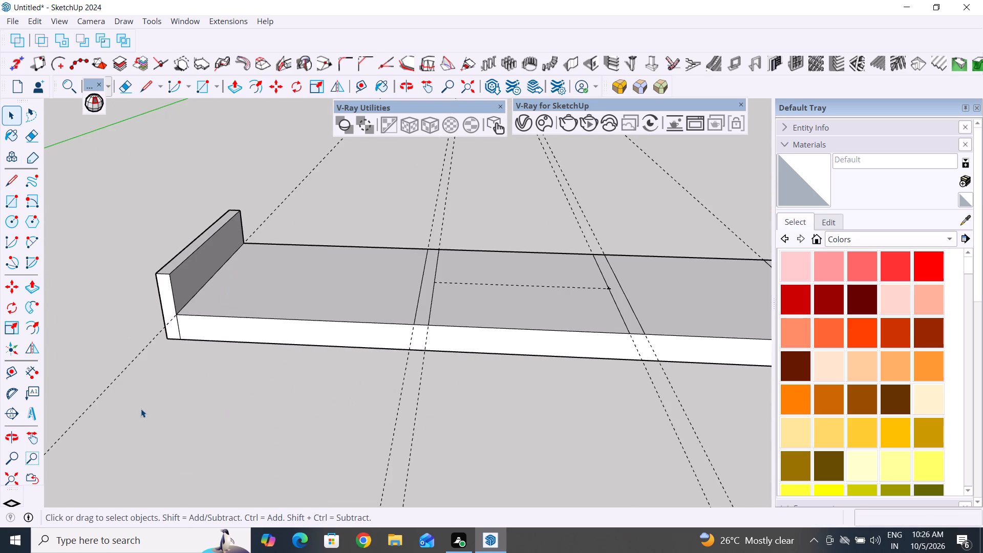
pyautogui.scroll(5, 158, 252)
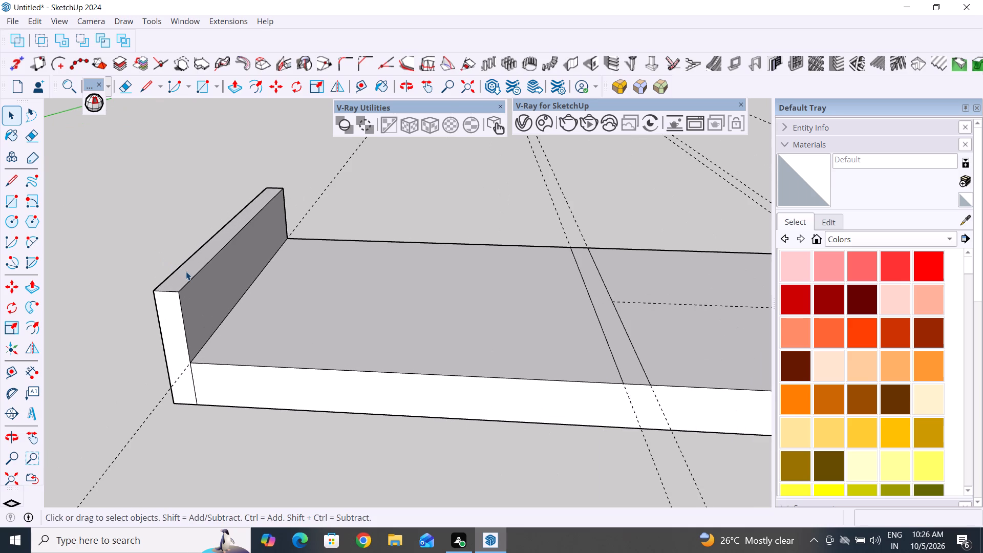
pyautogui.click(186, 271)
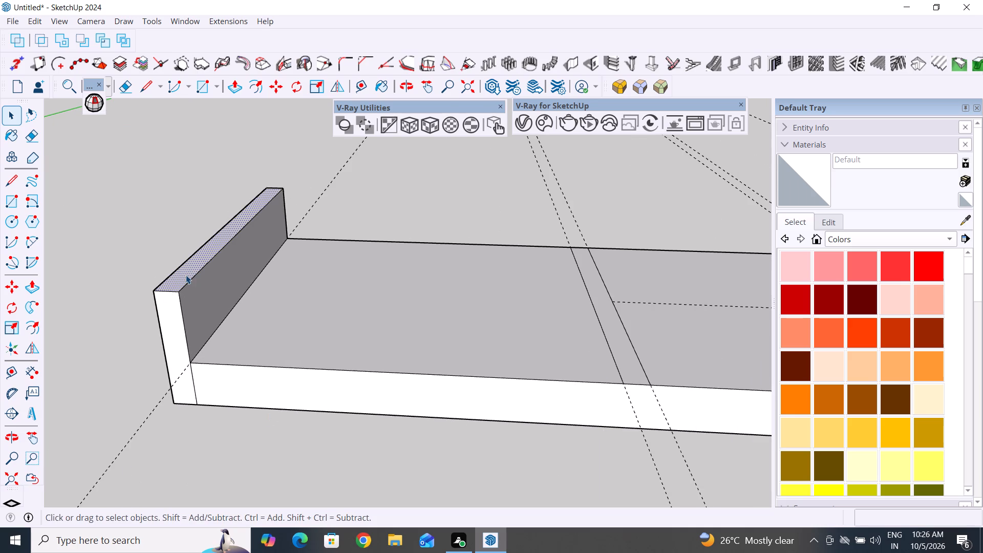
pyautogui.click(232, 93)
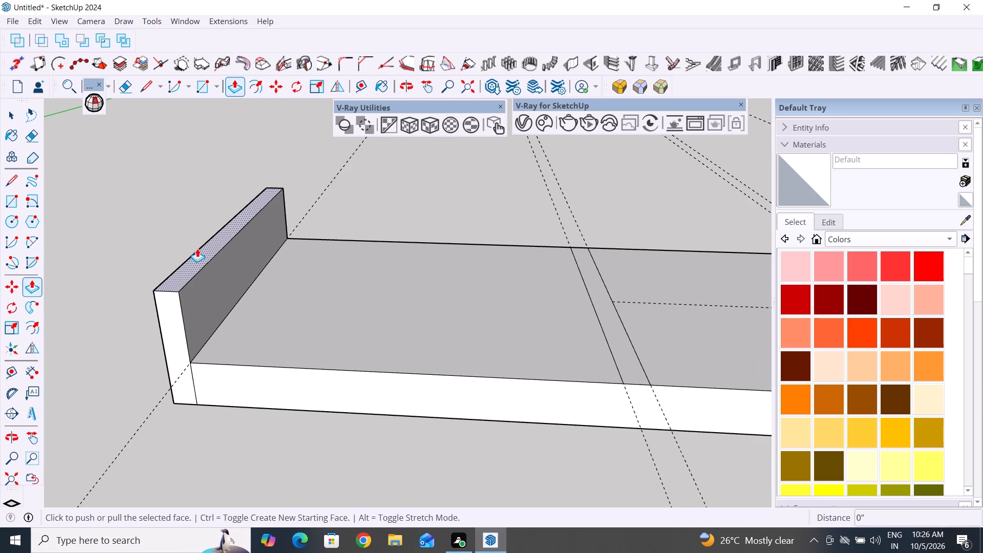
pyautogui.click(196, 261)
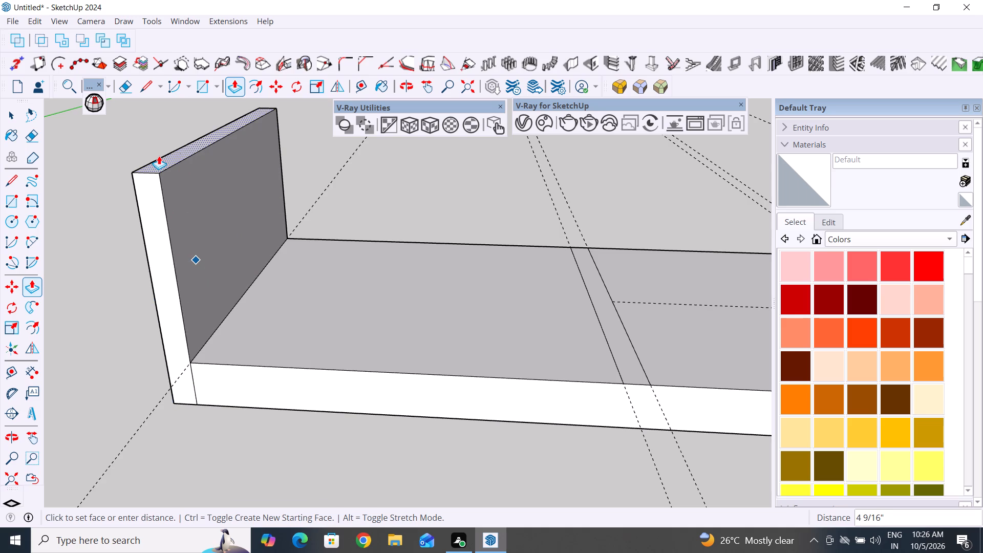
pyautogui.write("32'")
pyautogui.press('Return')
pyautogui.click(13, 110)
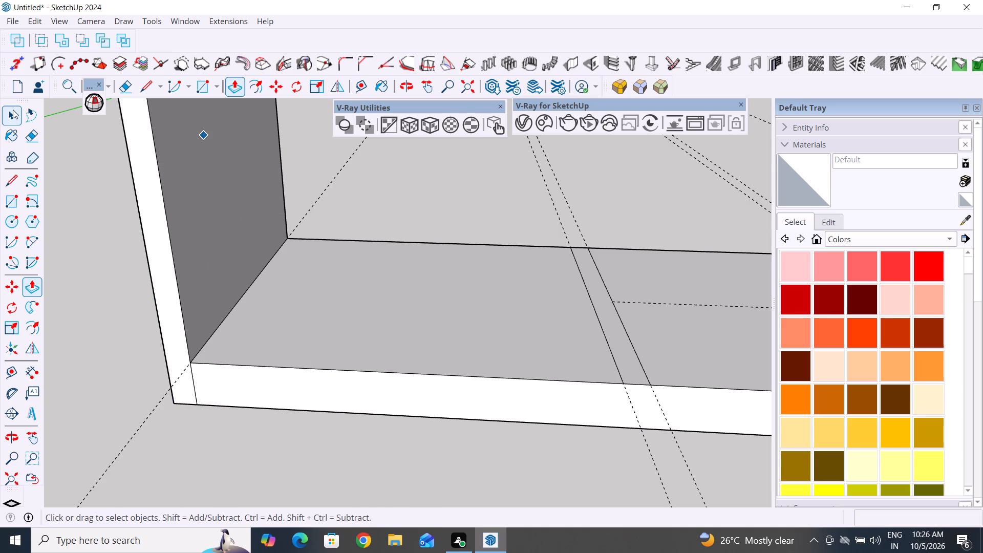
# Undo the 32' extrusion of the end panel.
pyautogui.tripleClick(162, 249)
pyautogui.click(162, 249)
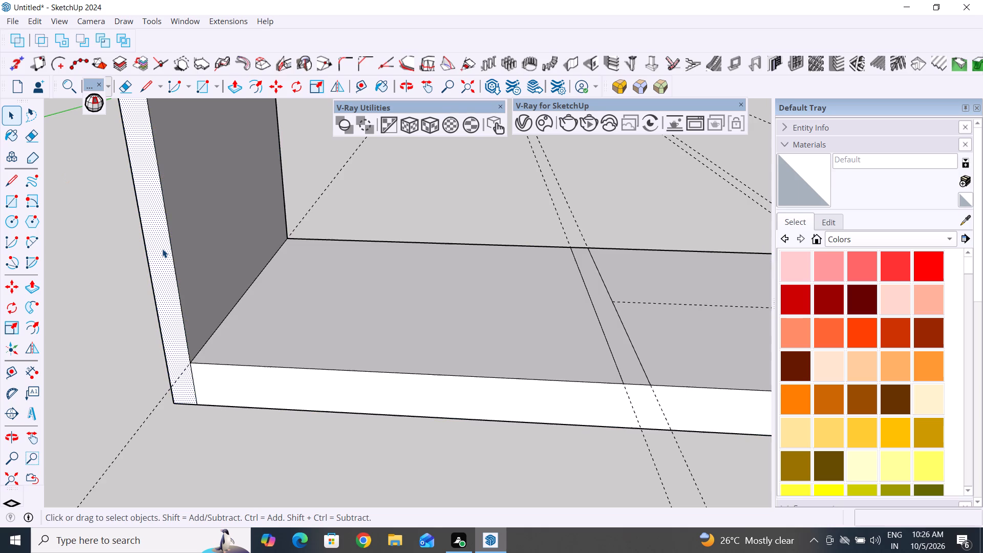
pyautogui.scroll(-11, 307, 301)
pyautogui.moveTo(334, 323); pyautogui.dragTo(455, 337, button='middle')
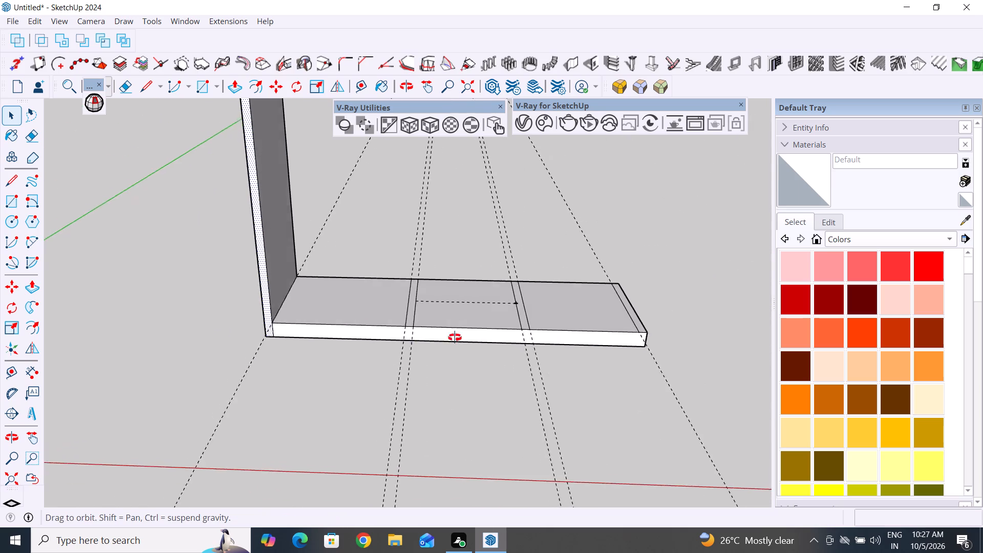
pyautogui.moveTo(455, 337); pyautogui.dragTo(260, 360, button='middle')
pyautogui.moveTo(389, 386); pyautogui.dragTo(298, 399, button='middle')
pyautogui.scroll(-4, 291, 376)
pyautogui.scroll(-4, 308, 251)
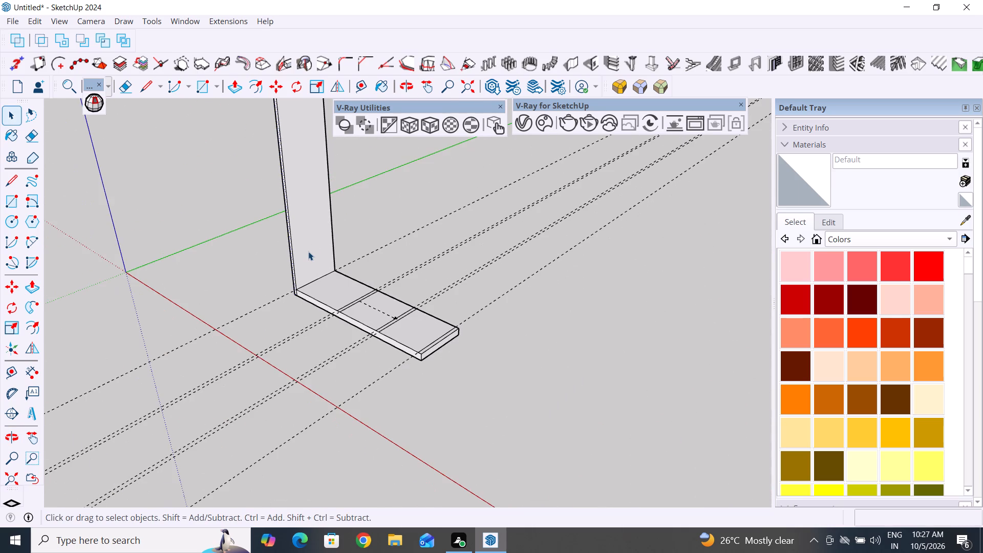
pyautogui.scroll(-10, 308, 251)
pyautogui.scroll(-17, 308, 251)
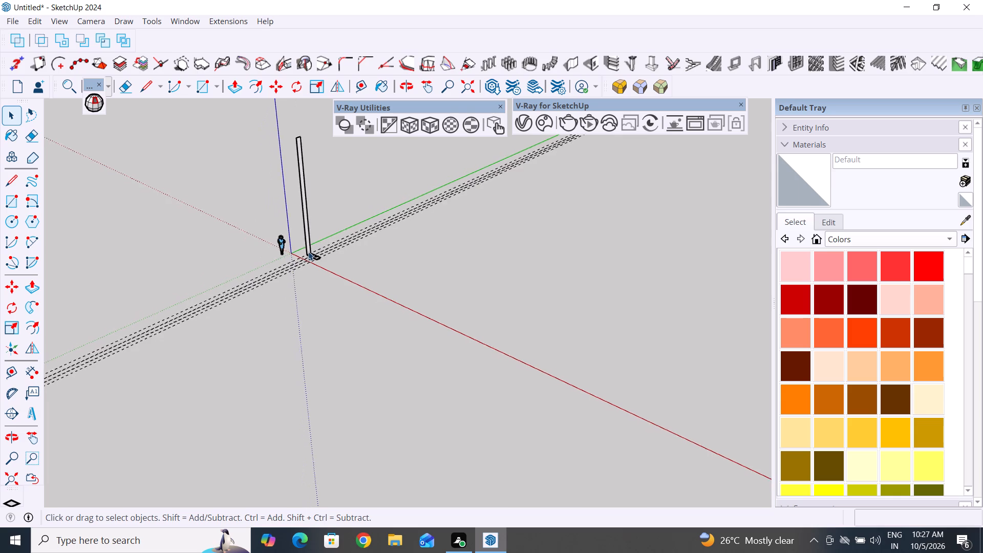
pyautogui.moveTo(296, 290); pyautogui.dragTo(409, 290, button='middle')
pyautogui.scroll(3, 308, 258)
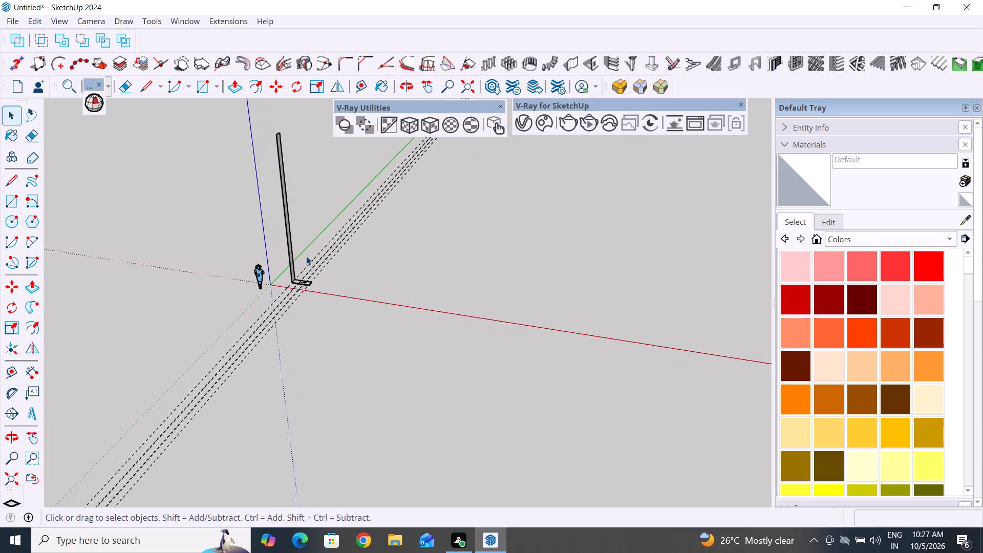
pyautogui.scroll(1, 306, 256)
pyautogui.hotkey('ctrl', 'z')
pyautogui.scroll(9, 270, 294)
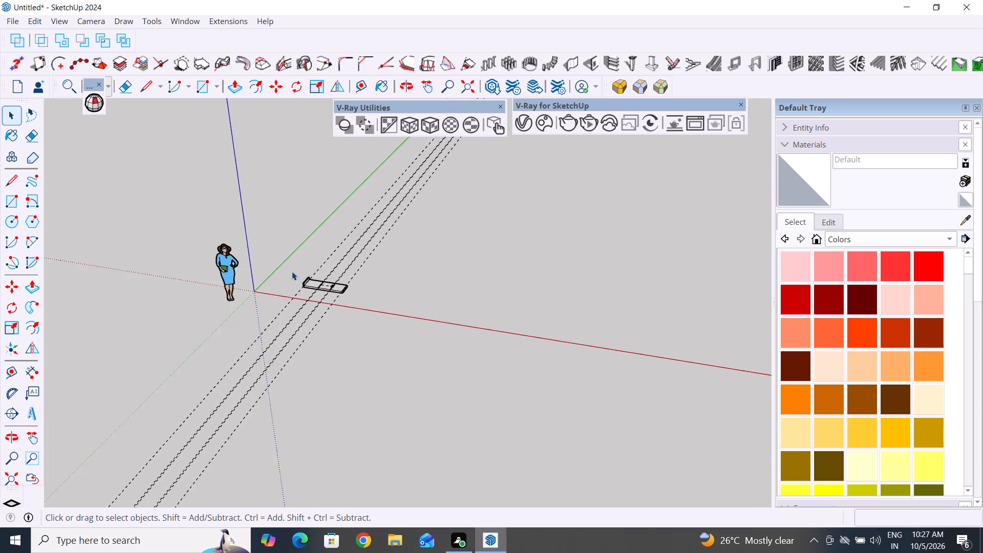
pyautogui.scroll(19, 292, 271)
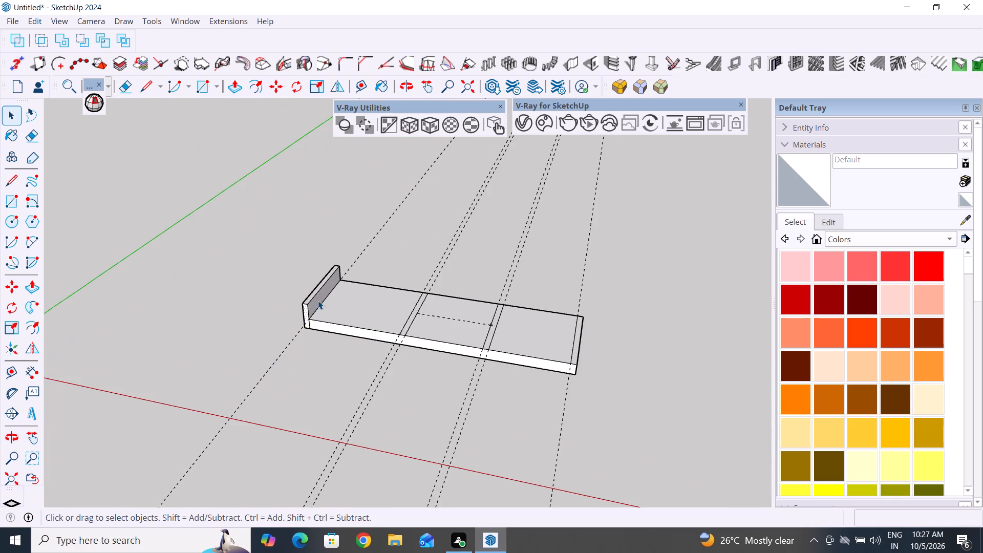
pyautogui.scroll(9, 316, 297)
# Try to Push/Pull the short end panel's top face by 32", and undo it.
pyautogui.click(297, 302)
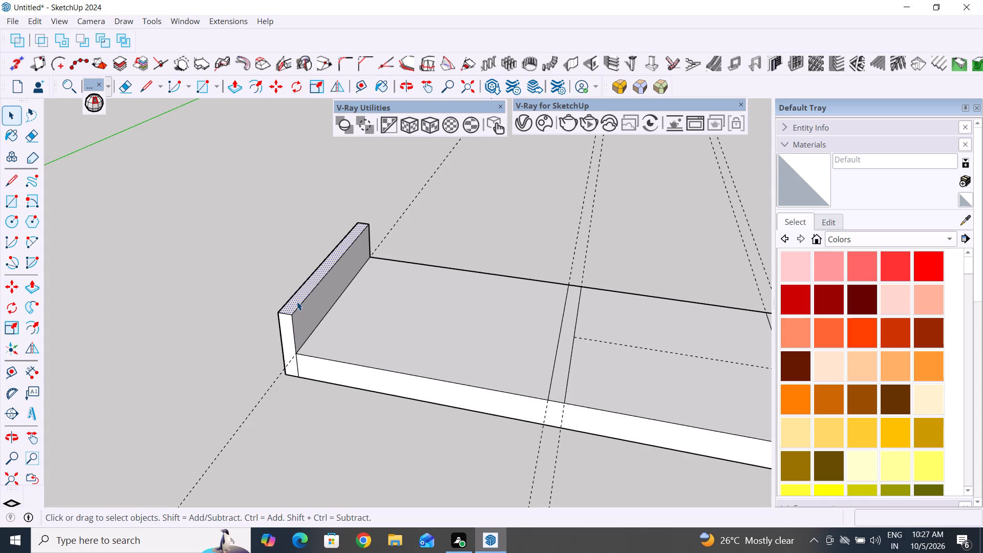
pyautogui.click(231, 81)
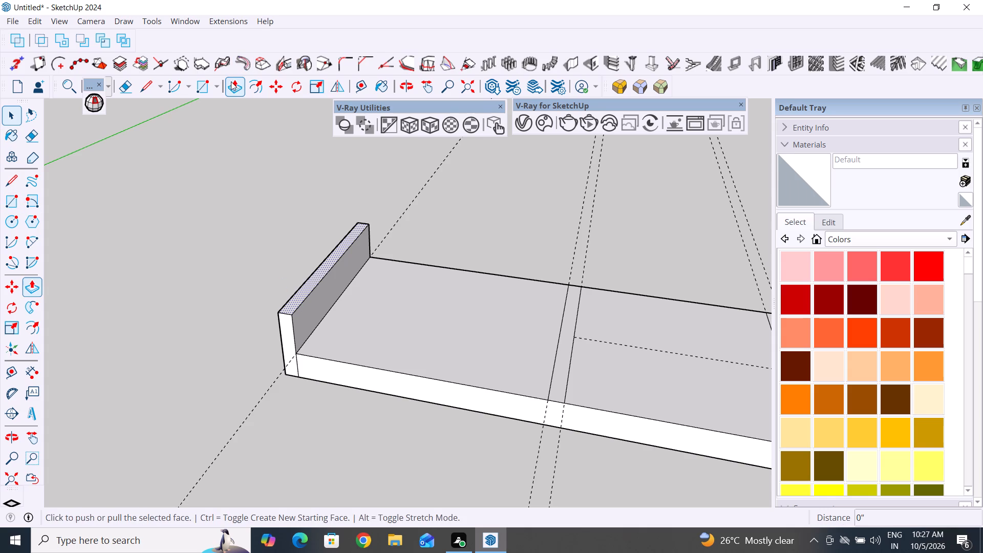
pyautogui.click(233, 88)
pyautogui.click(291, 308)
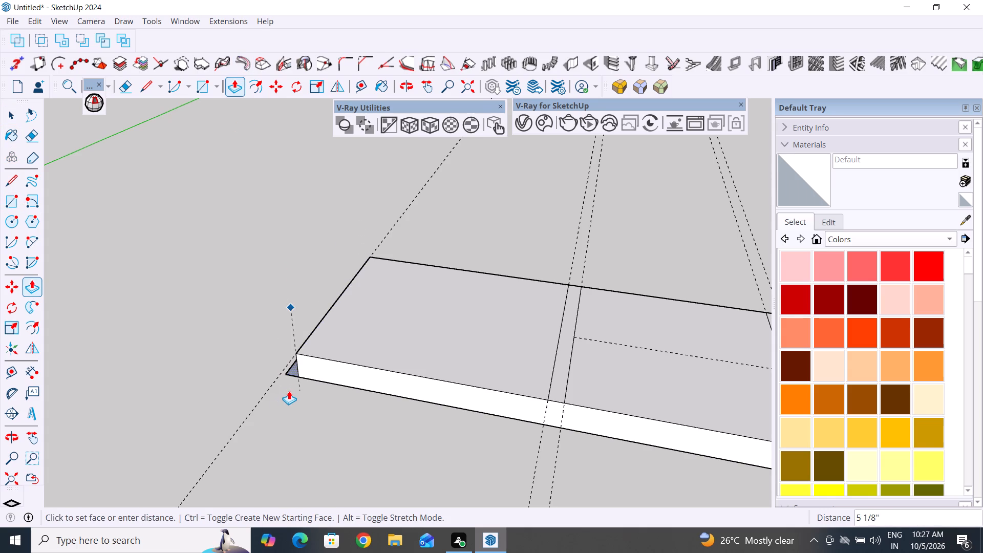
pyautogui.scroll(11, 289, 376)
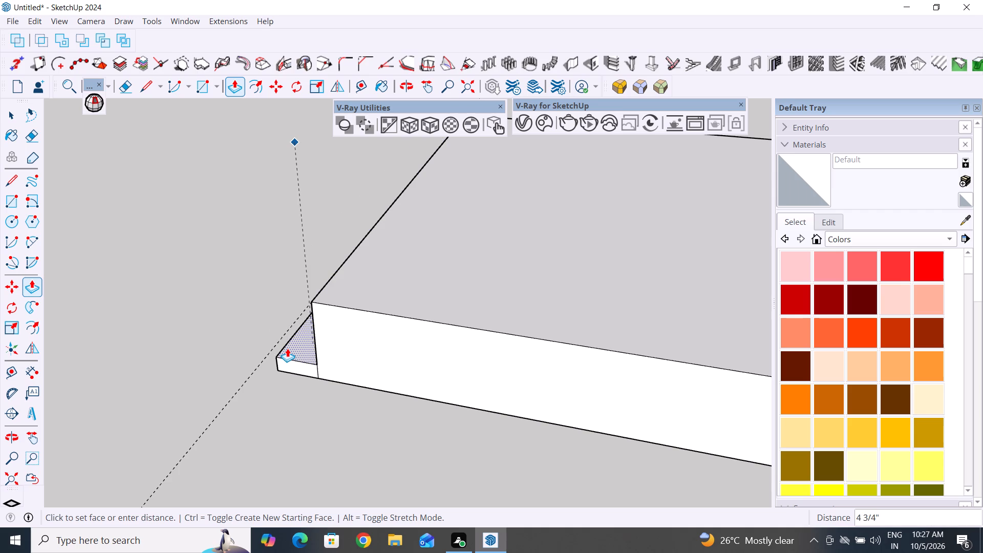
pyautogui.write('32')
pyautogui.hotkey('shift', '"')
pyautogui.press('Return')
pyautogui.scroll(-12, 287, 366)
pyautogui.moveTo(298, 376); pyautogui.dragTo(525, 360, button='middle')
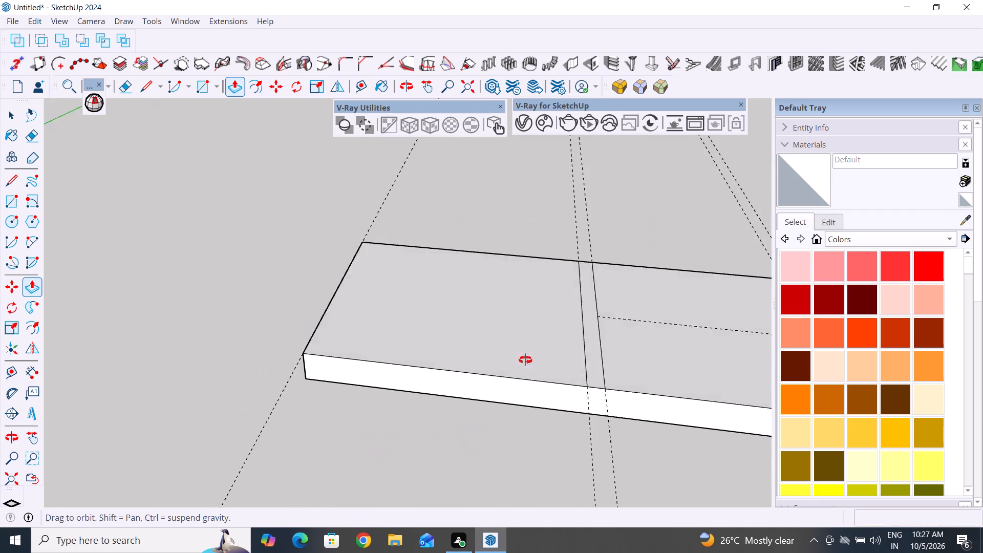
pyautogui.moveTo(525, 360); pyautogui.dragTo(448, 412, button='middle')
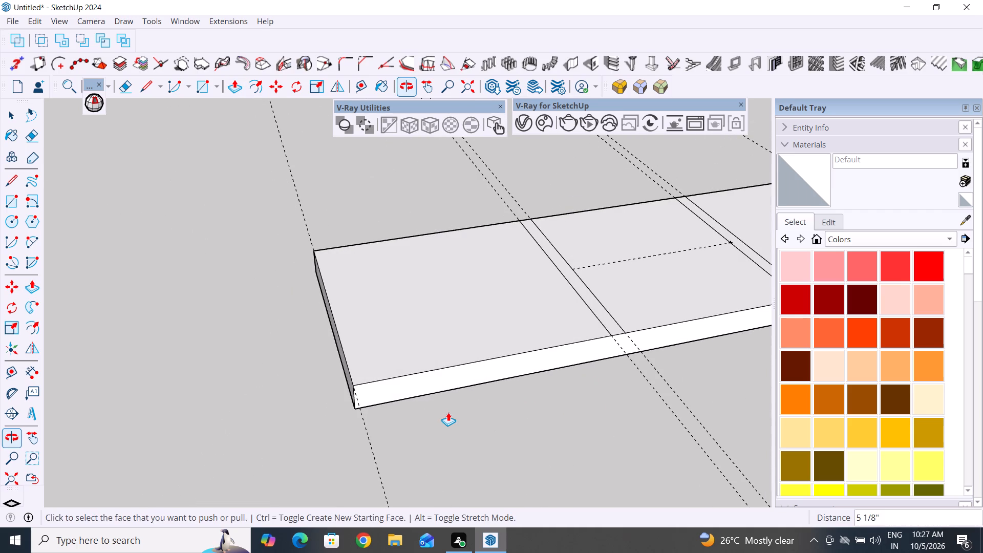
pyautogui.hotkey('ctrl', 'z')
# Push/Pull the short end panel's top face upward freehand by about 2' 6 5/8".
pyautogui.click(340, 334)
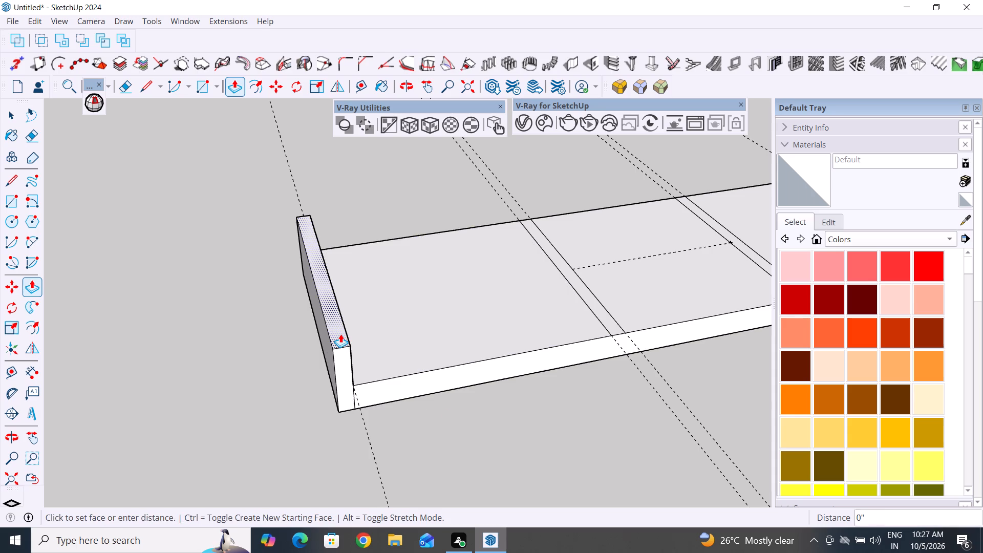
pyautogui.scroll(-10, 315, 353)
pyautogui.scroll(-4, 312, 211)
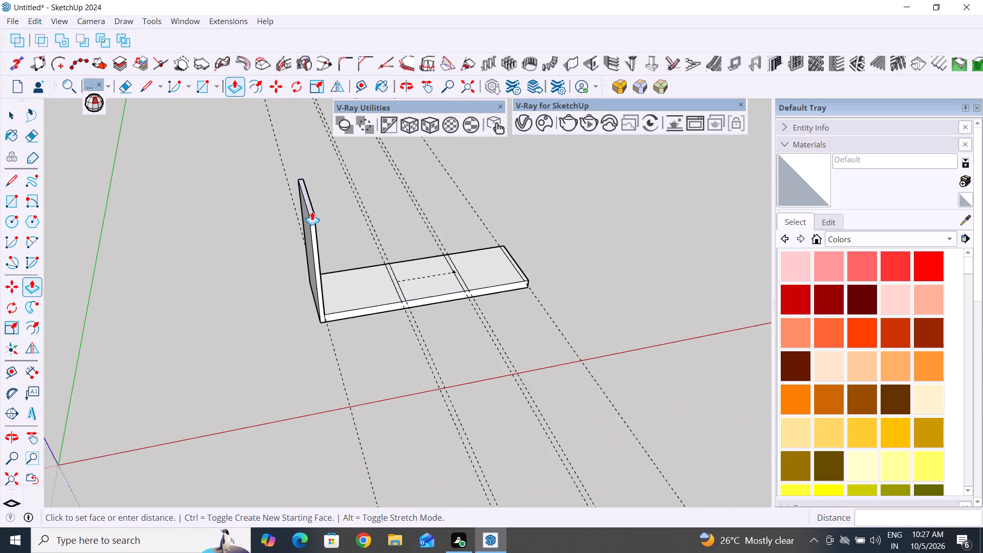
pyautogui.scroll(-6, 312, 211)
pyautogui.moveTo(307, 218); pyautogui.dragTo(142, 190, button='middle')
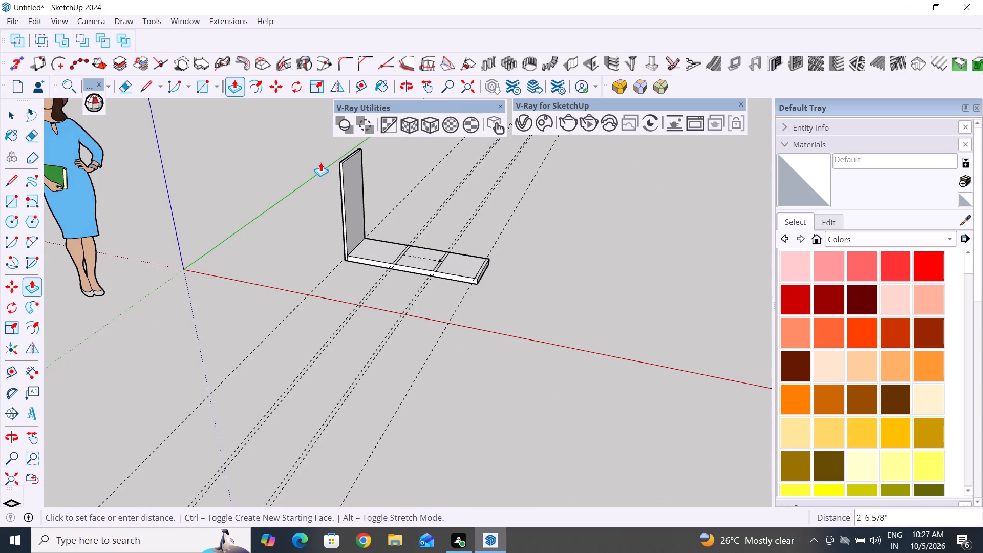
pyautogui.click(320, 162)
pyautogui.click(15, 112)
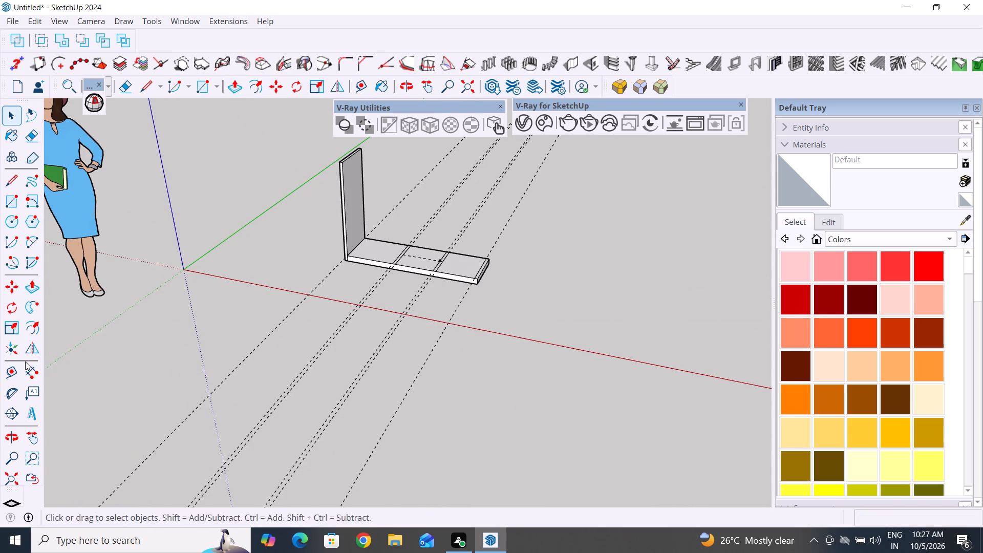
# Place a horizontal Tape Measure guide 2'8" above the bottom edge of the tall panel's outer face.
pyautogui.click(5, 376)
pyautogui.scroll(-5, 265, 364)
pyautogui.moveTo(289, 366); pyautogui.dragTo(480, 373, button='middle')
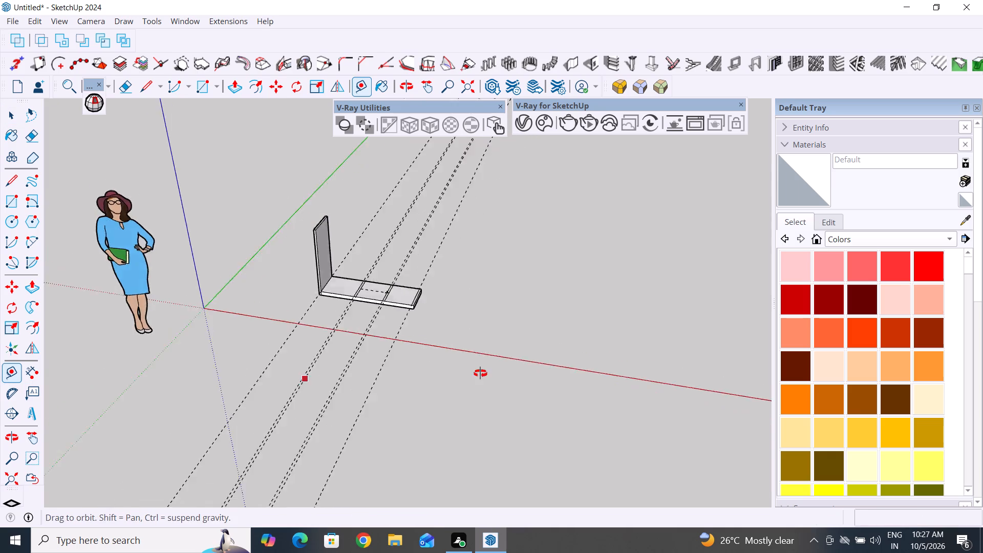
pyautogui.moveTo(480, 373); pyautogui.dragTo(612, 333, button='middle')
pyautogui.scroll(4, 380, 304)
pyautogui.moveTo(399, 333); pyautogui.dragTo(326, 309, button='middle')
pyautogui.scroll(2, 308, 306)
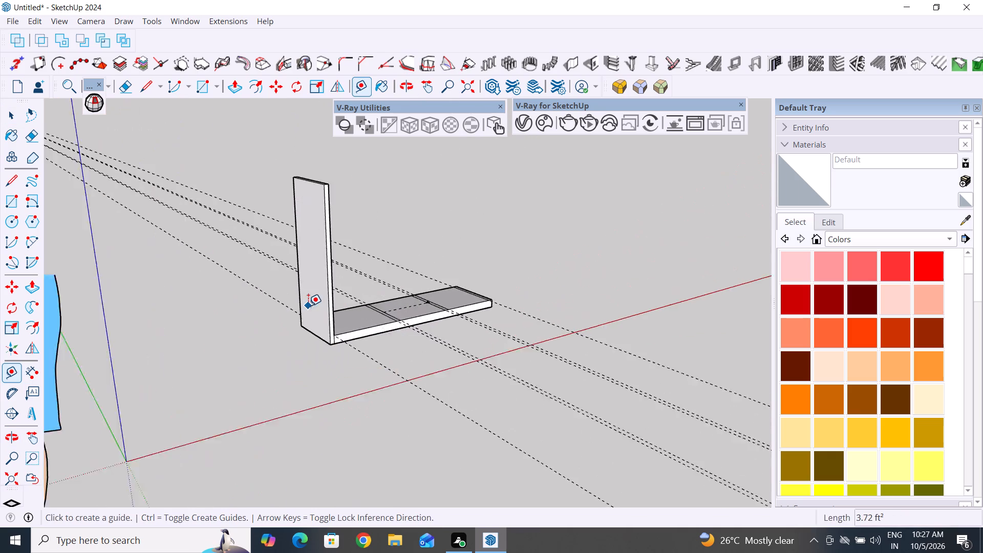
pyautogui.scroll(8, 308, 306)
pyautogui.click(331, 360)
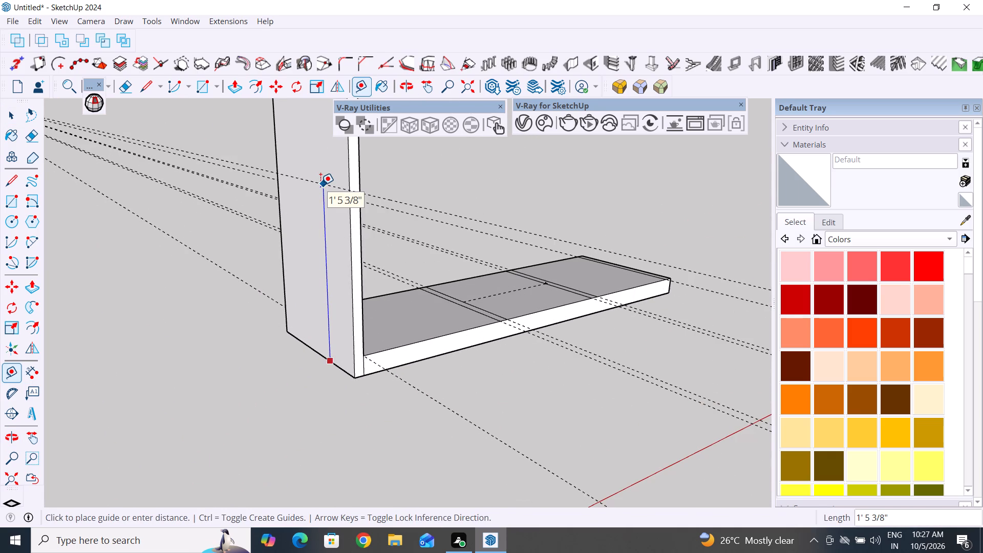
pyautogui.write('2\'8"')
pyautogui.press('Return')
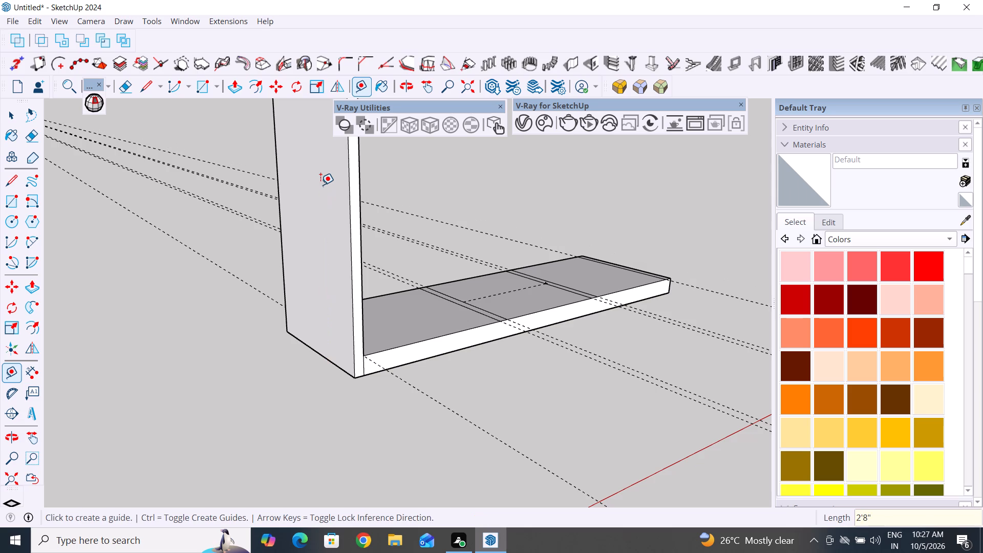
pyautogui.scroll(-13, 327, 202)
pyautogui.moveTo(354, 288); pyautogui.dragTo(289, 302, button='middle')
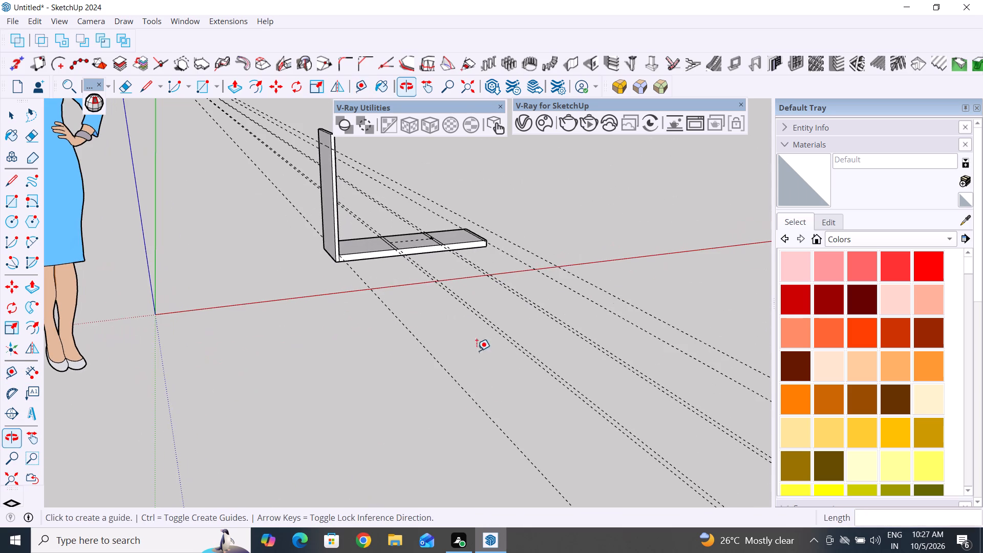
# Push/Pull the tall panel's top face down about 3 3/4" to the horizontal guide.
pyautogui.click(13, 116)
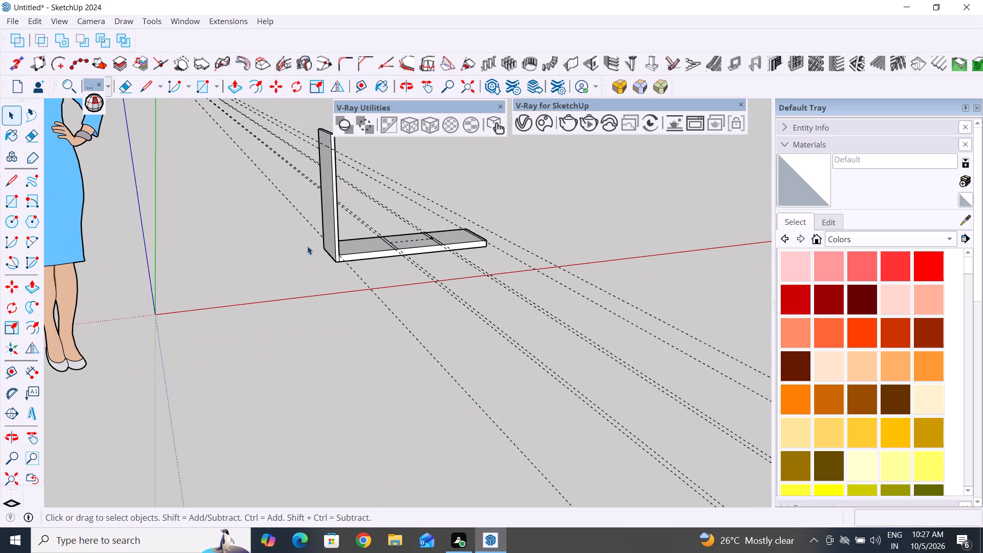
pyautogui.click(239, 86)
pyautogui.scroll(1, 331, 127)
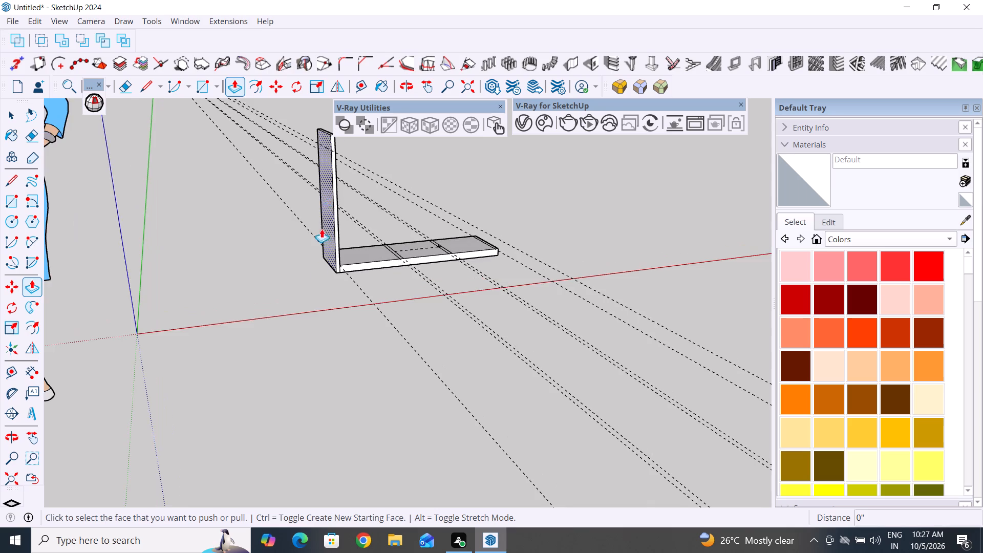
pyautogui.scroll(1, 318, 267)
pyautogui.scroll(-6, 320, 343)
pyautogui.scroll(14, 317, 172)
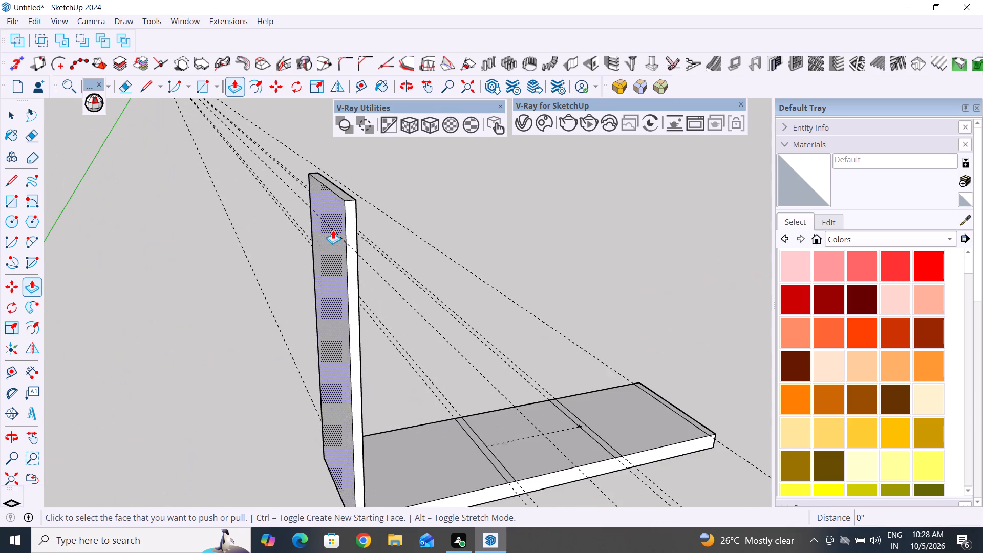
pyautogui.scroll(5, 347, 211)
pyautogui.moveTo(360, 228); pyautogui.dragTo(355, 244, button='middle')
pyautogui.click(332, 214)
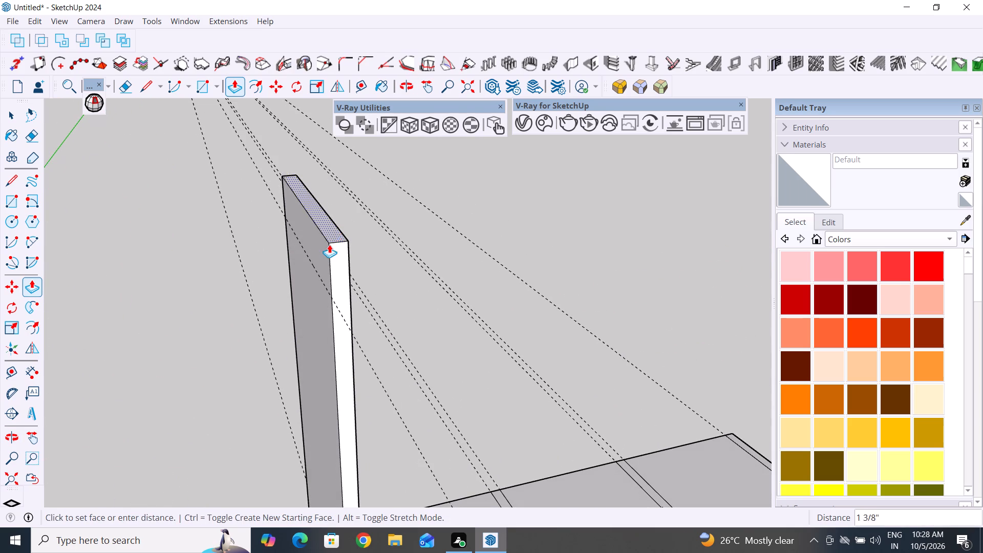
pyautogui.click(324, 286)
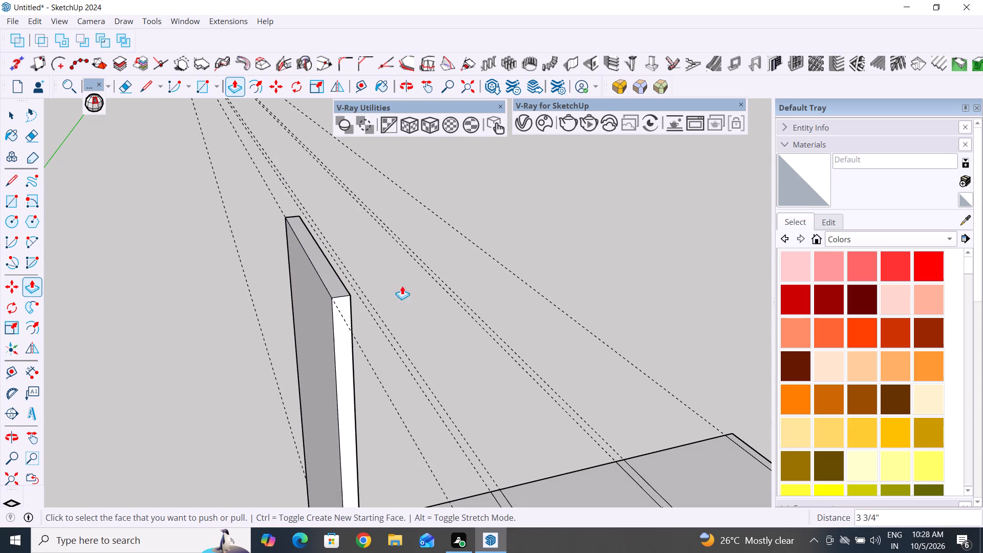
pyautogui.click(5, 128)
pyautogui.click(8, 116)
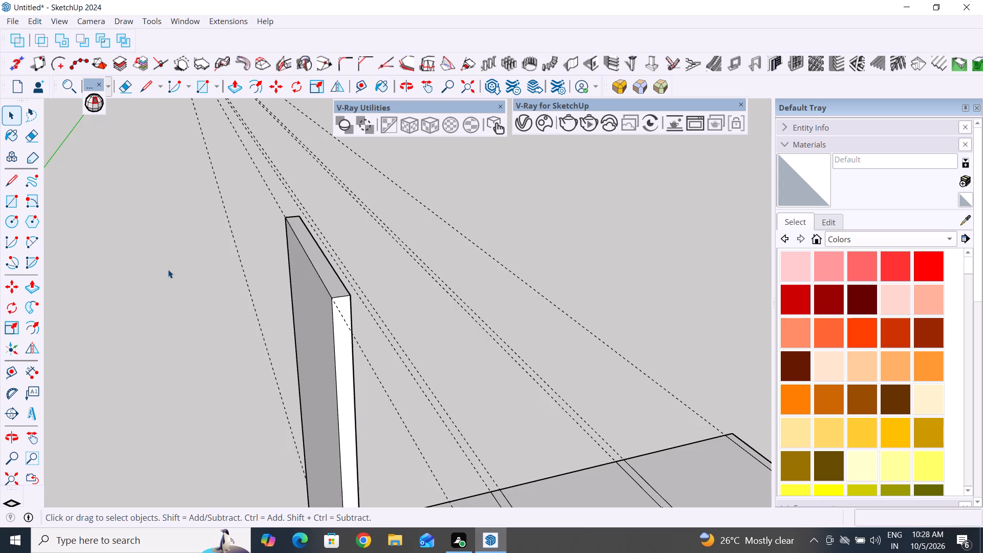
# Delete all the guides from the model.
pyautogui.scroll(-12, 168, 269)
pyautogui.click(35, 24)
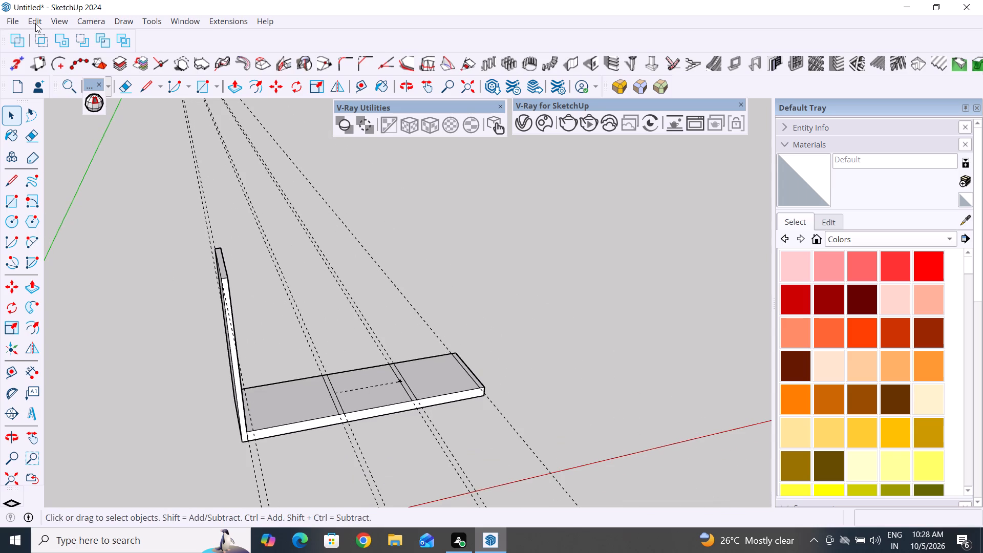
pyautogui.click(85, 149)
pyautogui.scroll(-6, 228, 272)
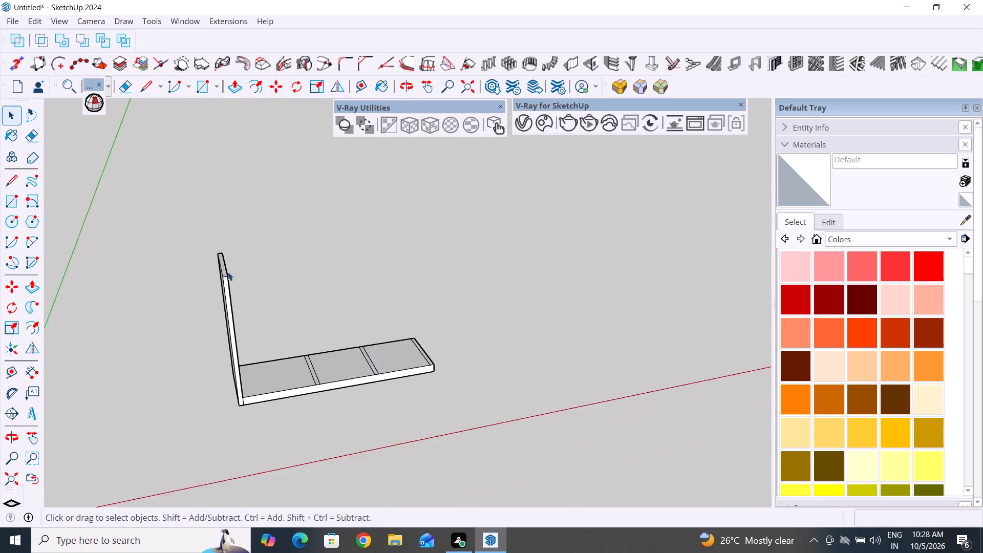
# Push/Pull the 1" strip on the base board nearest the tall end panel upward by 2'8".
pyautogui.moveTo(371, 362); pyautogui.dragTo(185, 357, button='middle')
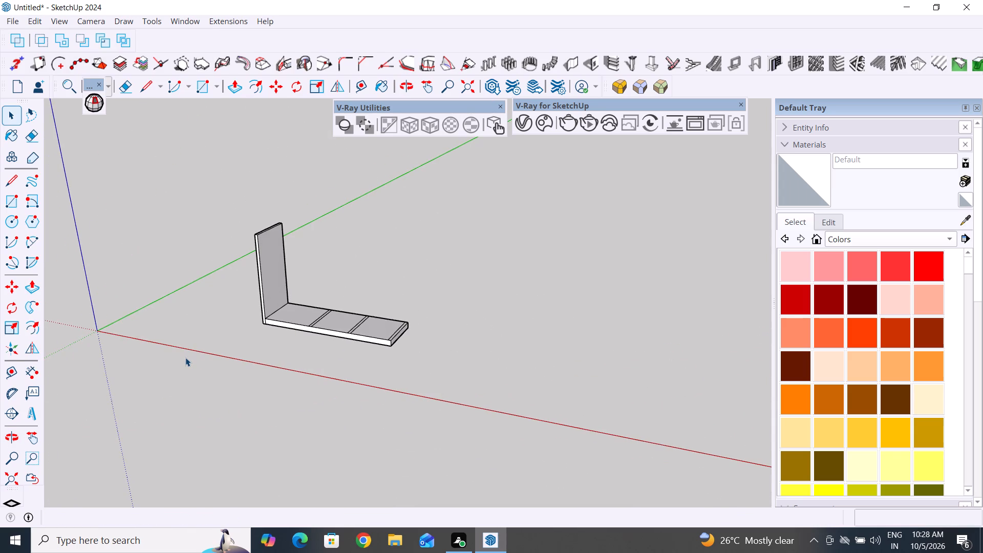
pyautogui.scroll(5, 277, 363)
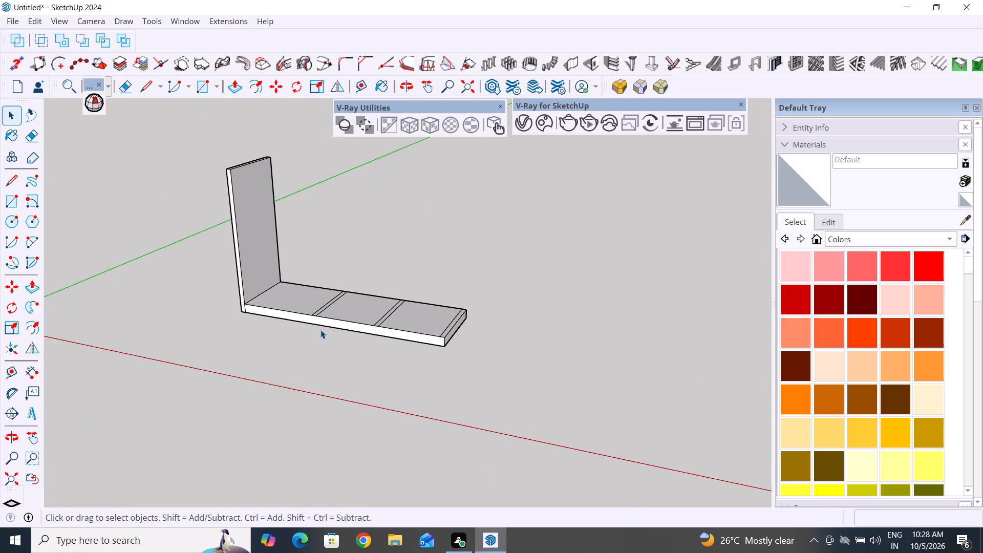
pyautogui.moveTo(421, 309); pyautogui.dragTo(537, 283, button='middle')
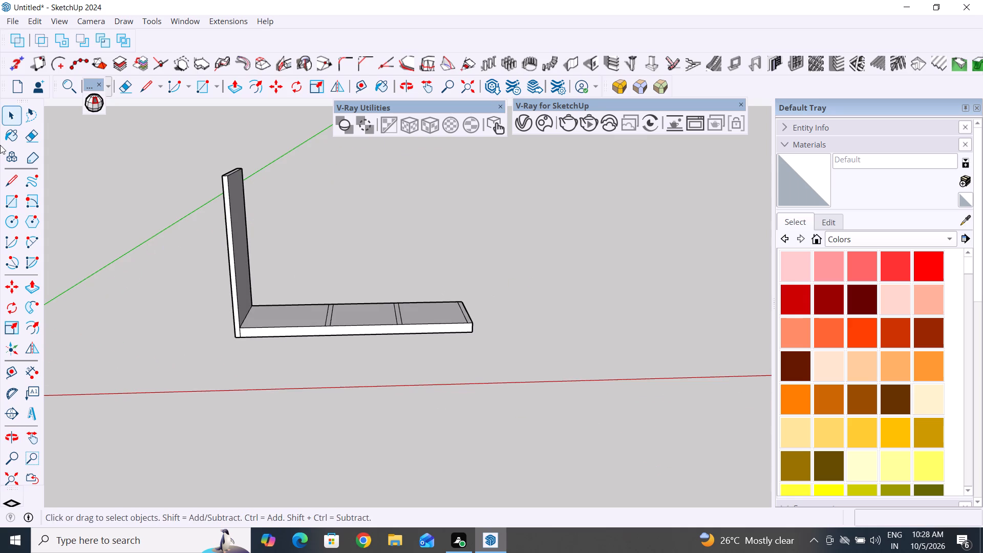
pyautogui.click(233, 84)
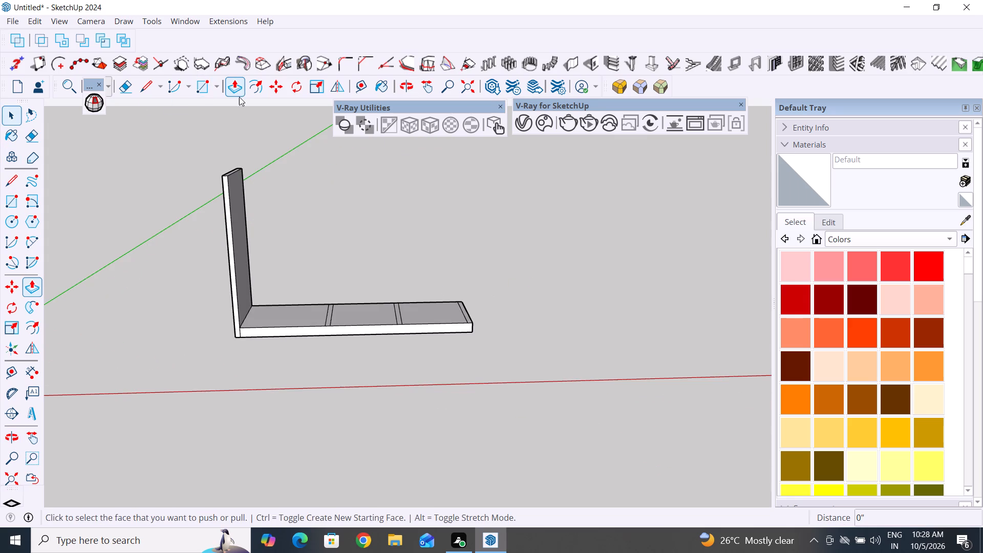
pyautogui.click(330, 319)
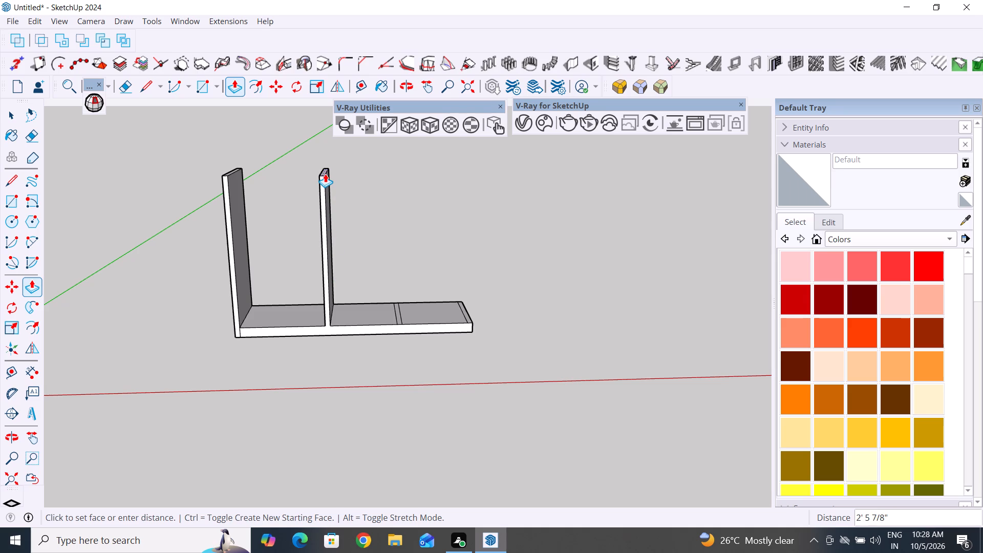
pyautogui.write('2\'8"')
pyautogui.press('Return')
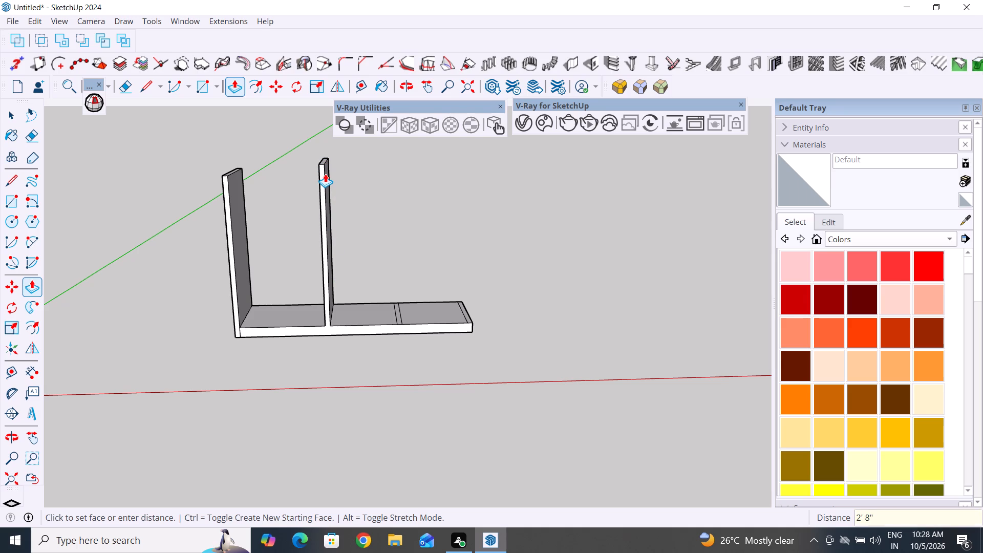
# Push/Pull the remaining intermediate 1" strip on the base board upward by 1'8".
pyautogui.scroll(5, 394, 315)
pyautogui.scroll(1, 424, 347)
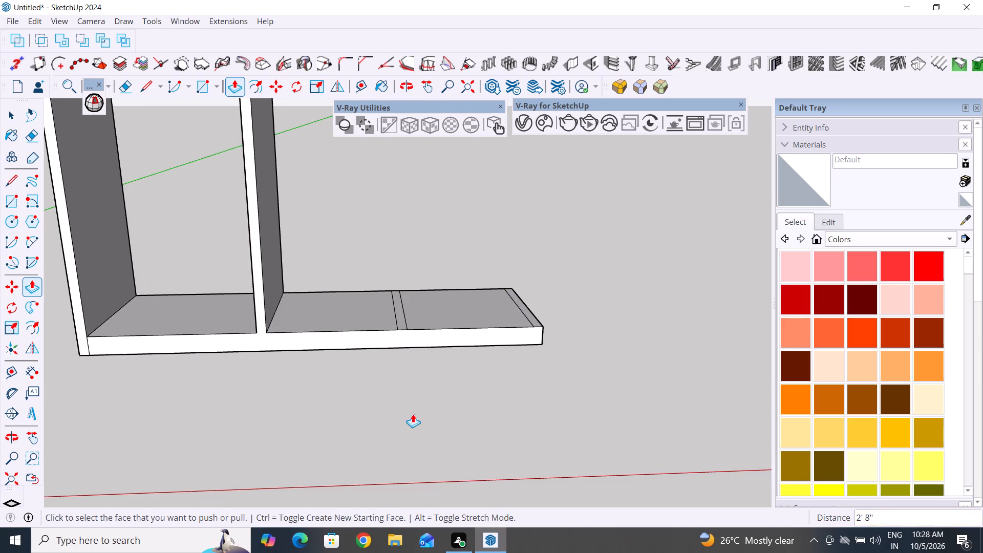
pyautogui.moveTo(411, 420); pyautogui.dragTo(410, 434, button='middle')
pyautogui.click(403, 321)
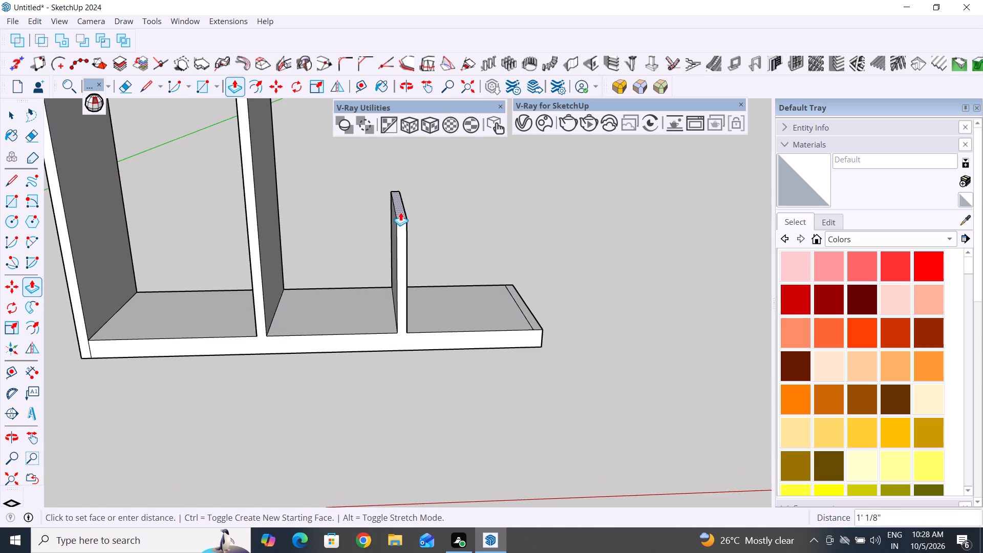
pyautogui.write('1\'8"')
pyautogui.press('Return')
# Push/Pull the 1" strip at the open end of the base board upward by the same 1'8", leaving nothing selected.
pyautogui.scroll(-5, 444, 337)
pyautogui.scroll(3, 540, 325)
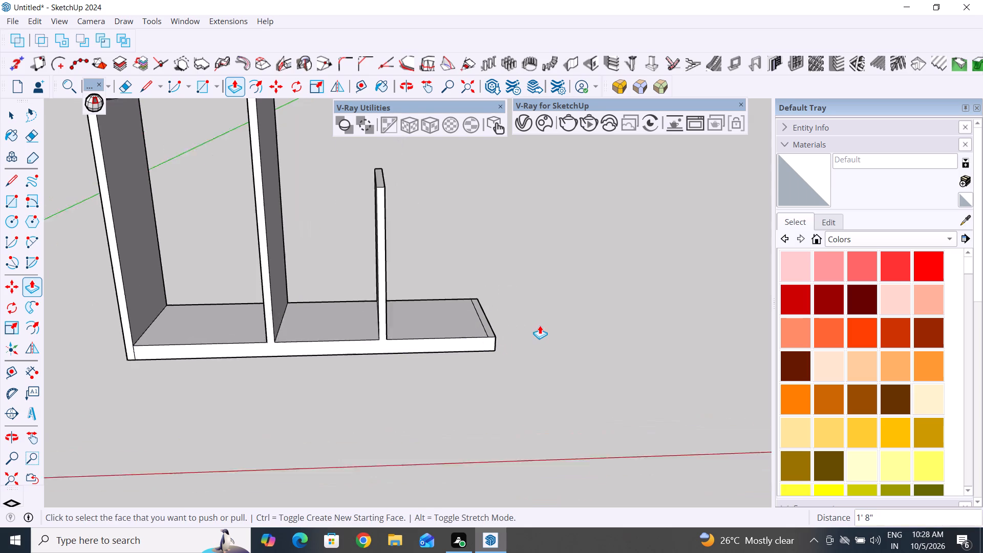
pyautogui.scroll(1, 540, 325)
pyautogui.scroll(4, 494, 324)
pyautogui.doubleClick(482, 332)
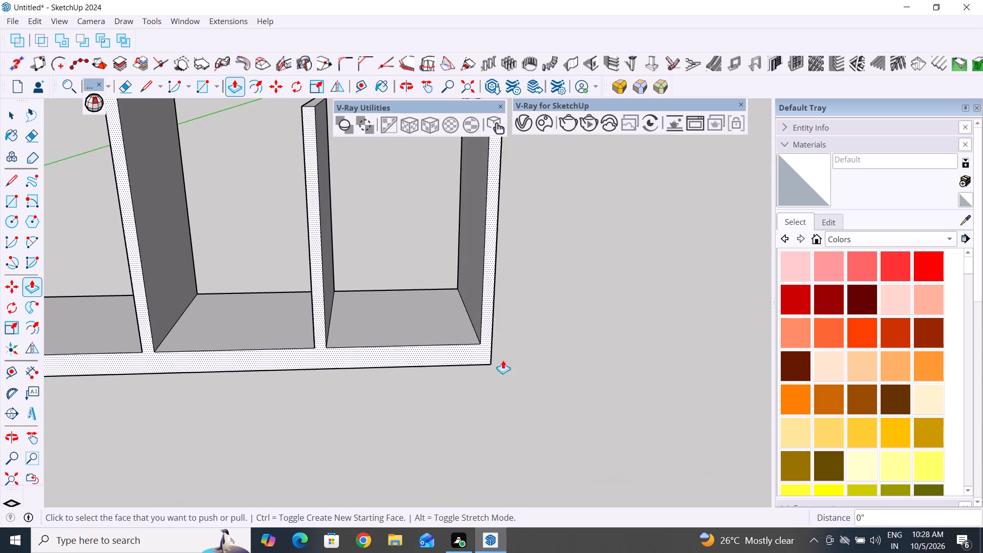
pyautogui.scroll(-11, 512, 398)
pyautogui.moveTo(578, 377); pyautogui.dragTo(528, 362, button='middle')
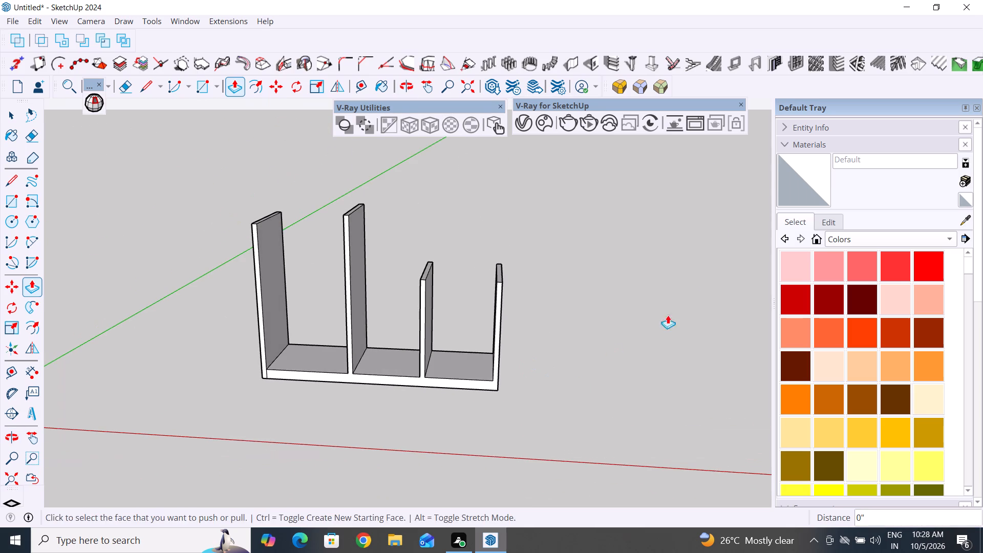
pyautogui.click(13, 121)
pyautogui.click(180, 207)
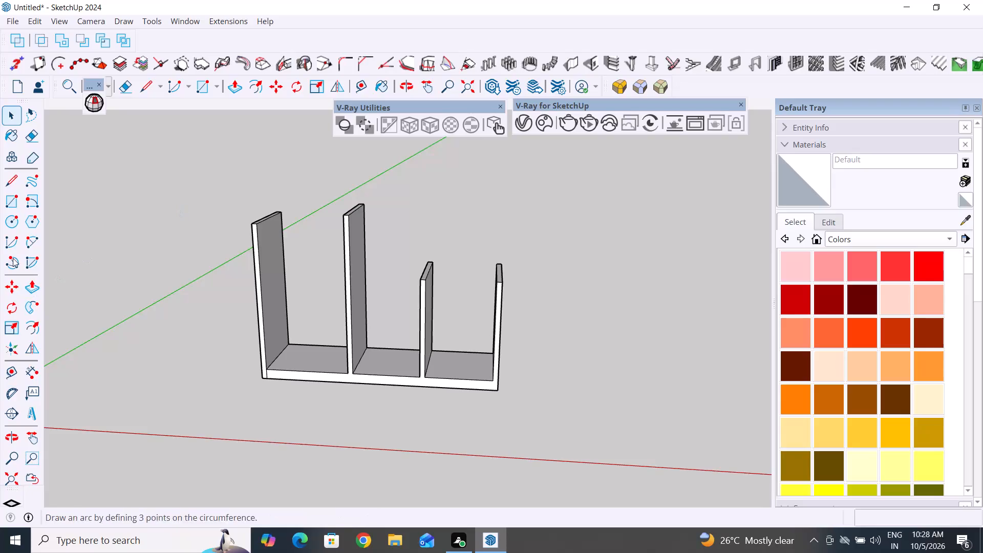
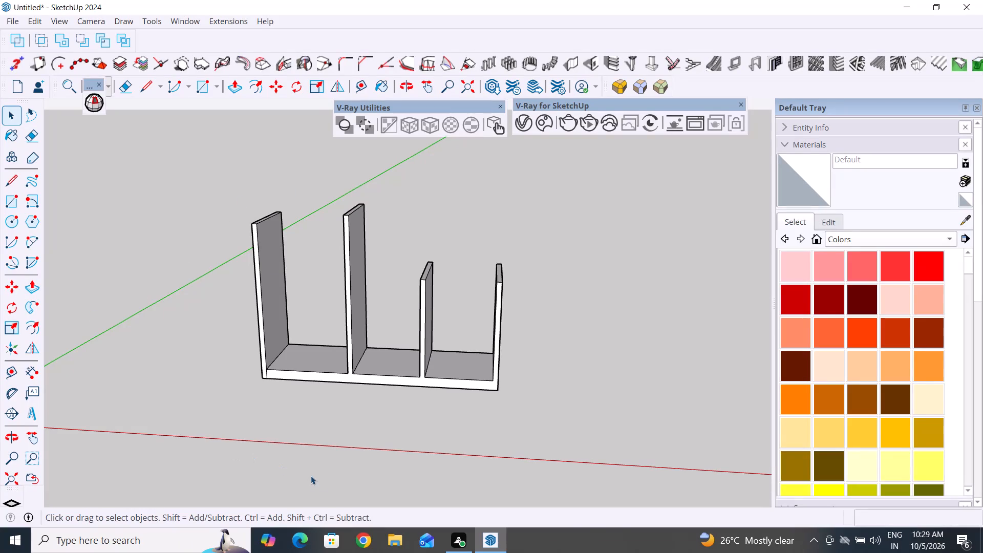
# Examine the four vertical panels and the base board of the rack from the front, ends and back.
pyautogui.scroll(-4, 312, 435)
pyautogui.moveTo(305, 450); pyautogui.dragTo(317, 450, button='middle')
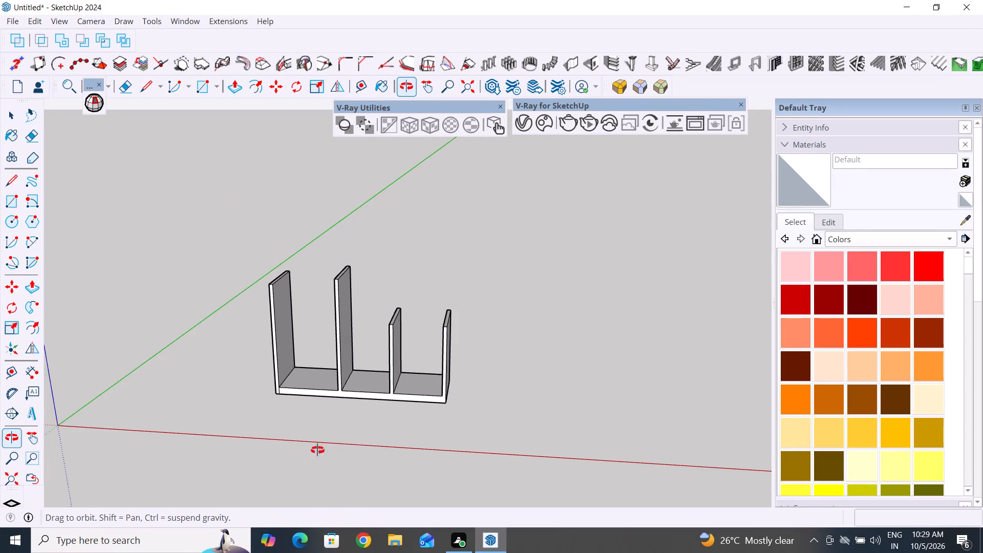
pyautogui.moveTo(317, 450); pyautogui.dragTo(377, 439, button='middle')
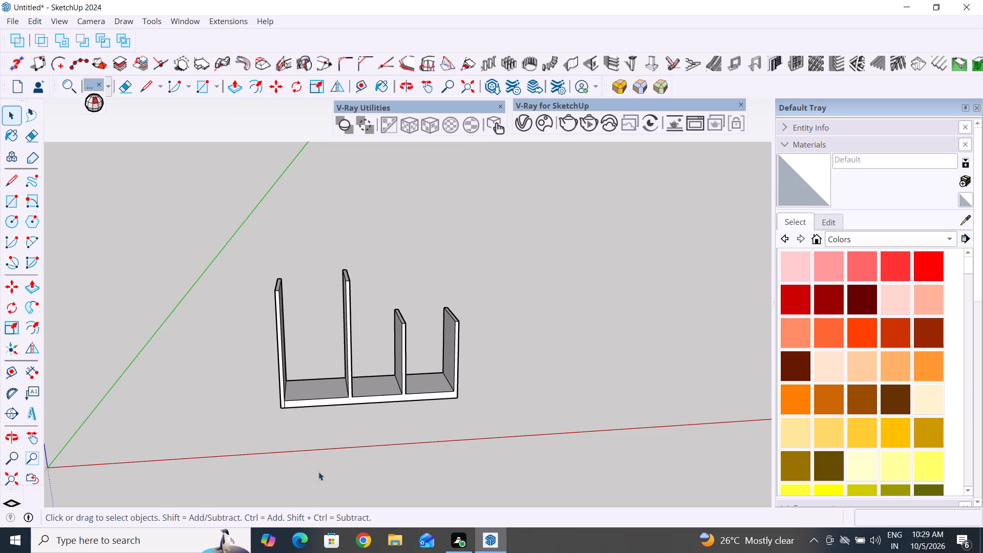
pyautogui.moveTo(488, 397); pyautogui.dragTo(438, 452, button='middle')
pyautogui.scroll(2, 291, 376)
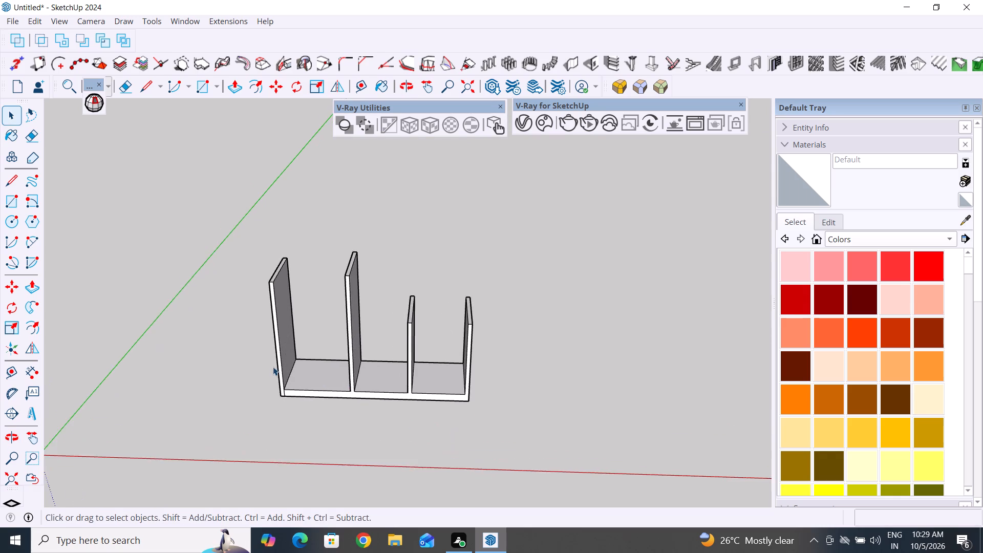
pyautogui.scroll(2, 273, 367)
pyautogui.moveTo(464, 412); pyautogui.dragTo(459, 376, button='middle')
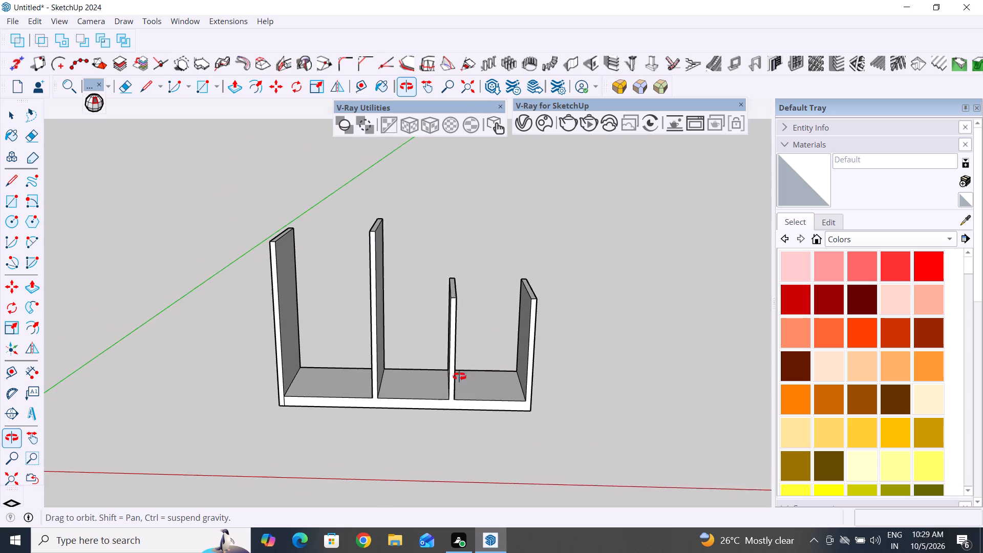
pyautogui.moveTo(459, 376); pyautogui.dragTo(459, 377, button='middle')
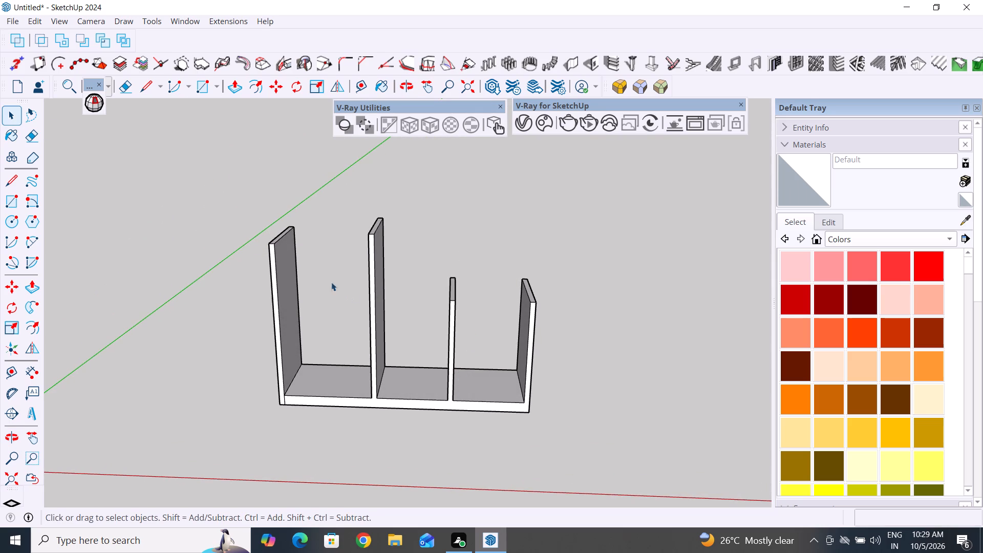
pyautogui.scroll(4, 297, 222)
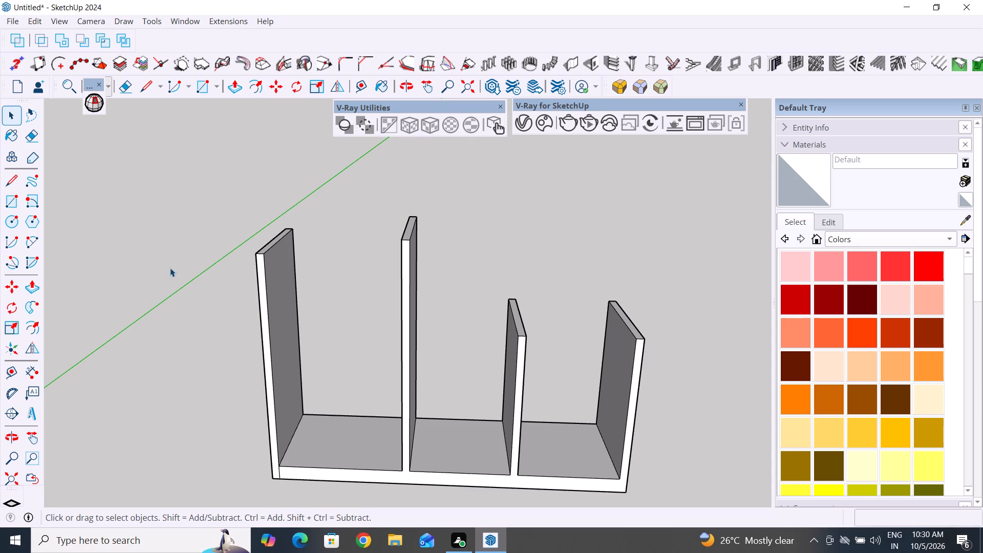
pyautogui.moveTo(310, 342); pyautogui.dragTo(701, 391, button='middle')
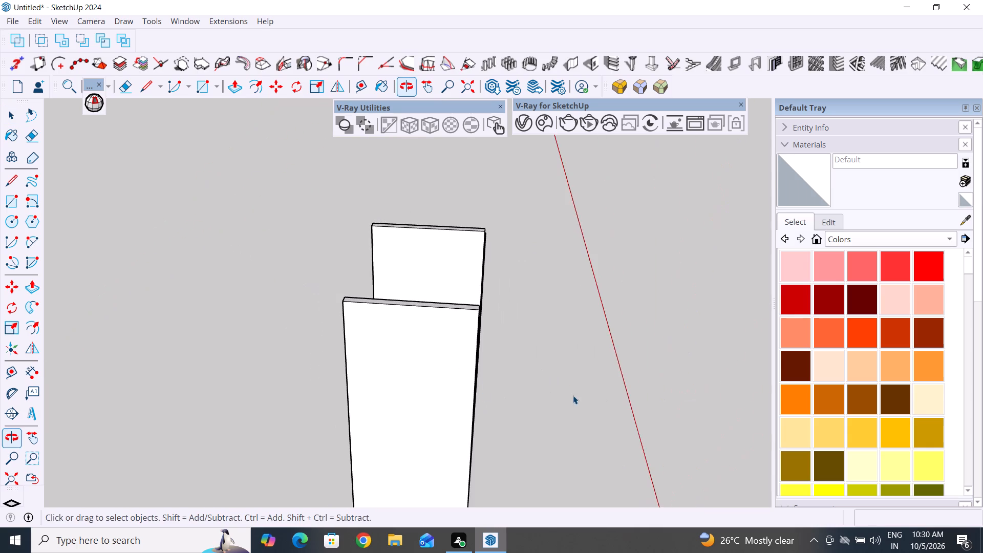
pyautogui.scroll(-4, 511, 261)
pyautogui.moveTo(514, 264); pyautogui.dragTo(701, 377, button='middle')
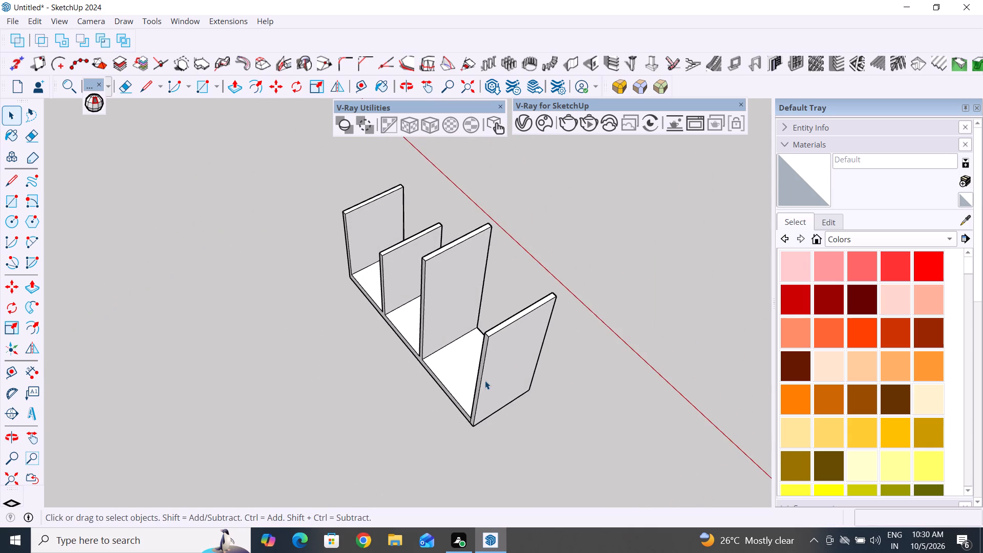
pyautogui.moveTo(488, 380); pyautogui.dragTo(644, 294, button='middle')
pyautogui.moveTo(486, 383); pyautogui.dragTo(76, 325, button='middle')
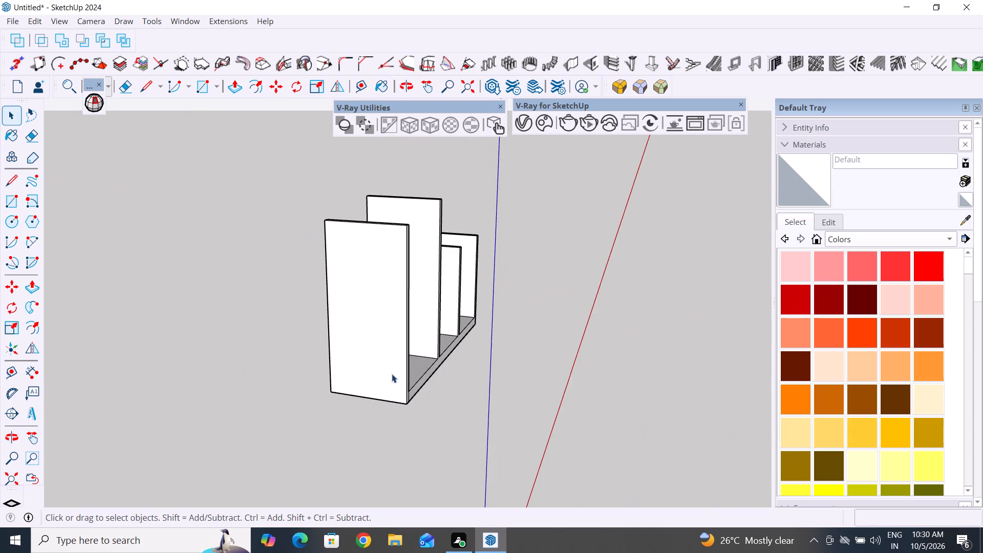
pyautogui.moveTo(384, 376); pyautogui.dragTo(182, 372, button='middle')
pyautogui.moveTo(482, 372); pyautogui.dragTo(227, 372, button='middle')
pyautogui.scroll(3, 531, 329)
pyautogui.moveTo(590, 379); pyautogui.dragTo(400, 428, button='middle')
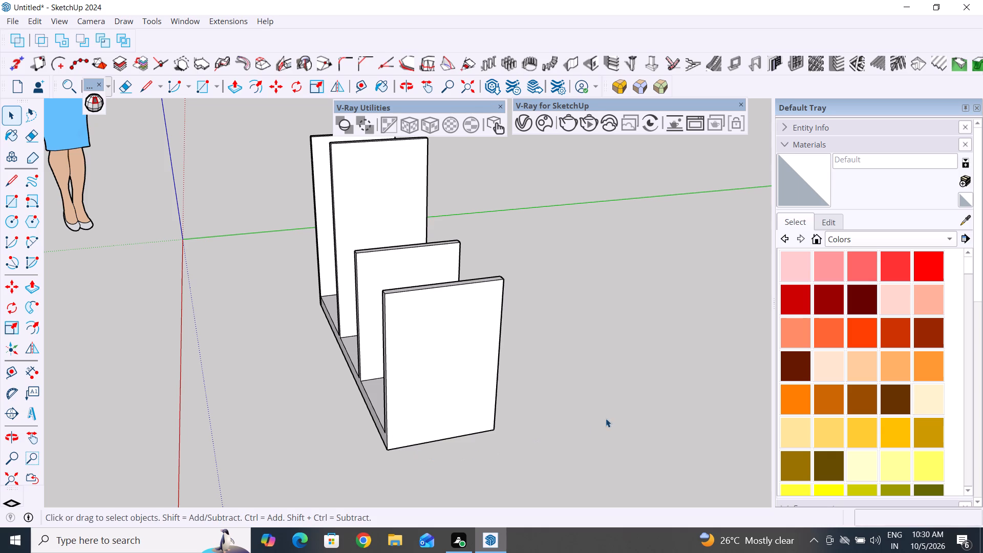
pyautogui.moveTo(606, 418); pyautogui.dragTo(349, 458, button='middle')
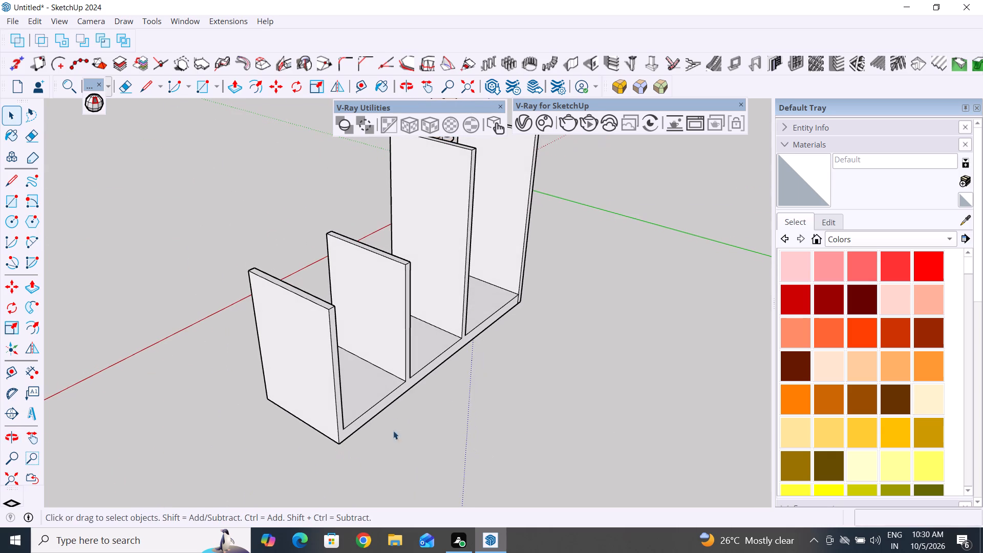
pyautogui.scroll(-4, 539, 387)
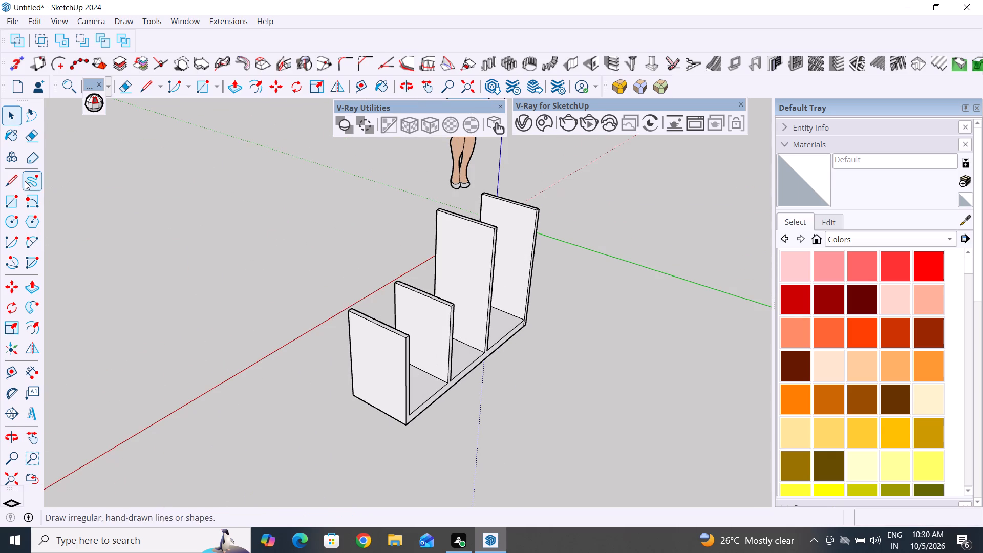
# Draw a 1'5" x 2'6" rectangle closing the back of the bay between the two tall panels.
pyautogui.click(9, 204)
pyautogui.scroll(1, 503, 359)
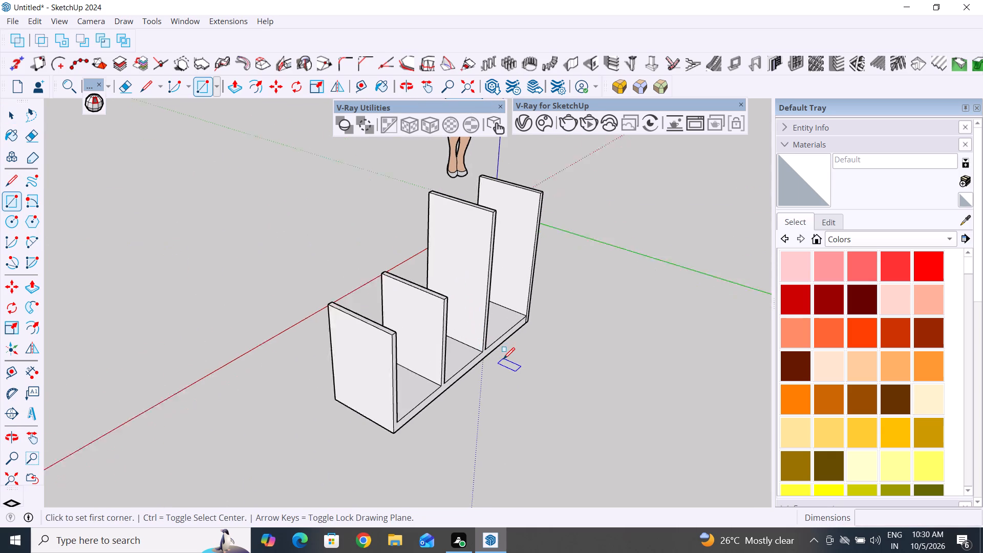
pyautogui.scroll(3, 503, 359)
pyautogui.scroll(-4, 503, 387)
pyautogui.scroll(4, 544, 206)
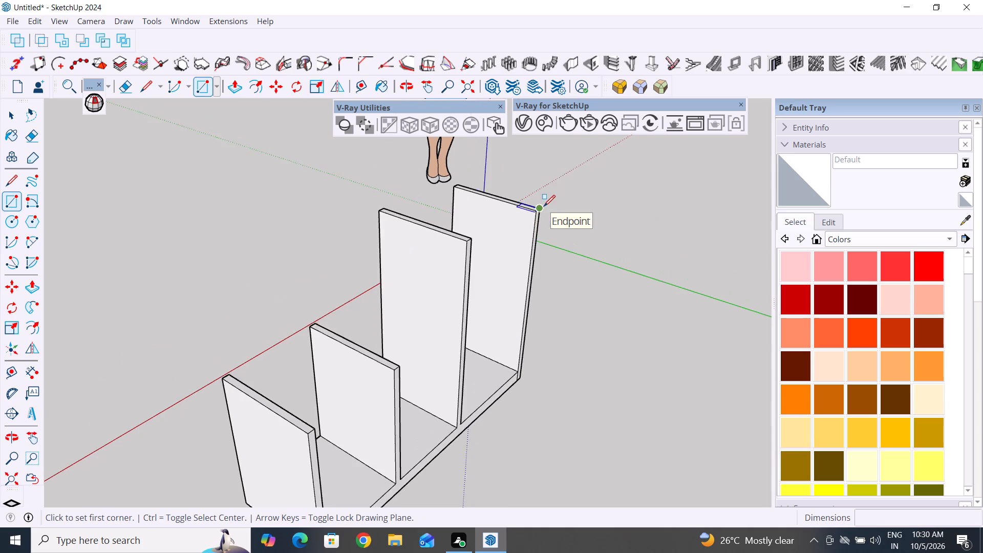
pyautogui.scroll(2, 544, 206)
pyautogui.click(530, 216)
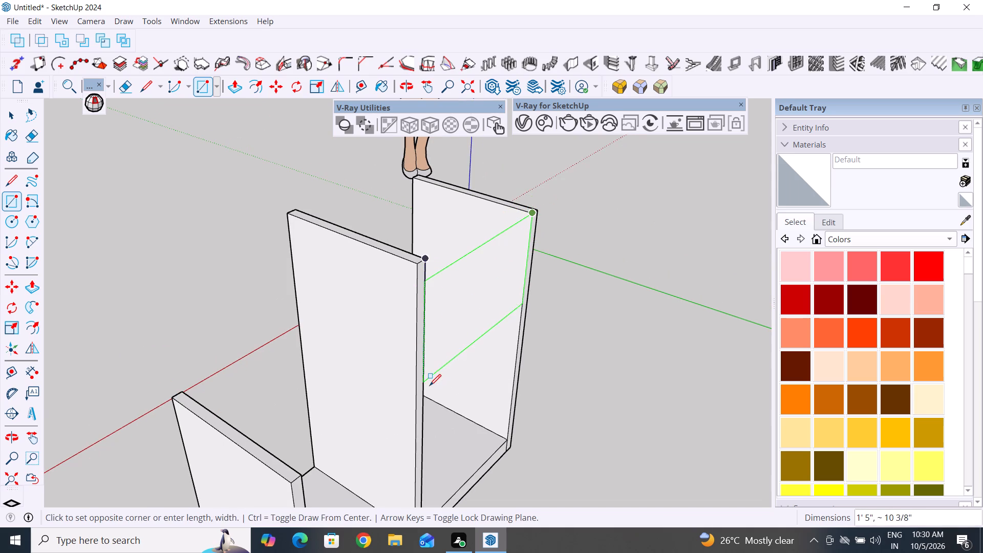
pyautogui.scroll(-4, 430, 377)
pyautogui.moveTo(424, 378); pyautogui.dragTo(288, 313, button='middle')
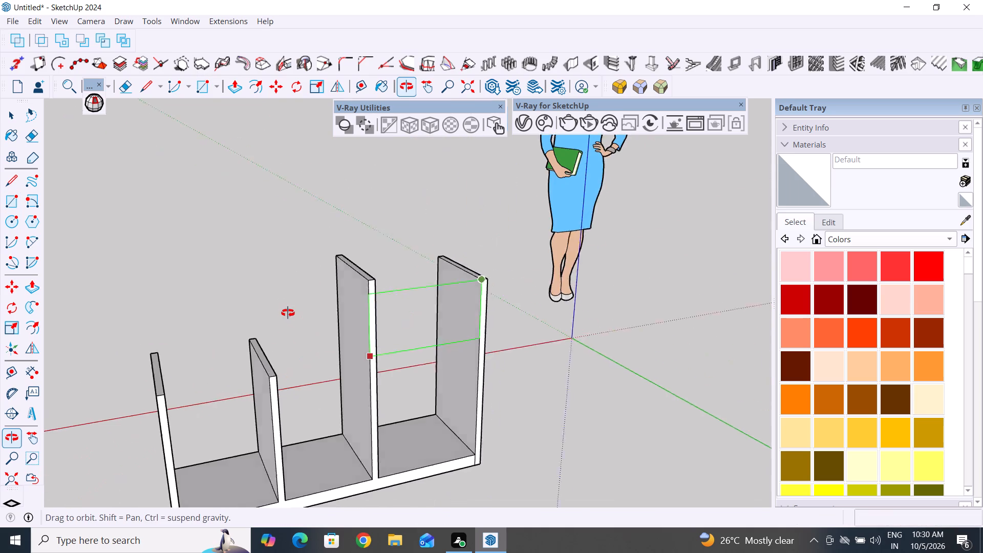
pyautogui.moveTo(288, 313); pyautogui.dragTo(279, 306, button='middle')
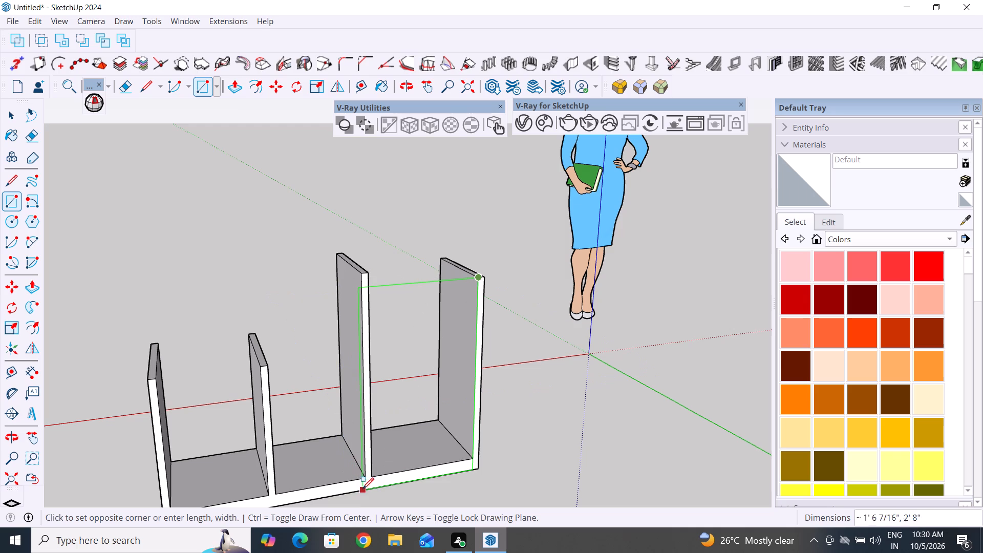
pyautogui.scroll(8, 371, 494)
pyautogui.click(374, 456)
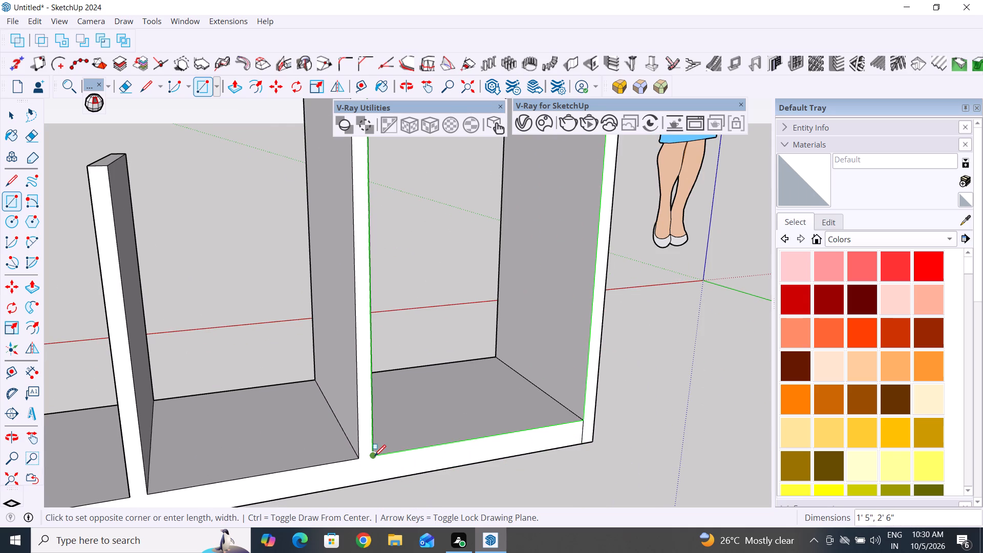
pyautogui.scroll(-5, 402, 473)
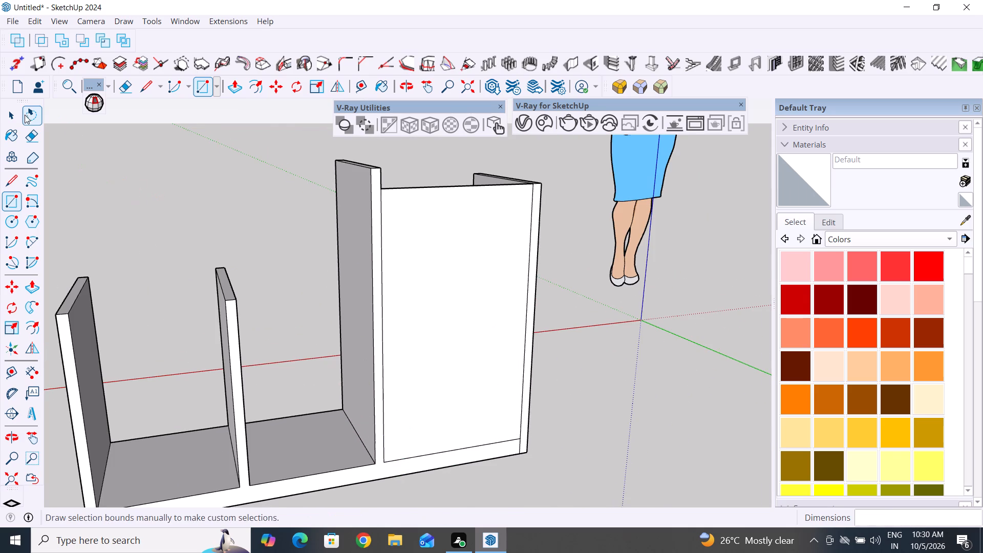
pyautogui.click(22, 115)
pyautogui.click(12, 114)
pyautogui.click(241, 161)
# Draw a 1'3" line across the intermediate tall panel's bay-side face, level with the back rectangle's top, and continue it 1" across the front edge.
pyautogui.moveTo(584, 253); pyautogui.dragTo(459, 294, button='middle')
pyautogui.scroll(4, 440, 209)
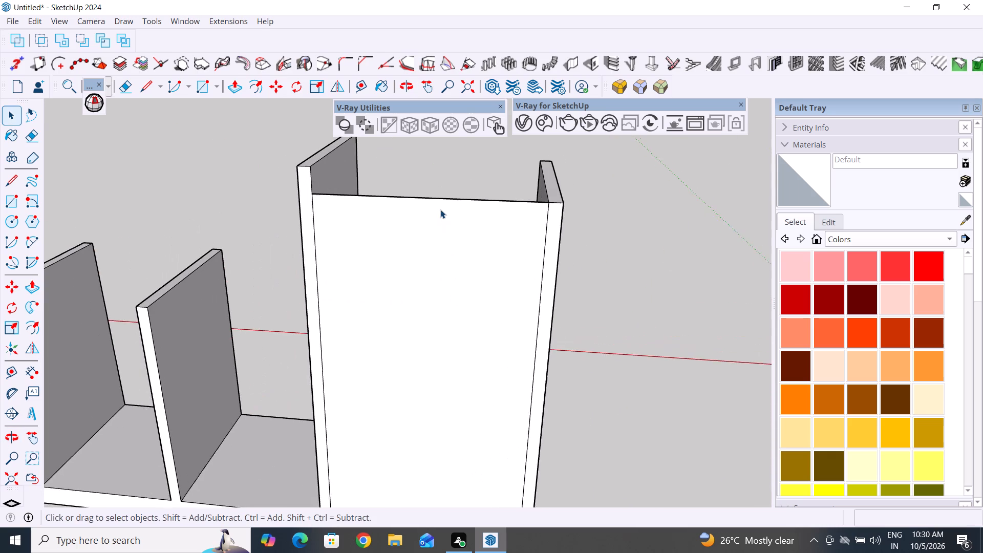
pyautogui.moveTo(577, 306); pyautogui.dragTo(238, 361, button='middle')
pyautogui.scroll(-5, 566, 177)
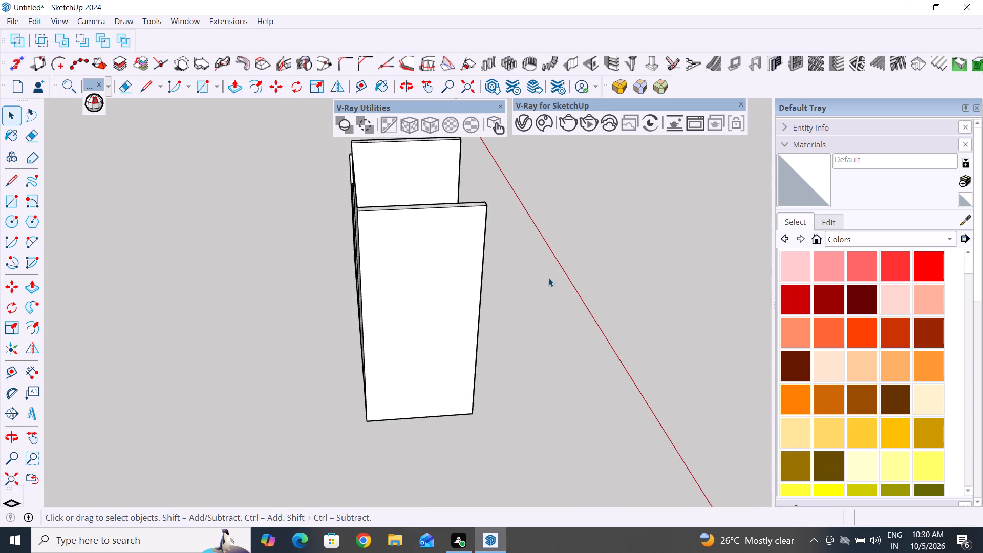
pyautogui.moveTo(512, 326); pyautogui.dragTo(246, 280, button='middle')
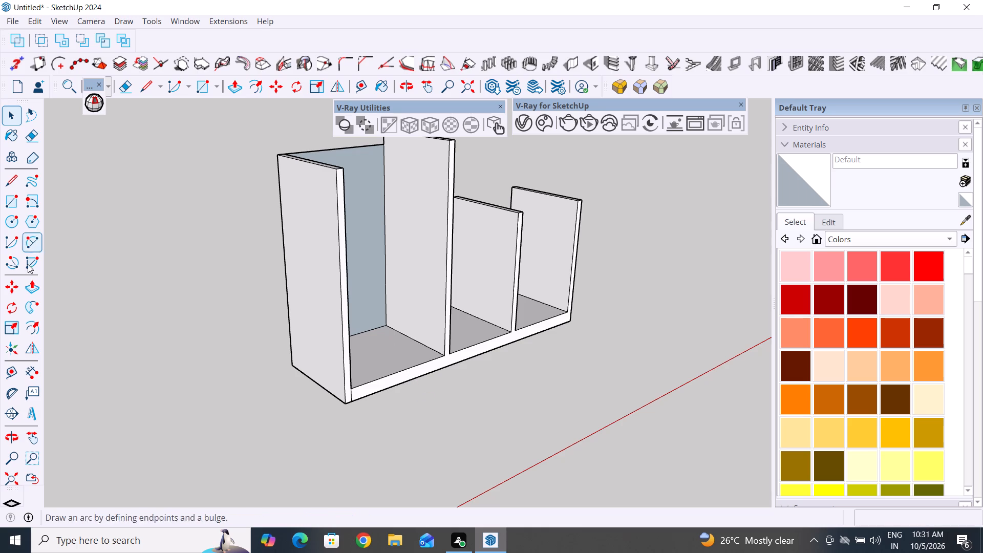
pyautogui.click(14, 180)
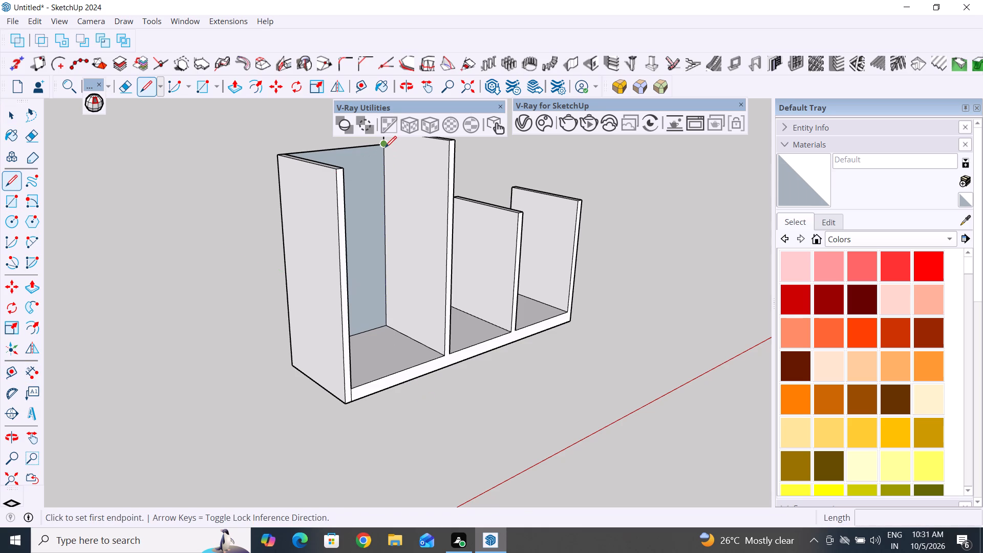
pyautogui.click(385, 147)
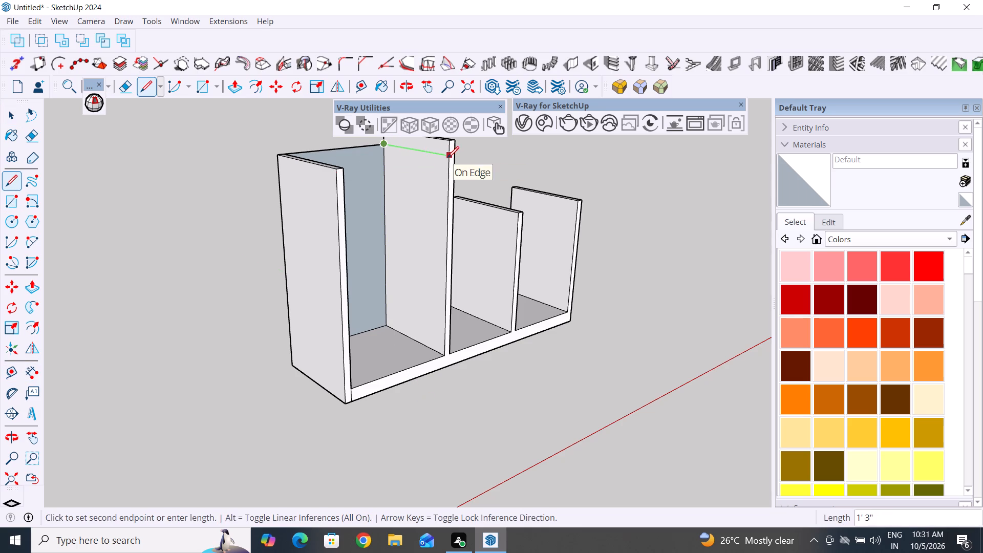
pyautogui.click(447, 158)
pyautogui.moveTo(538, 184); pyautogui.dragTo(369, 216, button='middle')
pyautogui.scroll(4, 440, 175)
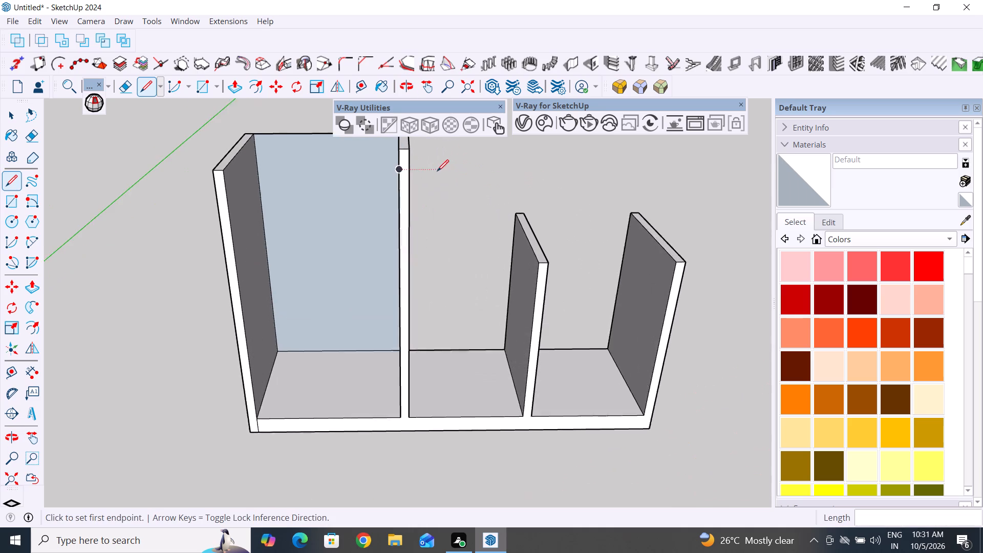
pyautogui.scroll(3, 389, 175)
pyautogui.click(417, 168)
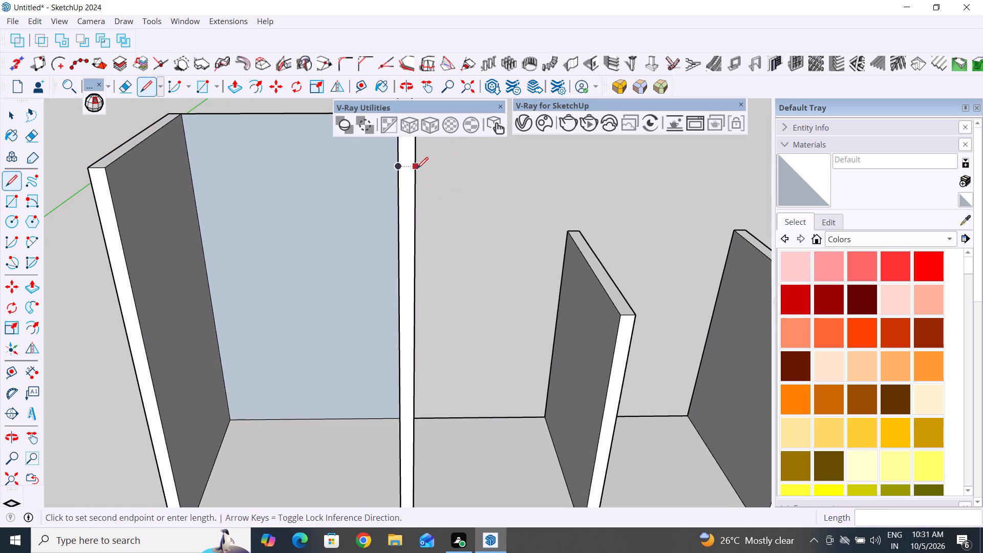
pyautogui.click(394, 170)
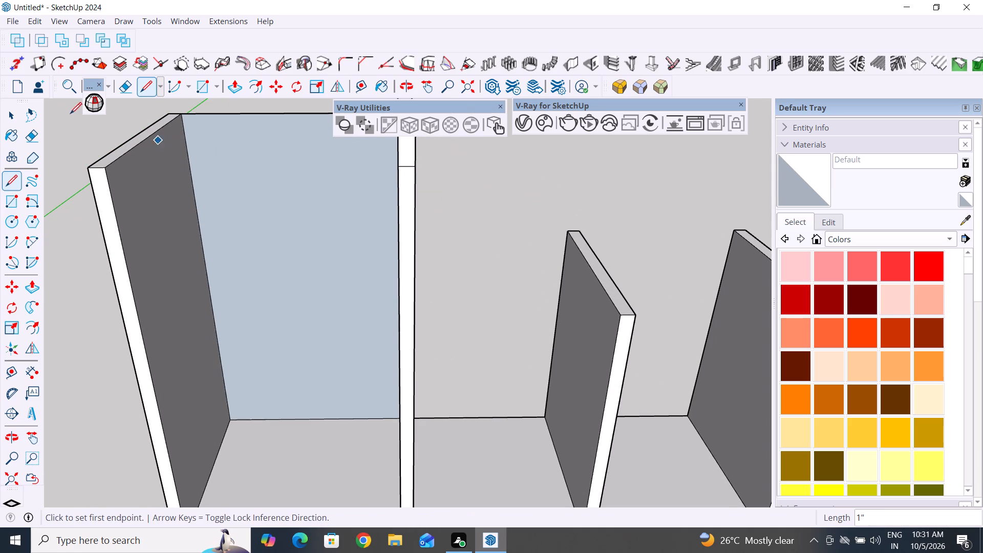
pyautogui.click(20, 113)
# Continue the trim line 1'3" across the intermediate tall panel's opposite face and 1" across its back edge.
pyautogui.scroll(-5, 313, 258)
pyautogui.moveTo(426, 257); pyautogui.dragTo(188, 235, button='middle')
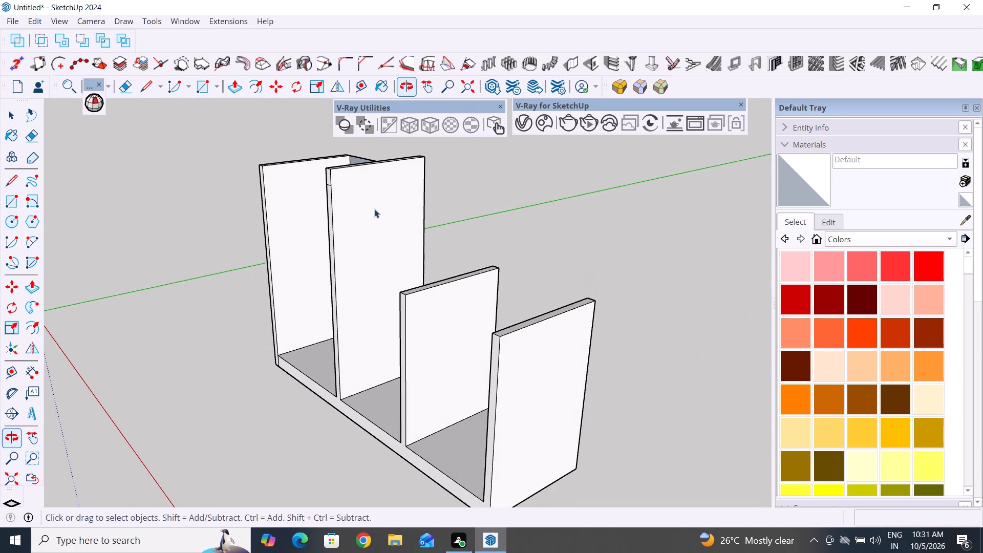
pyautogui.click(13, 186)
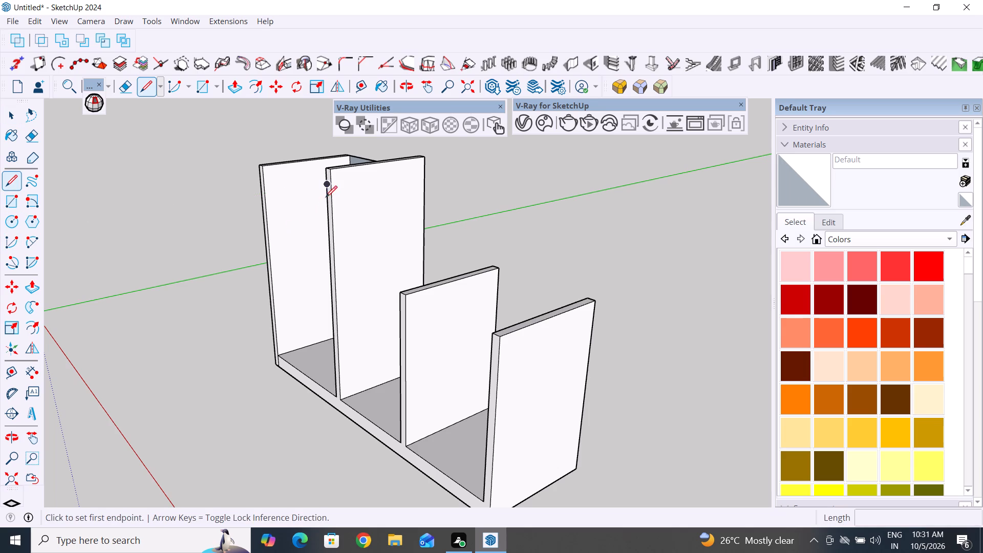
pyautogui.click(331, 186)
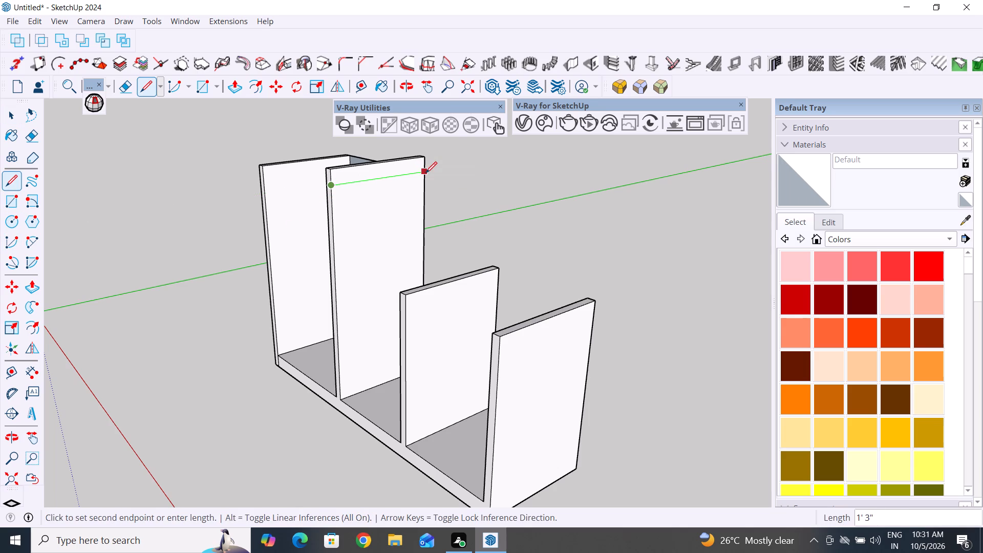
pyautogui.click(425, 173)
pyautogui.moveTo(530, 186); pyautogui.dragTo(201, 171, button='middle')
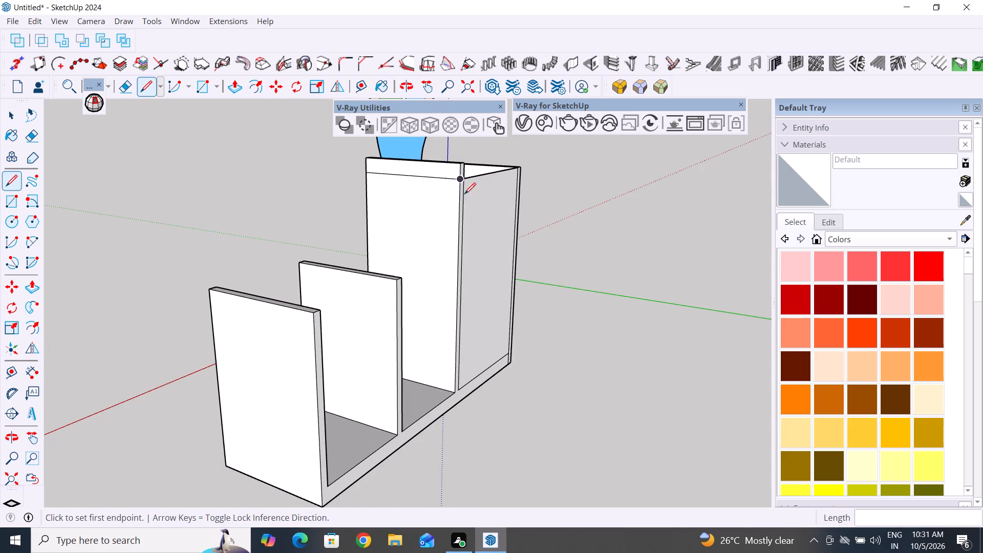
pyautogui.scroll(14, 472, 180)
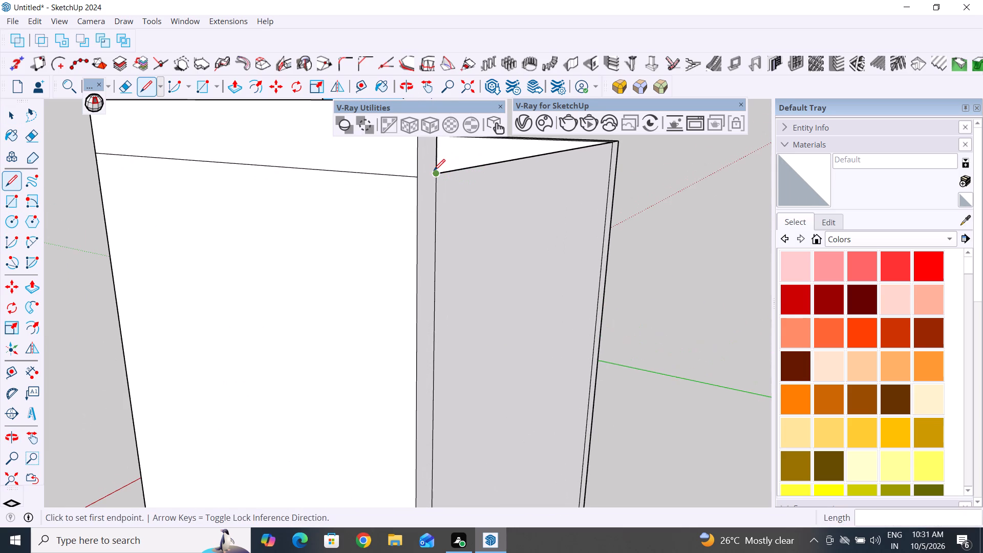
pyautogui.click(434, 171)
pyautogui.click(416, 180)
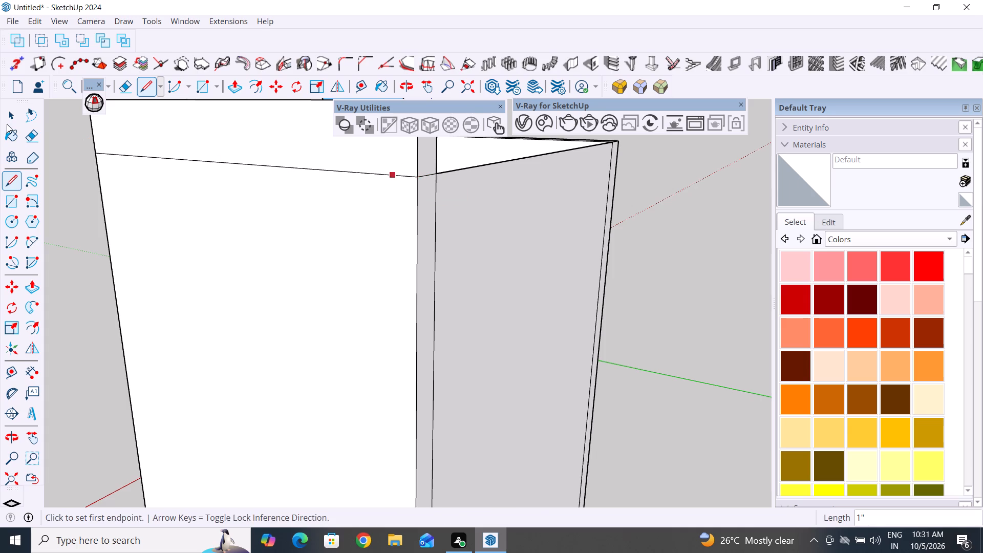
pyautogui.click(7, 118)
# Delete the two side faces and the back edge face of the intermediate tall panel above the trim line.
pyautogui.scroll(-6, 259, 285)
pyautogui.moveTo(266, 286); pyautogui.dragTo(381, 264, button='middle')
pyautogui.click(367, 177)
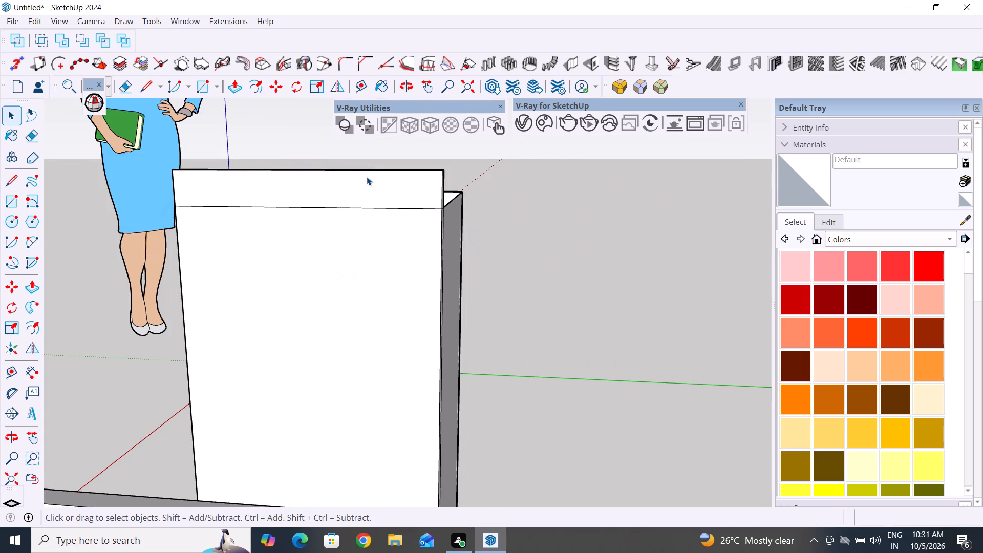
pyautogui.press('Delete')
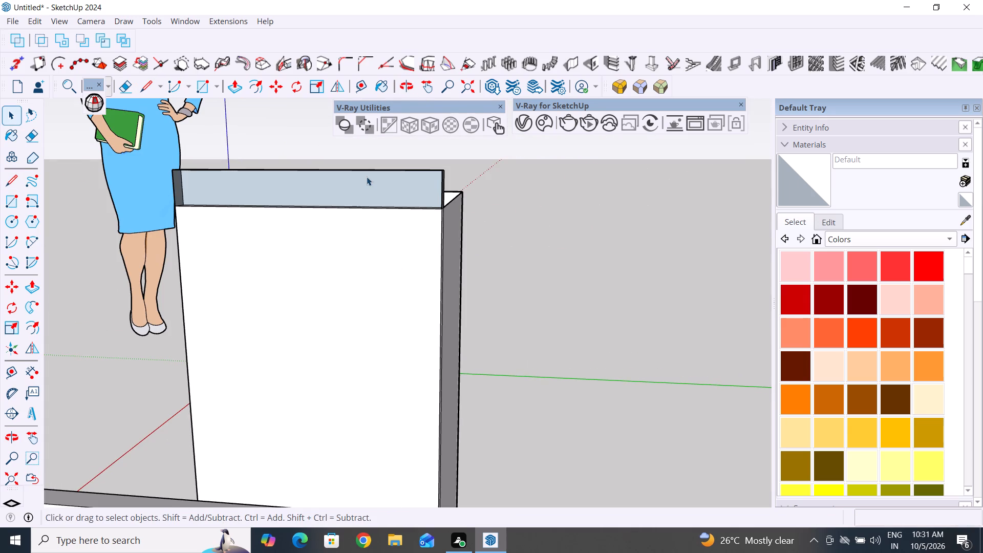
pyautogui.click(380, 182)
pyautogui.moveTo(481, 226); pyautogui.dragTo(70, 302, button='middle')
pyautogui.moveTo(258, 279); pyautogui.dragTo(203, 301, button='middle')
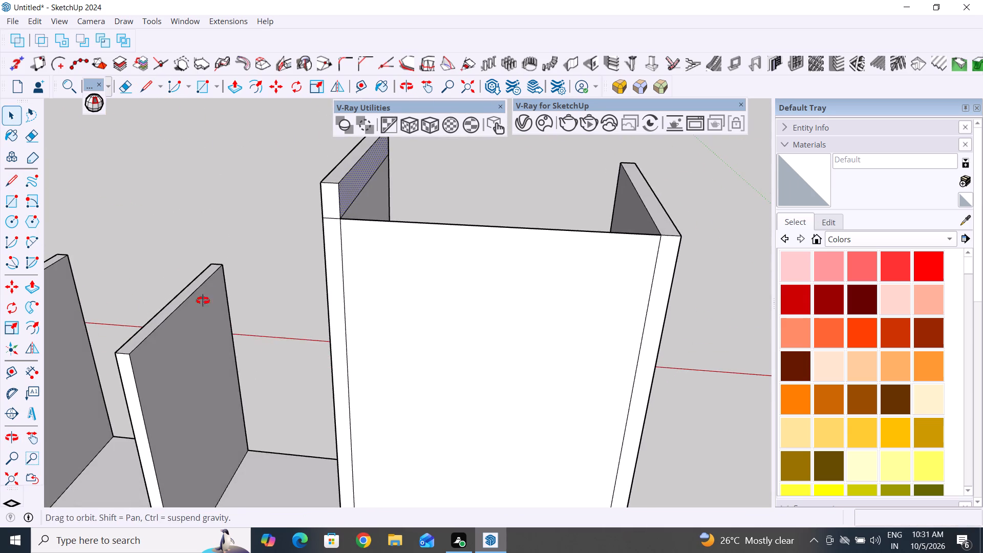
pyautogui.moveTo(203, 301); pyautogui.dragTo(163, 306, button='middle')
pyautogui.press('Delete')
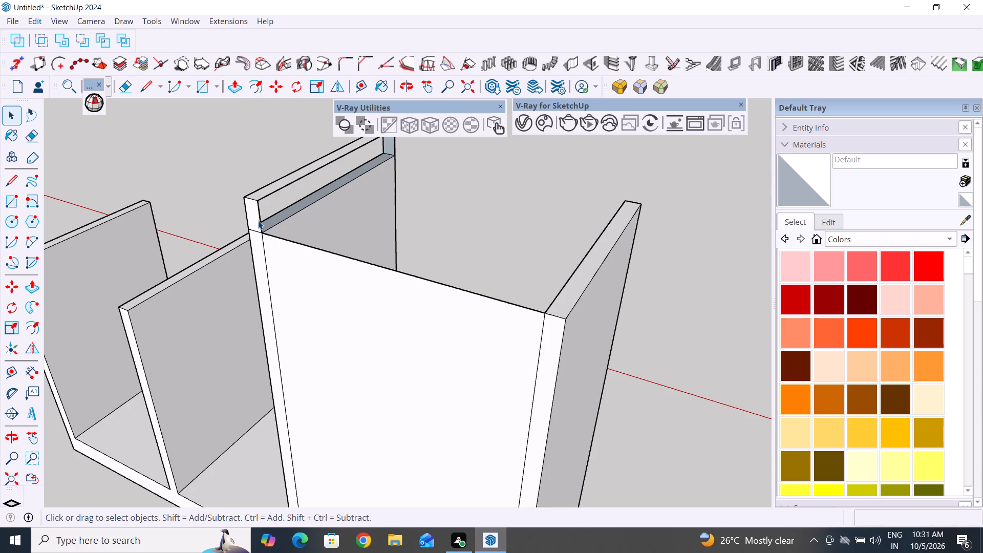
pyautogui.click(255, 213)
pyautogui.press('Delete')
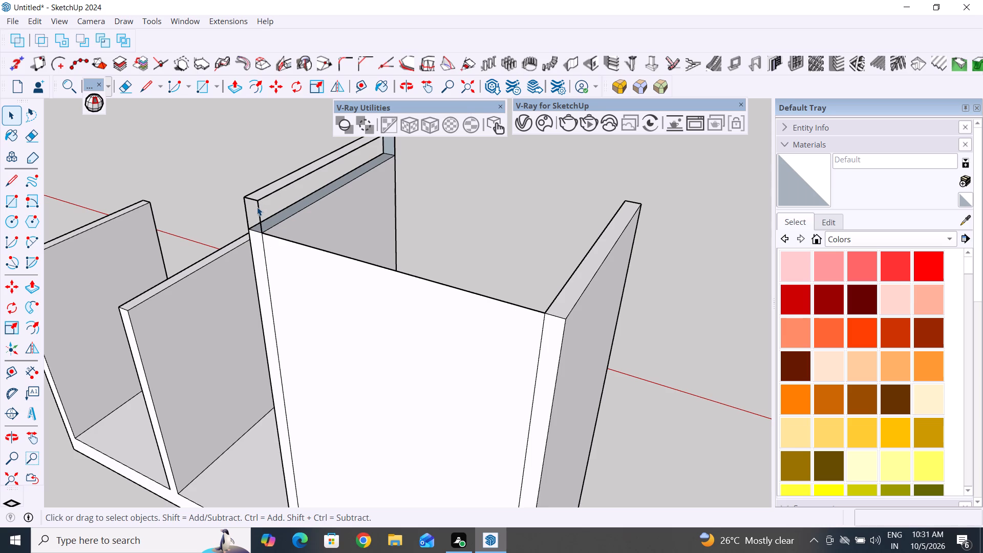
# Delete the leftover edges and remaining end face above the trim line on the intermediate tall panel.
pyautogui.click(261, 209)
pyautogui.press('Delete')
pyautogui.click(259, 209)
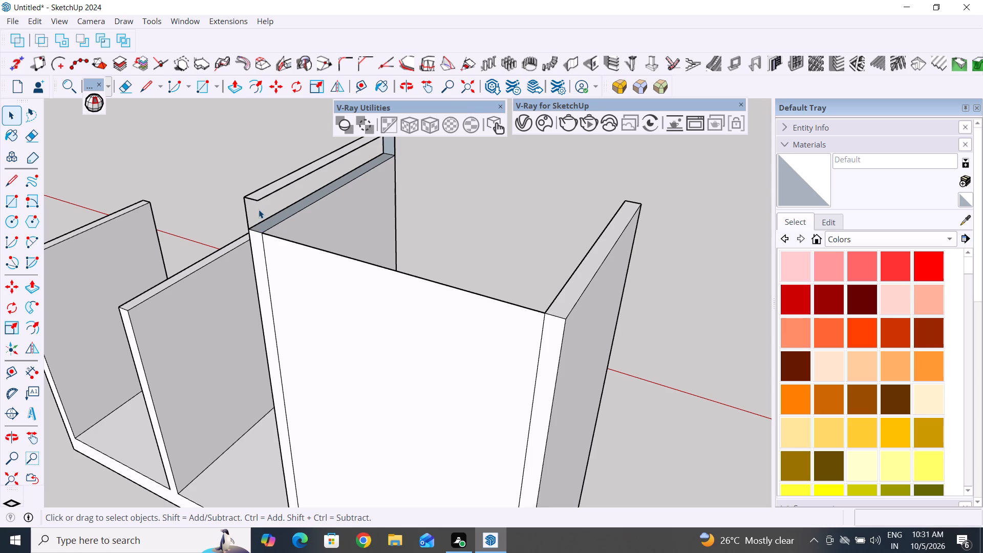
pyautogui.click(261, 204)
pyautogui.scroll(7, 252, 214)
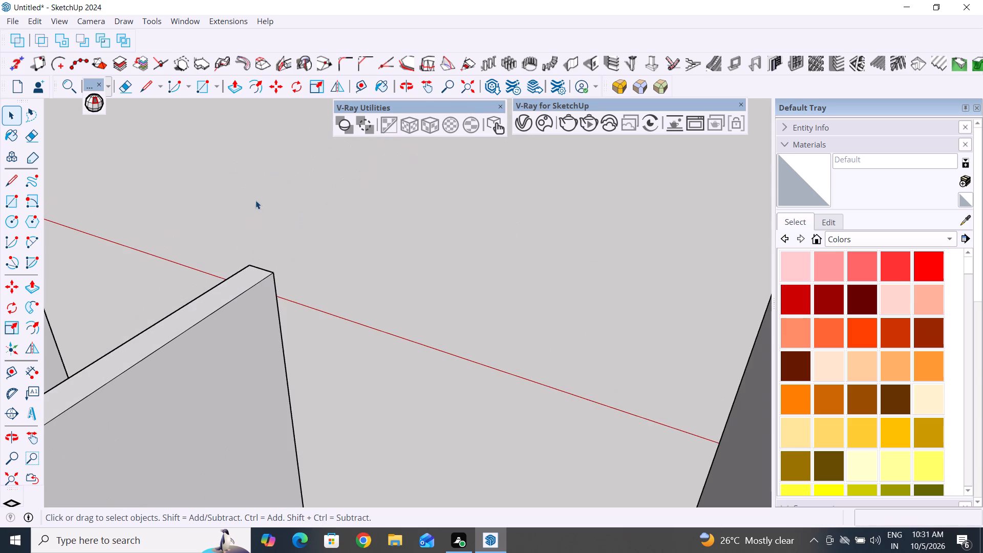
pyautogui.scroll(-8, 243, 283)
pyautogui.moveTo(255, 281); pyautogui.dragTo(247, 235, button='middle')
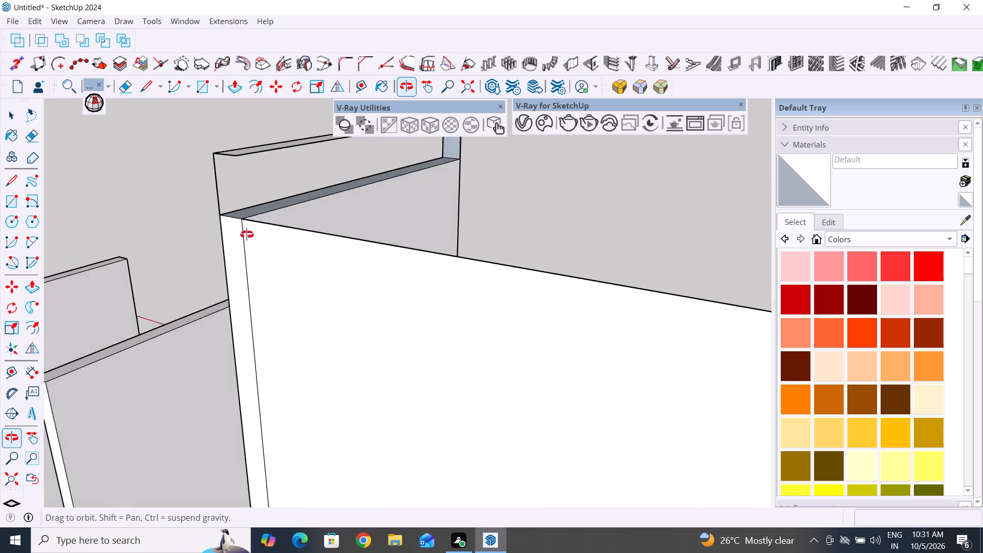
pyautogui.moveTo(247, 235); pyautogui.dragTo(253, 250, button='middle')
pyautogui.moveTo(262, 163); pyautogui.dragTo(223, 202)
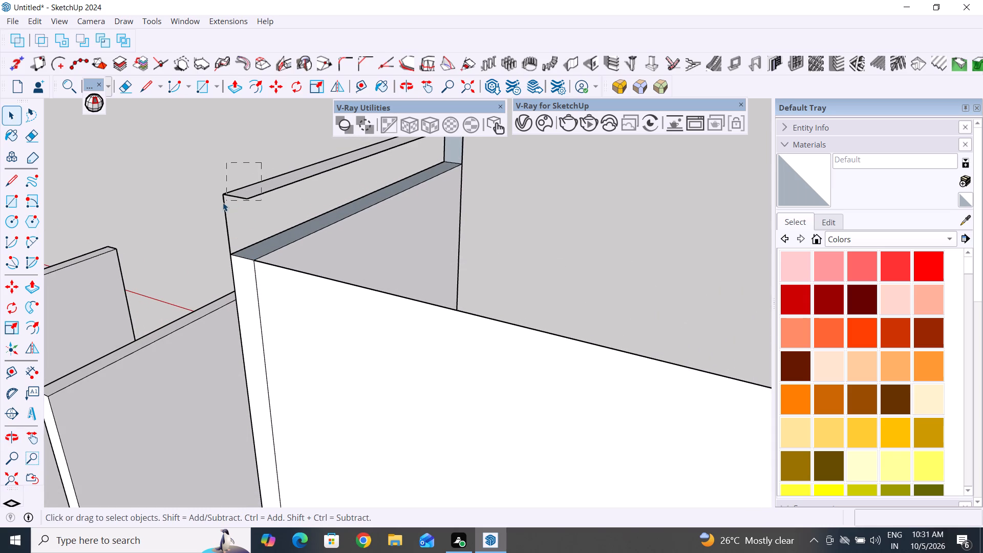
pyautogui.moveTo(223, 202); pyautogui.dragTo(220, 203)
pyautogui.press('Delete')
pyautogui.scroll(-4, 224, 232)
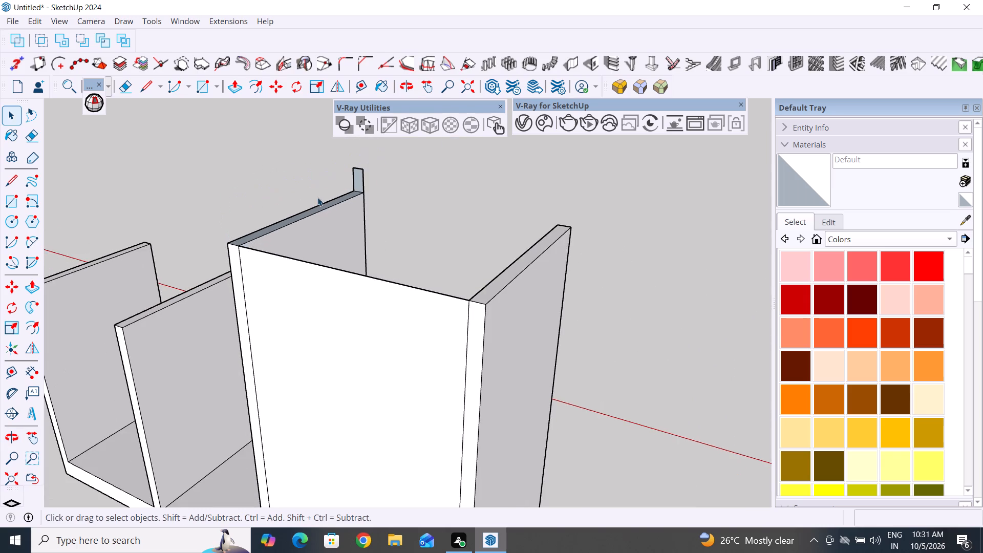
pyautogui.moveTo(324, 196); pyautogui.dragTo(397, 180, button='middle')
pyautogui.moveTo(378, 158); pyautogui.dragTo(336, 185)
pyautogui.press('Delete')
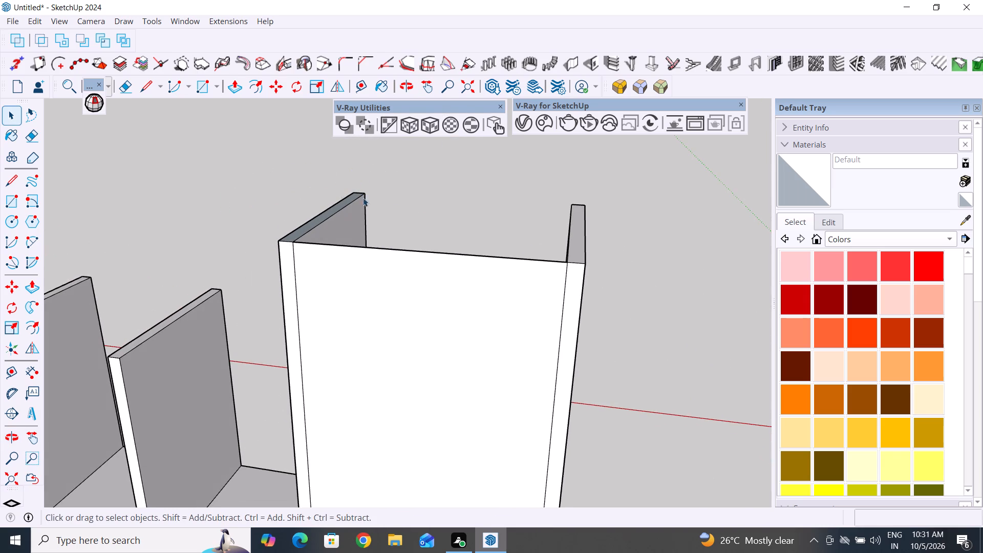
# Reverse the top face of the trimmed intermediate tall panel so its white front side faces outward.
pyautogui.moveTo(416, 229); pyautogui.dragTo(451, 436, button='middle')
pyautogui.scroll(3, 301, 332)
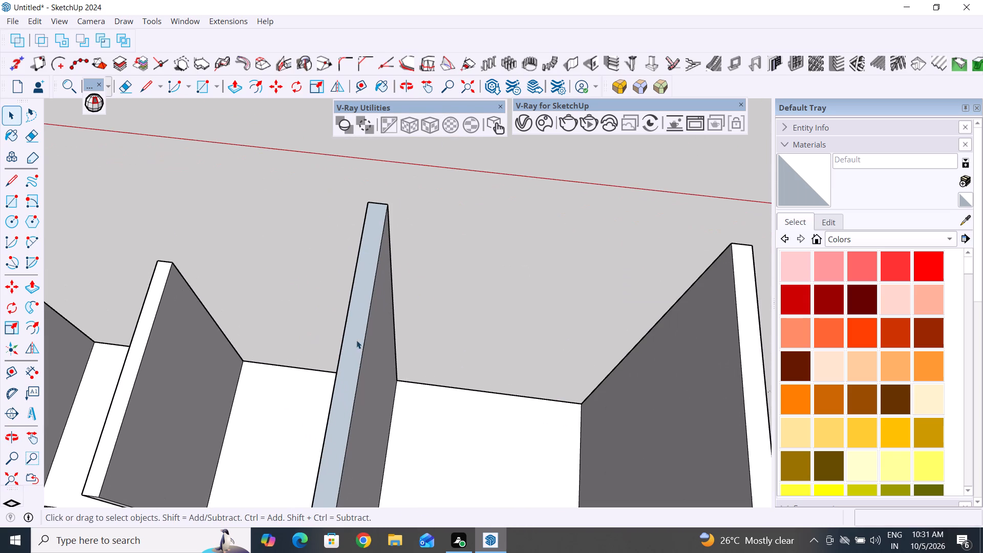
pyautogui.click(354, 334)
pyautogui.rightClick(354, 334)
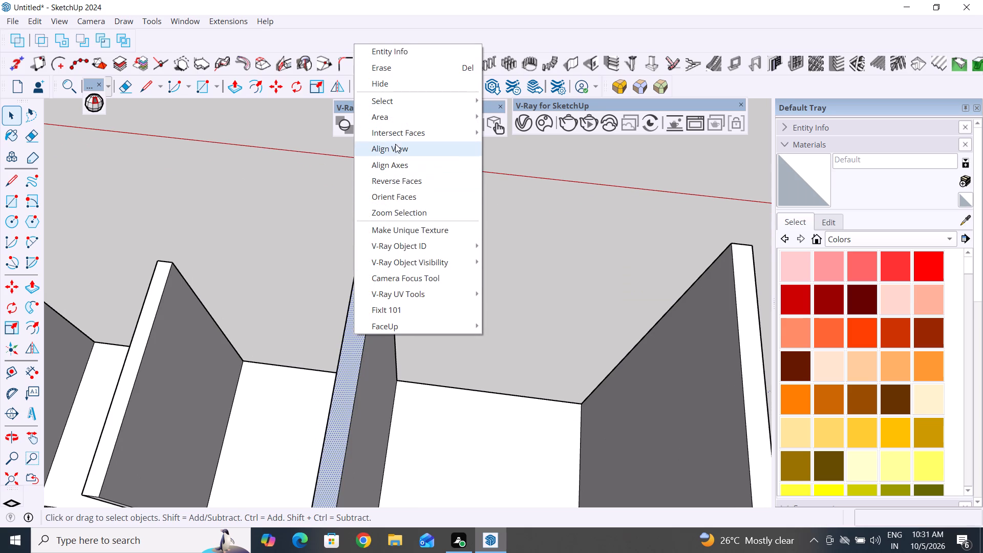
pyautogui.click(402, 180)
pyautogui.click(485, 302)
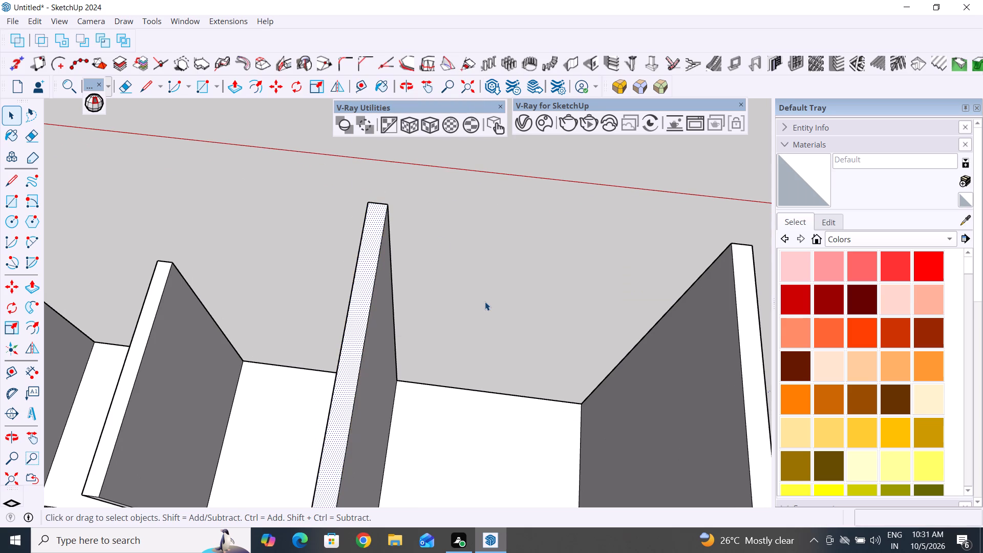
# Examine the trimmed panel and the rack's bays from the front, the low end and the back.
pyautogui.scroll(-5, 521, 348)
pyautogui.moveTo(529, 362); pyautogui.dragTo(240, 349, button='middle')
pyautogui.moveTo(425, 452); pyautogui.dragTo(93, 407, button='middle')
pyautogui.scroll(4, 273, 396)
pyautogui.moveTo(309, 406); pyautogui.dragTo(197, 414, button='middle')
pyautogui.scroll(-5, 262, 448)
pyautogui.moveTo(287, 449); pyautogui.dragTo(366, 441, button='middle')
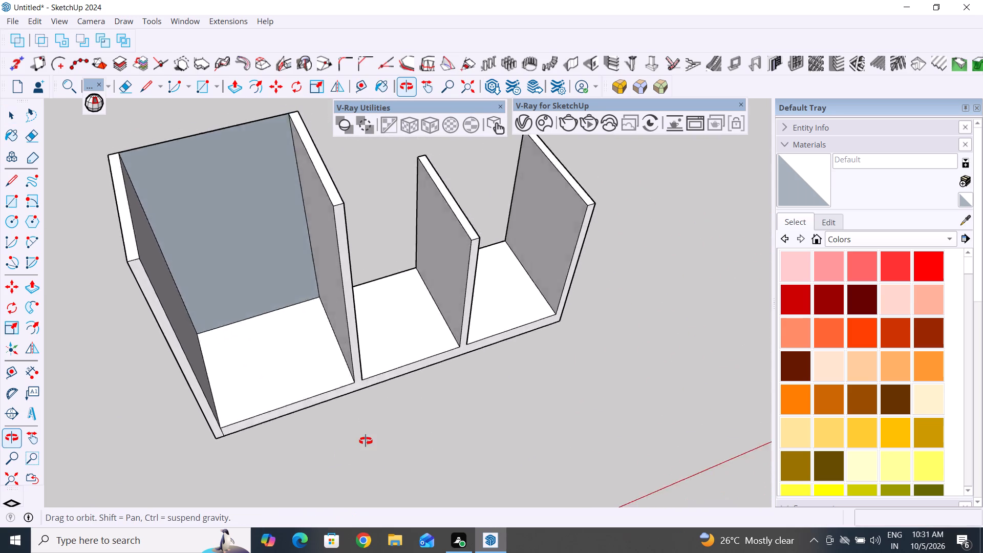
pyautogui.moveTo(366, 441); pyautogui.dragTo(185, 426, button='middle')
pyautogui.moveTo(536, 423); pyautogui.dragTo(179, 424, button='middle')
pyautogui.scroll(3, 502, 432)
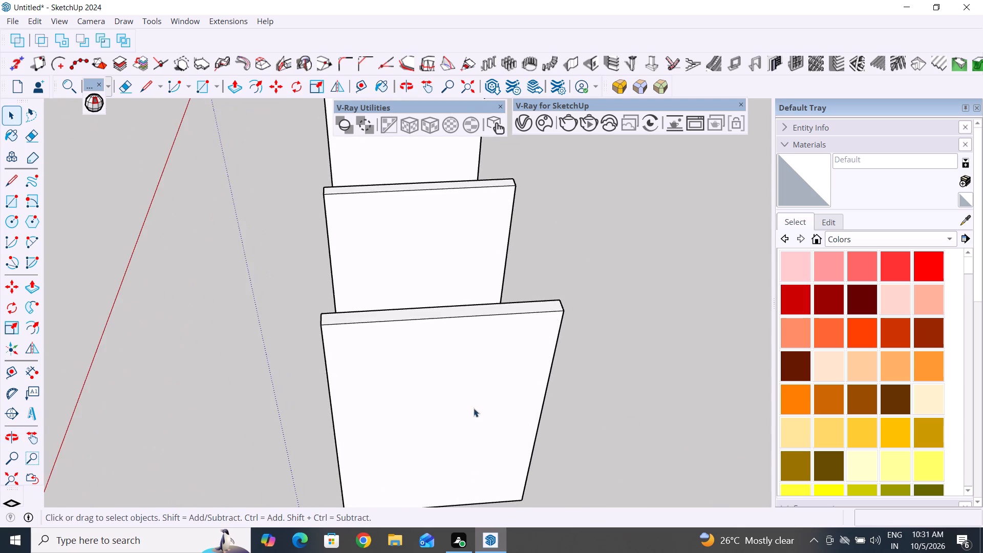
pyautogui.moveTo(499, 411); pyautogui.dragTo(391, 405, button='middle')
pyautogui.scroll(-4, 482, 377)
pyautogui.moveTo(478, 380); pyautogui.dragTo(290, 371, button='middle')
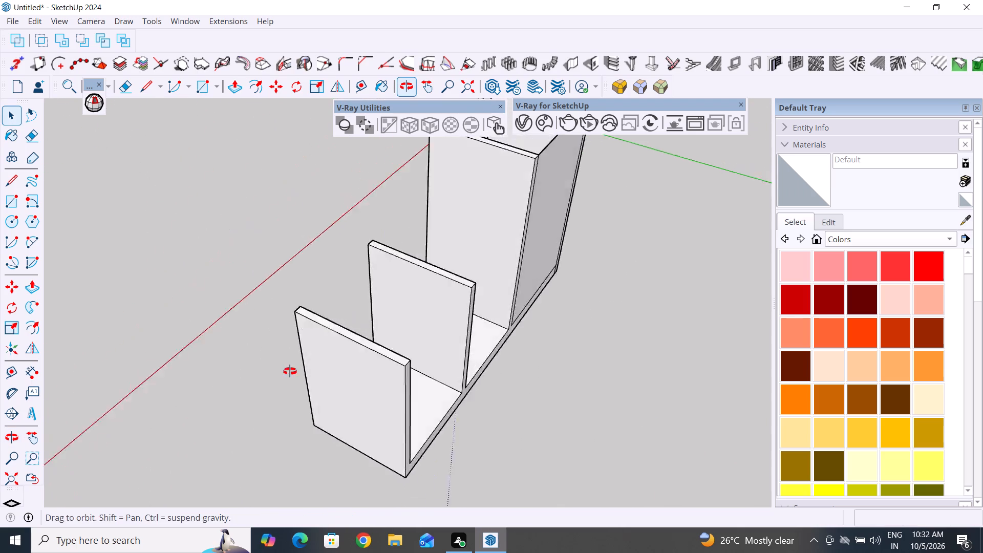
pyautogui.moveTo(290, 371); pyautogui.dragTo(287, 370, button='middle')
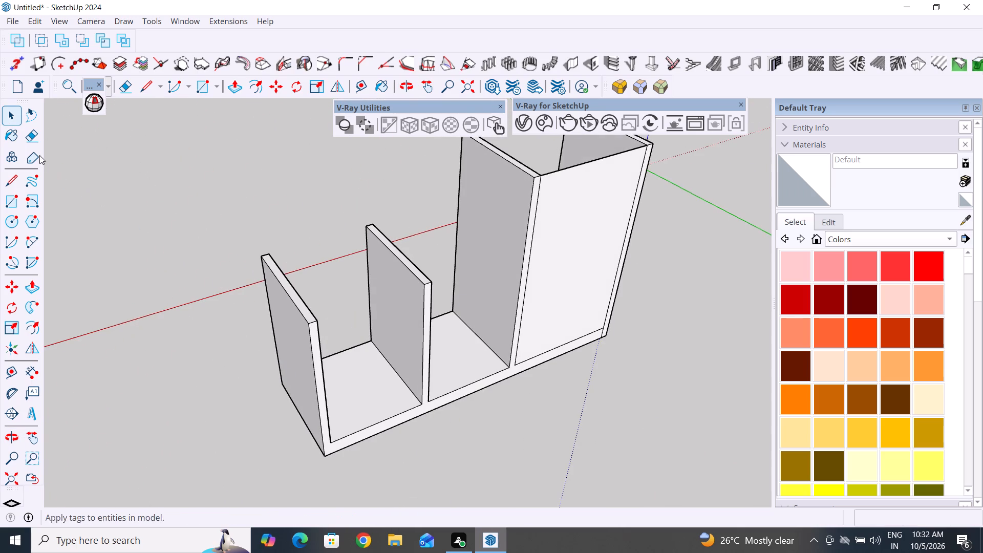
# Draw a 2'5" line from the low end panel's top back corner to the intermediate tall panel, closing both low bays' backs.
pyautogui.click(17, 184)
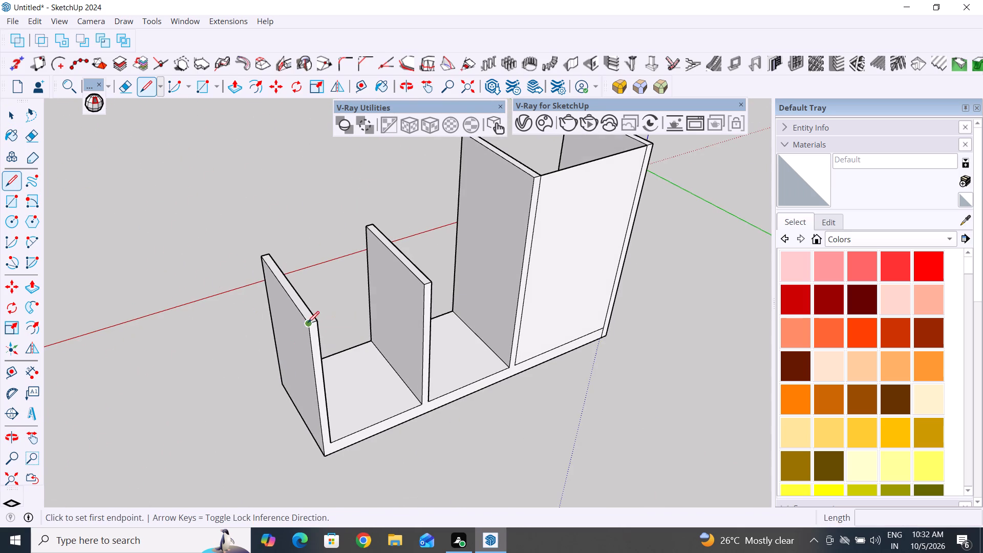
pyautogui.click(308, 323)
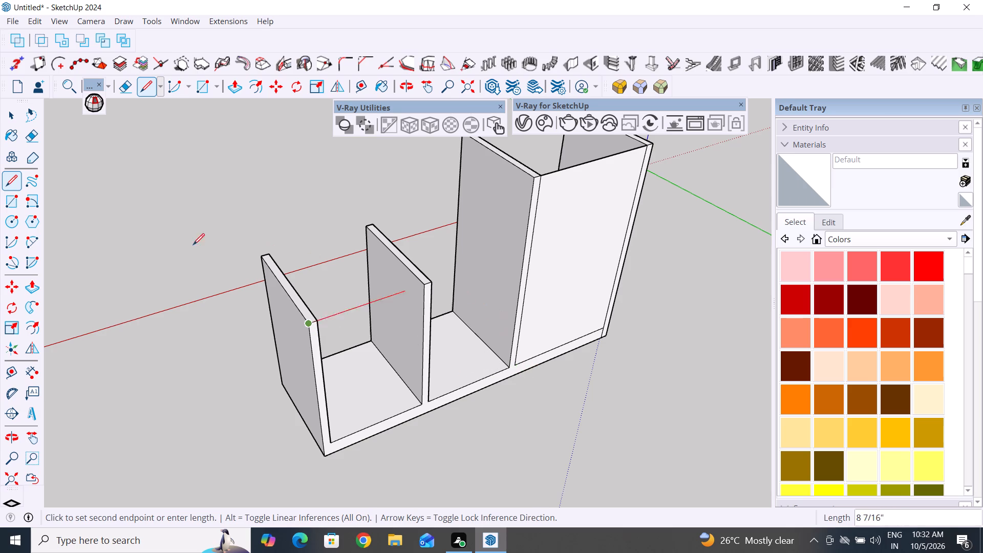
pyautogui.click(526, 256)
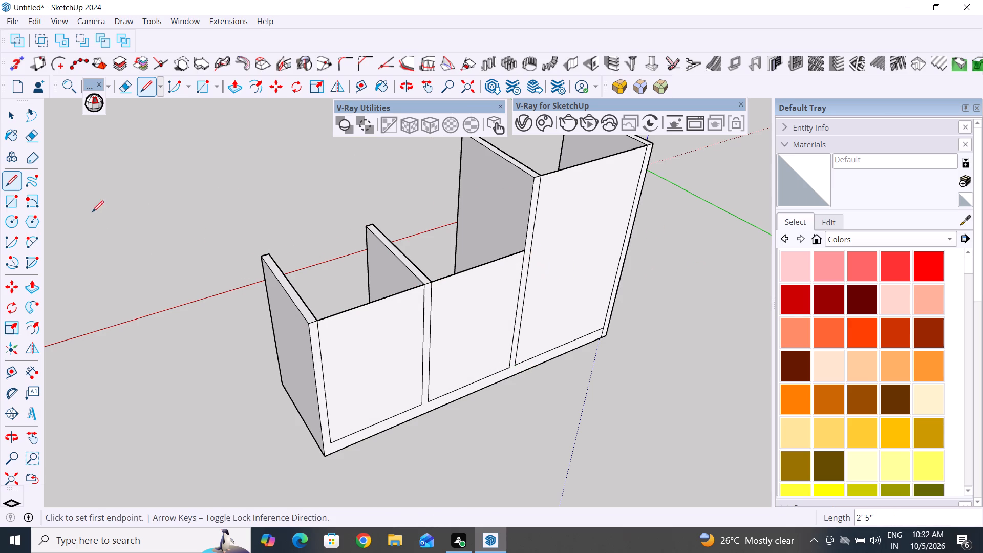
pyautogui.click(11, 118)
pyautogui.click(106, 207)
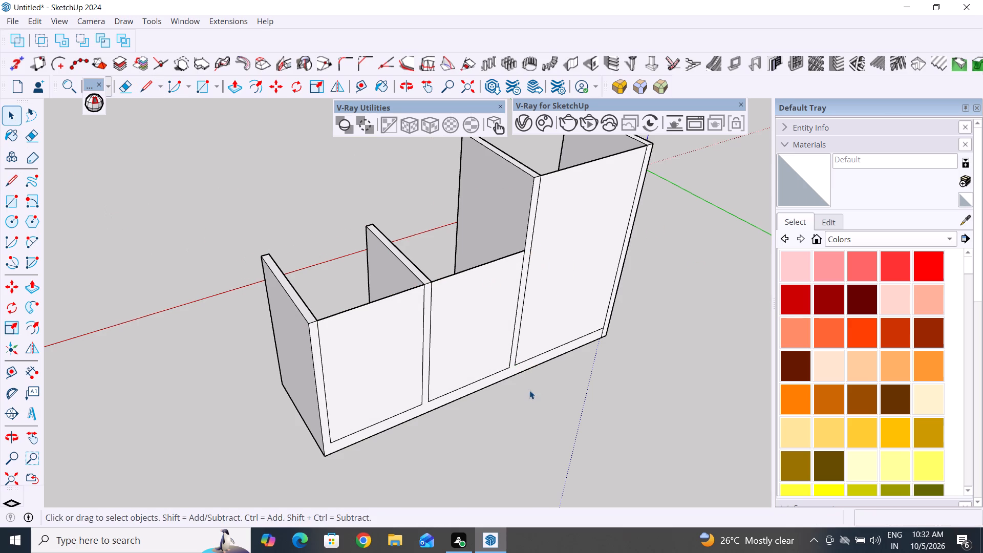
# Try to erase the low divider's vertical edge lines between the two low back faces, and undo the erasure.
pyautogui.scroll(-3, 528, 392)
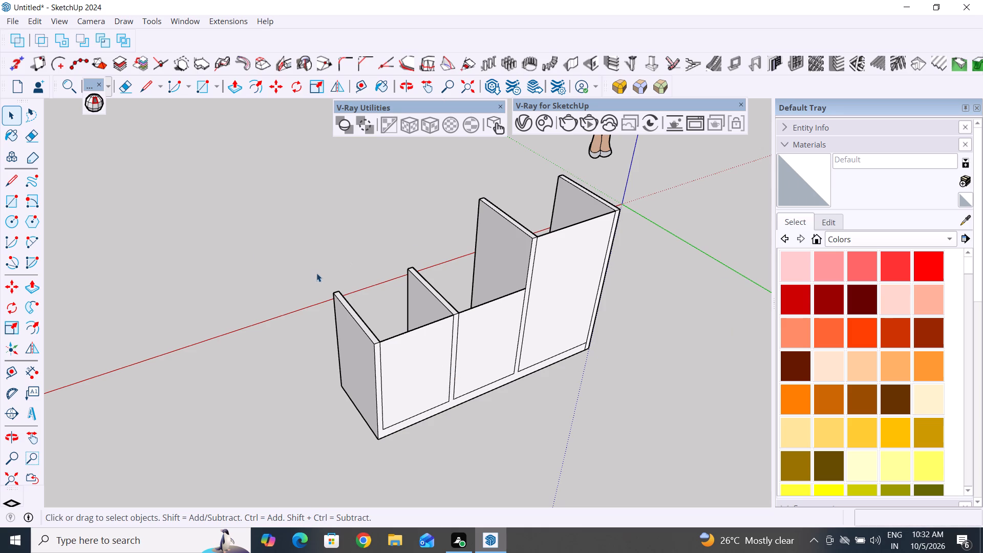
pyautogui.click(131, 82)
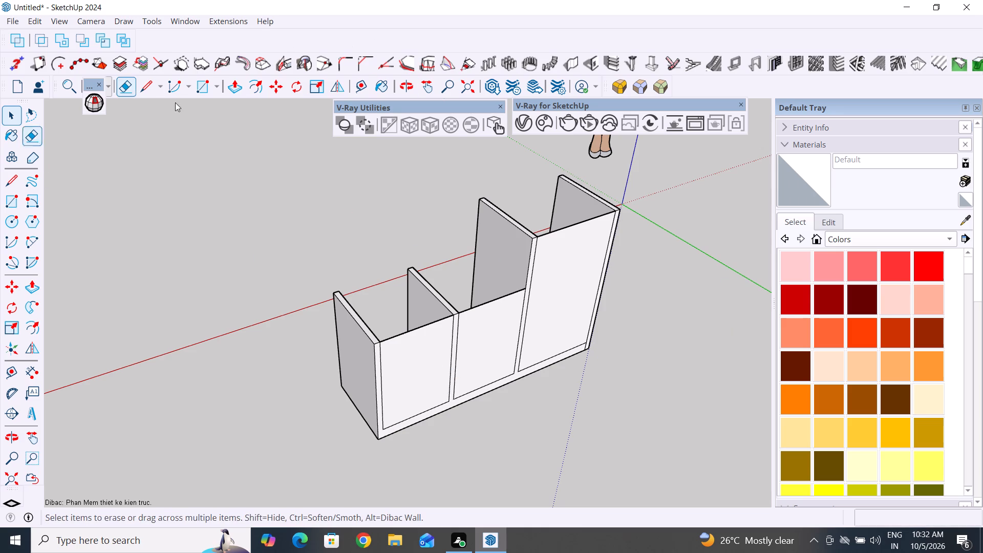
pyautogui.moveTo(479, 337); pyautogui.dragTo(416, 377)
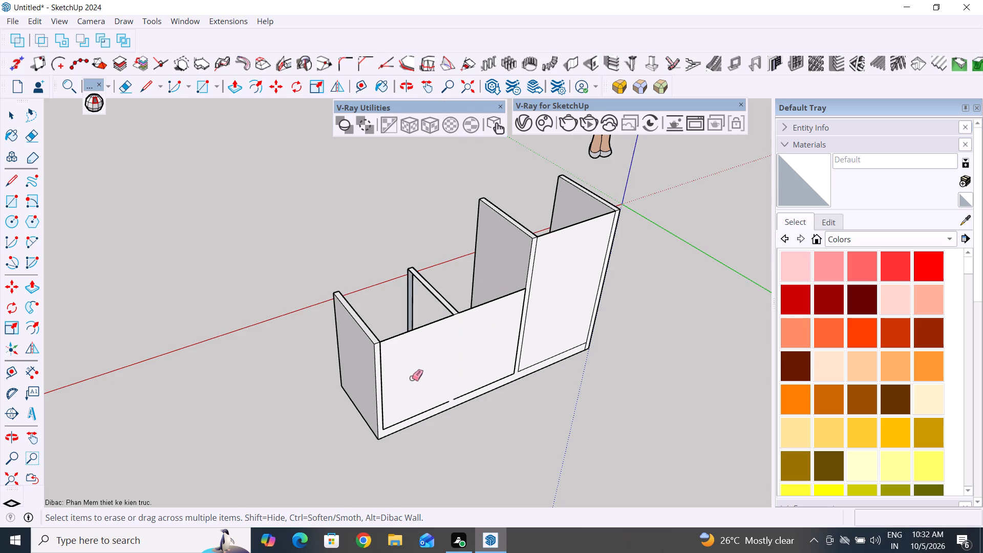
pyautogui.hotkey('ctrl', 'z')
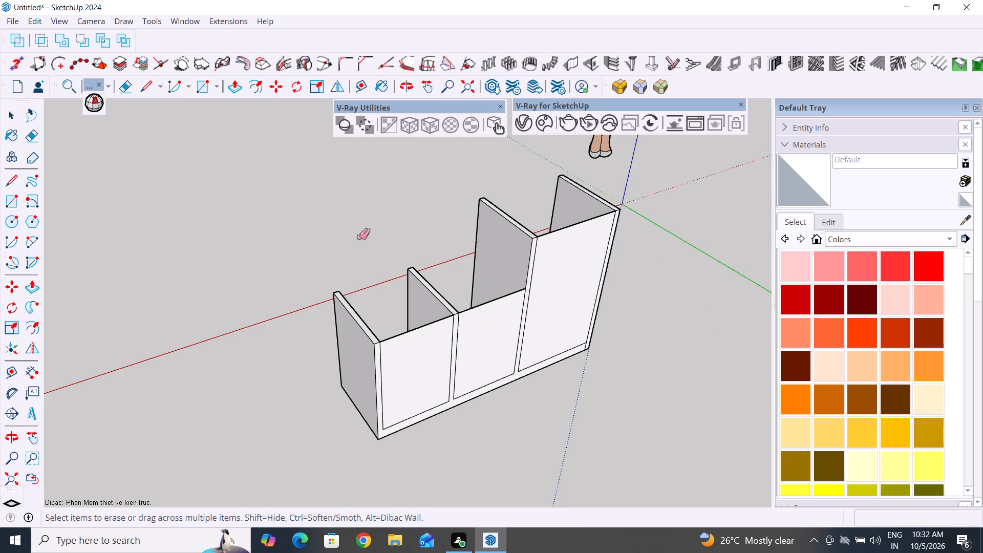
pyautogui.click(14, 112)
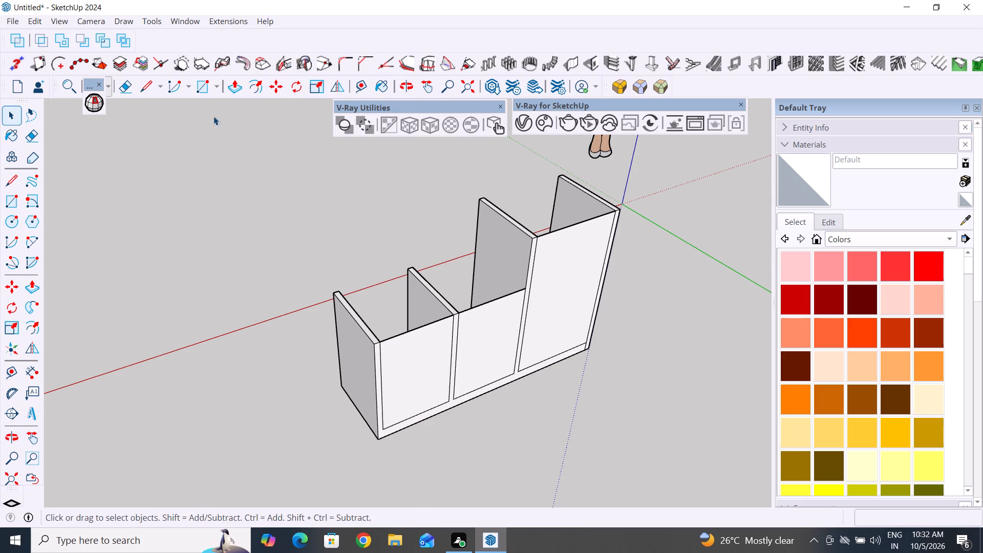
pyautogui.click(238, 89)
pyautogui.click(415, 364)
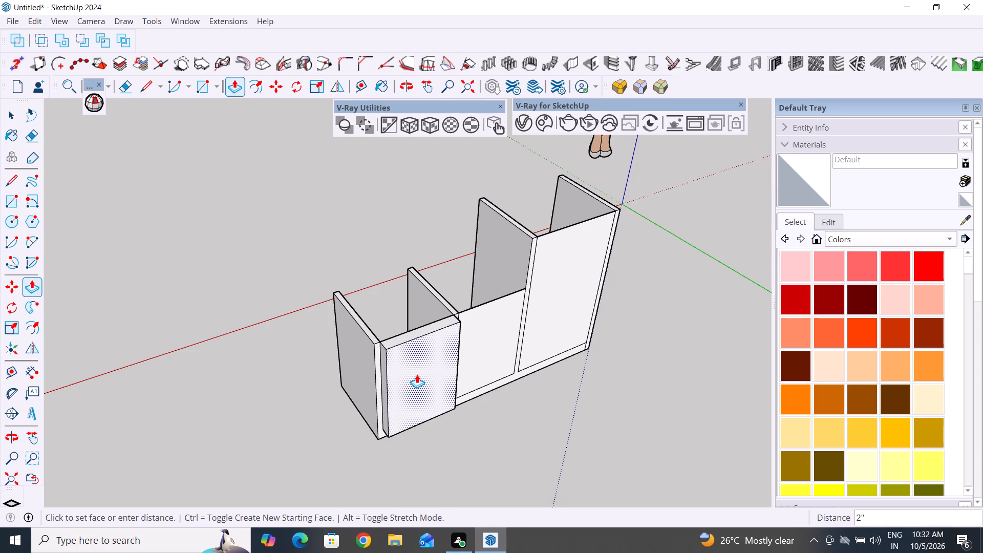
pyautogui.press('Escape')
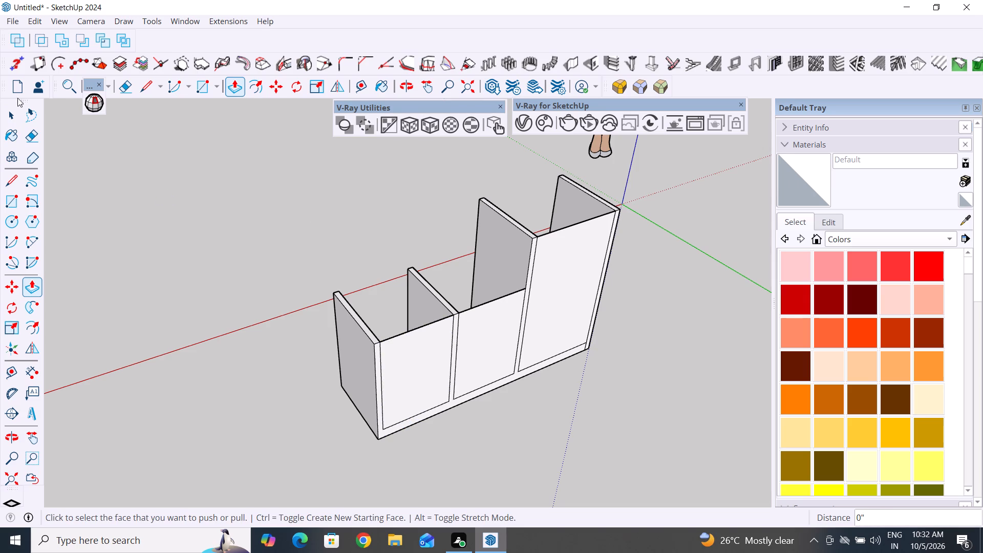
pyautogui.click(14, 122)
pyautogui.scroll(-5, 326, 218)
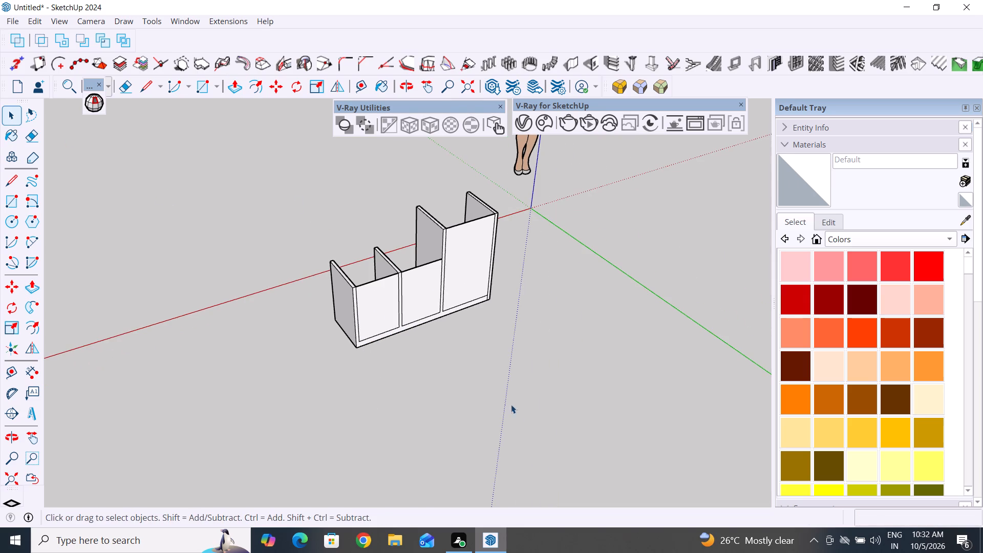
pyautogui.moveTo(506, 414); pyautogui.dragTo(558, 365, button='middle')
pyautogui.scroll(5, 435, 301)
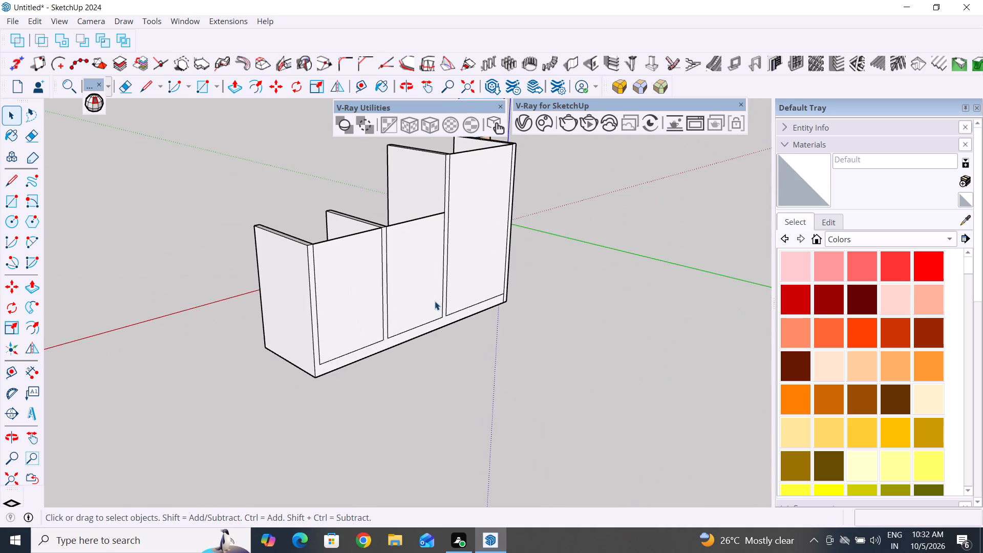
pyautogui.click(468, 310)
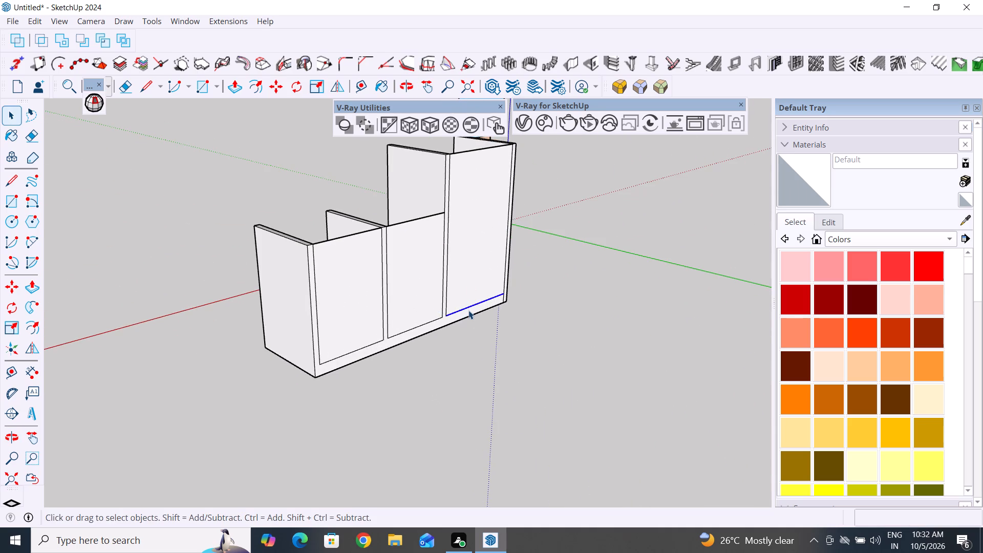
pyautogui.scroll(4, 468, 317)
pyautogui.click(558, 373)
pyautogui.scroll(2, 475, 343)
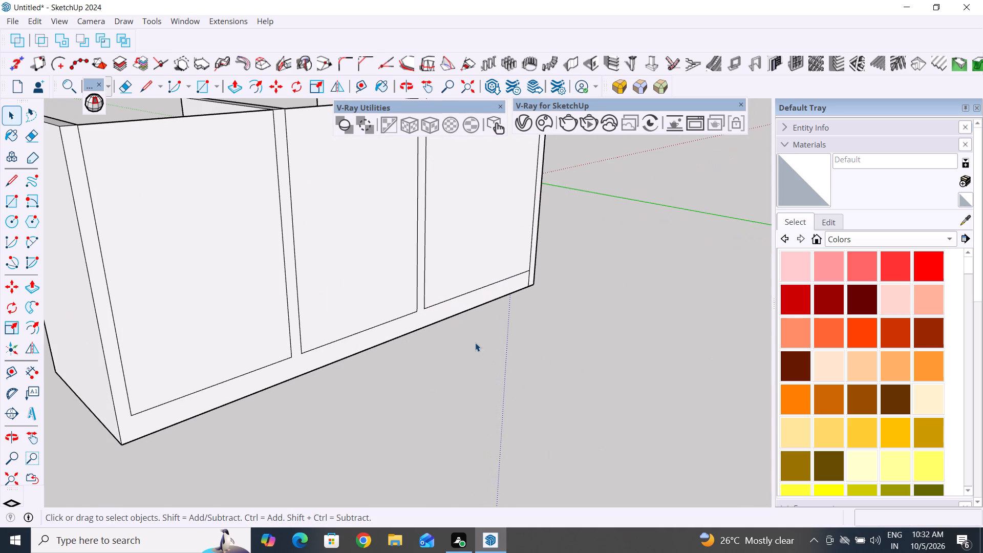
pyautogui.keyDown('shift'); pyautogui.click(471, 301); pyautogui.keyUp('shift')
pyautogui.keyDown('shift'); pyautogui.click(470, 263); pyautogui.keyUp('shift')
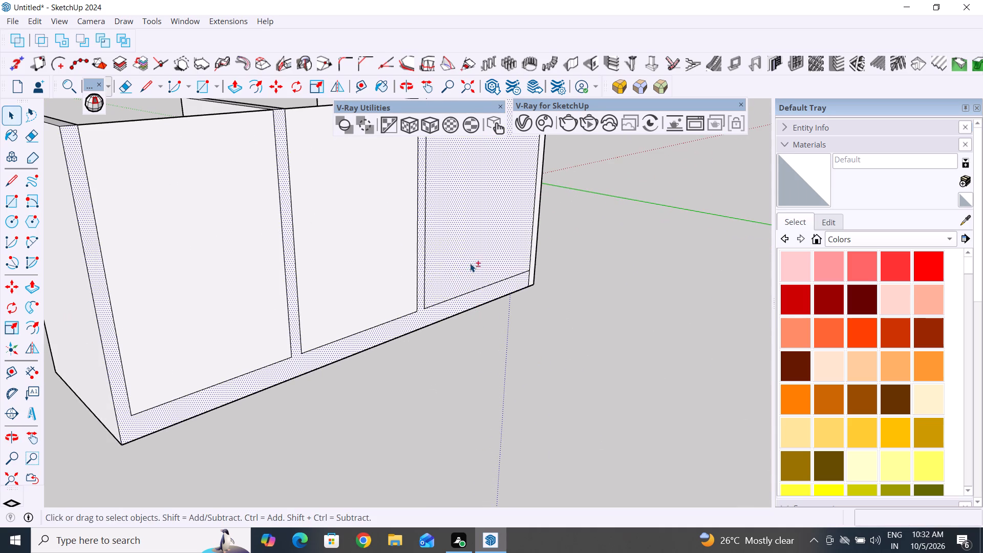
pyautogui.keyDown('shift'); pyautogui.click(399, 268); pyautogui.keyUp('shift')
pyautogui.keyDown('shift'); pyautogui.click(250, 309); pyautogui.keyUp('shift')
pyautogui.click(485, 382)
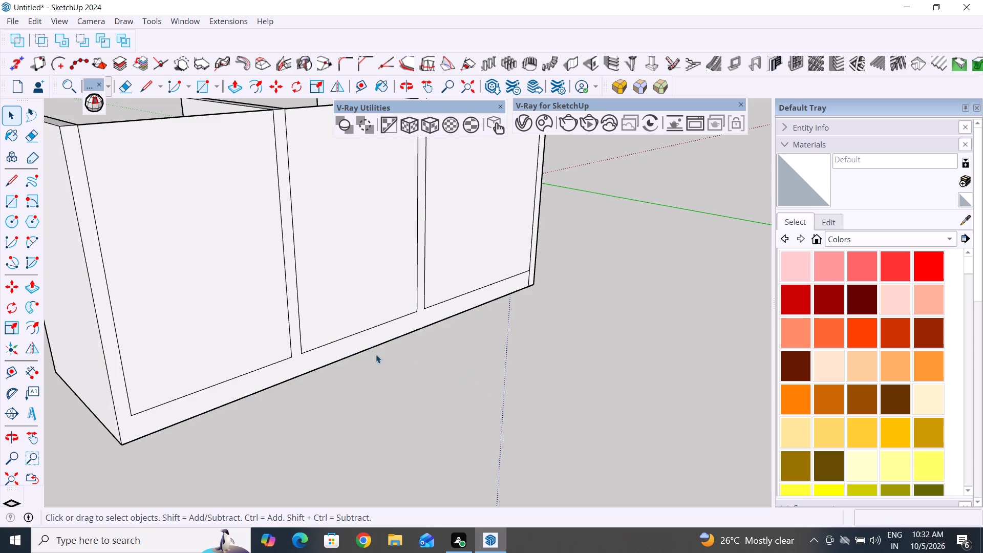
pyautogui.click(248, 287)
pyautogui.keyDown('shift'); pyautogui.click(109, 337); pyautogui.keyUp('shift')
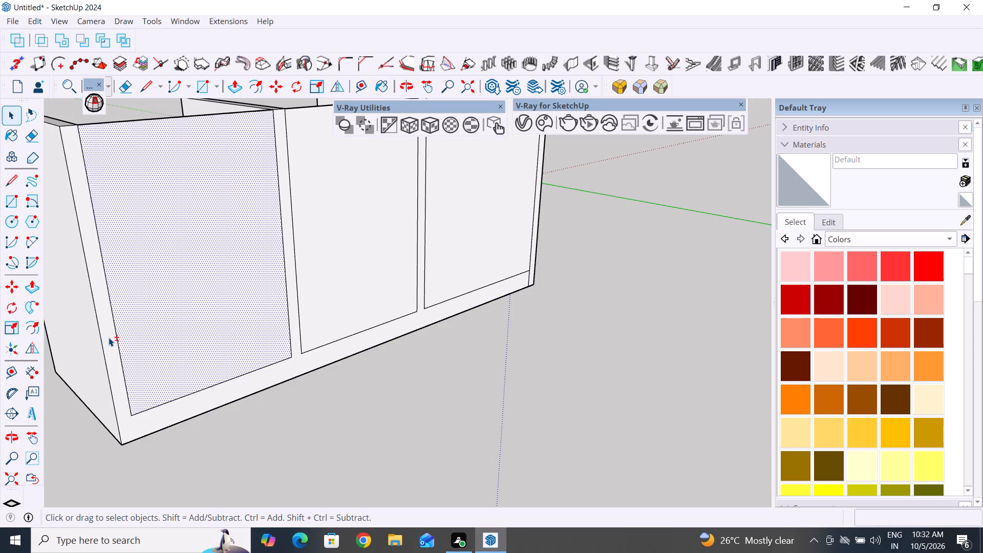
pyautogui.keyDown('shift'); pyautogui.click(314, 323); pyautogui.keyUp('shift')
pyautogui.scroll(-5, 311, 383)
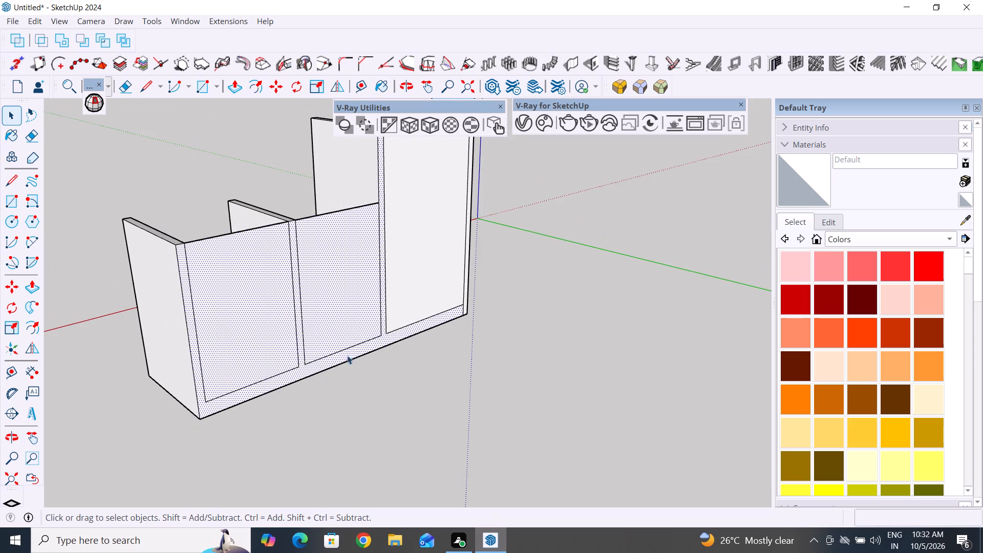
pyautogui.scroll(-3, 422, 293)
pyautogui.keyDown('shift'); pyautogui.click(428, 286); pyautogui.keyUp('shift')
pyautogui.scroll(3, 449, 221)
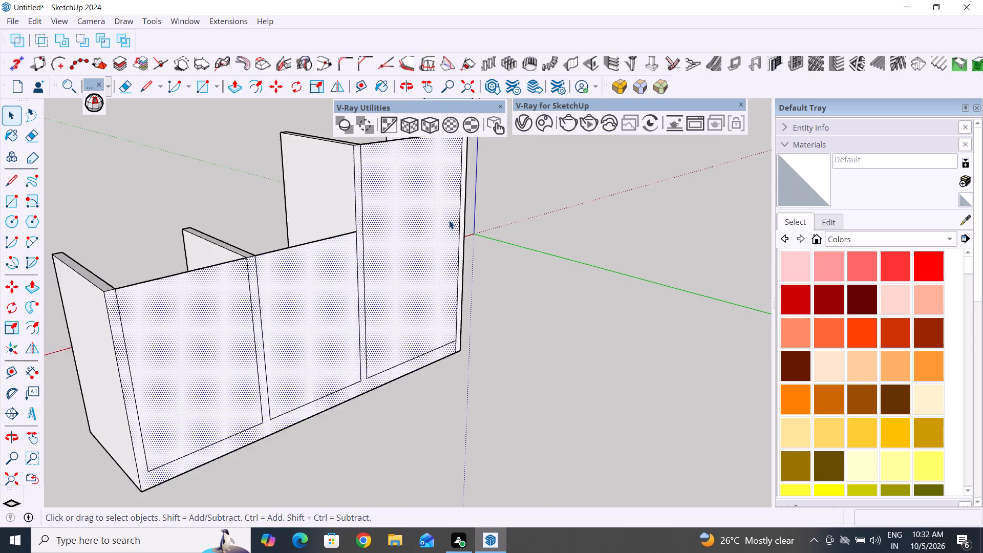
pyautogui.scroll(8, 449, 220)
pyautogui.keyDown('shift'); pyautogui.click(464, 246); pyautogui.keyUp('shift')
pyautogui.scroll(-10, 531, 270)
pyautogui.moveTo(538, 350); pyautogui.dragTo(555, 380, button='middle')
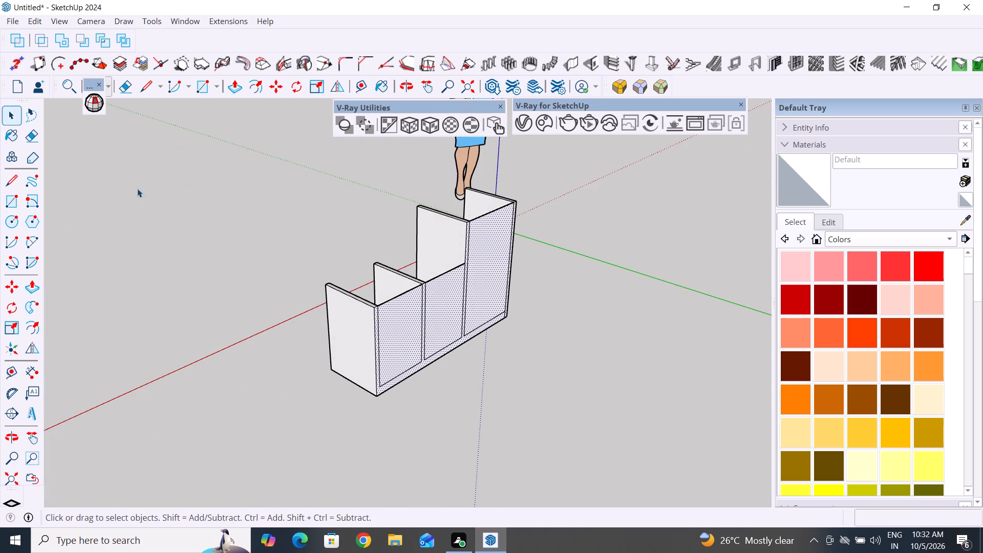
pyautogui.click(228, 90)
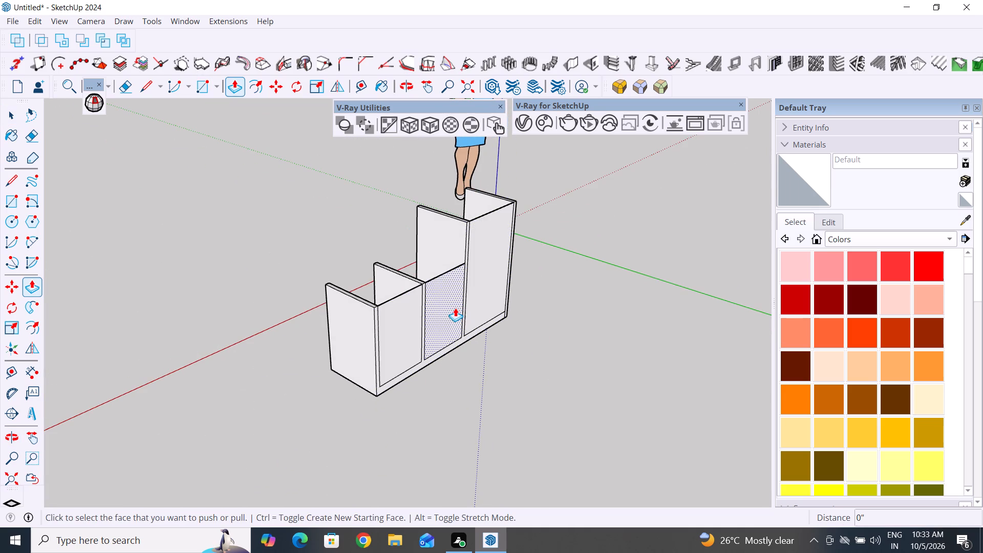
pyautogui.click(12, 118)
# Examine the rack's open bays and closed backs from the front and at an angle.
pyautogui.scroll(-5, 328, 258)
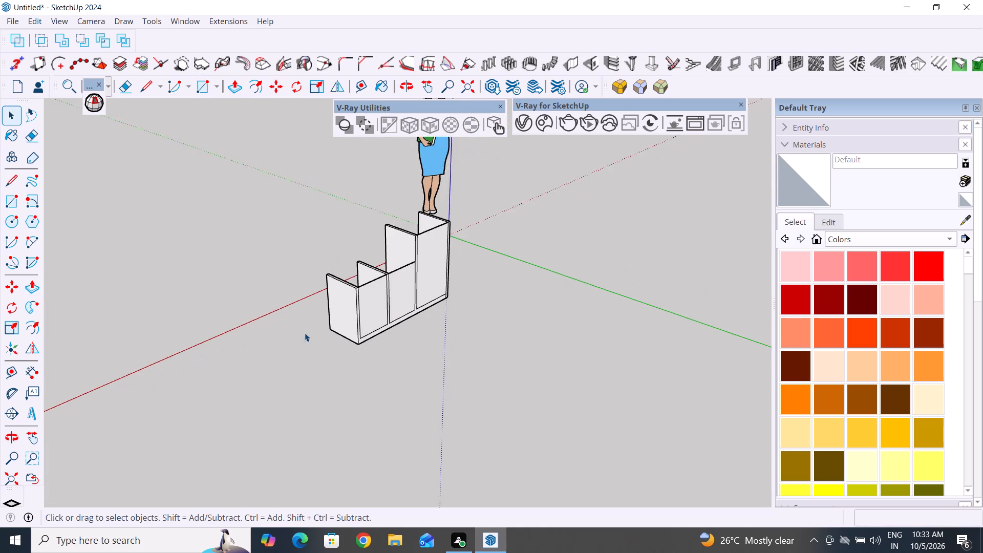
pyautogui.moveTo(315, 345); pyautogui.dragTo(652, 398, button='middle')
pyautogui.moveTo(389, 375); pyautogui.dragTo(659, 335, button='middle')
pyautogui.scroll(4, 505, 261)
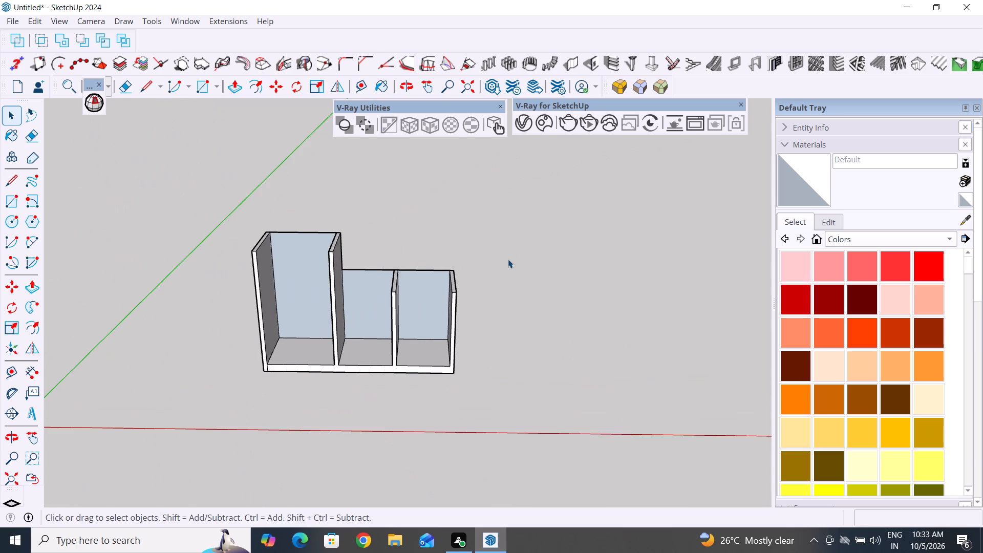
pyautogui.moveTo(521, 284); pyautogui.dragTo(438, 269, button='middle')
pyautogui.scroll(-5, 438, 269)
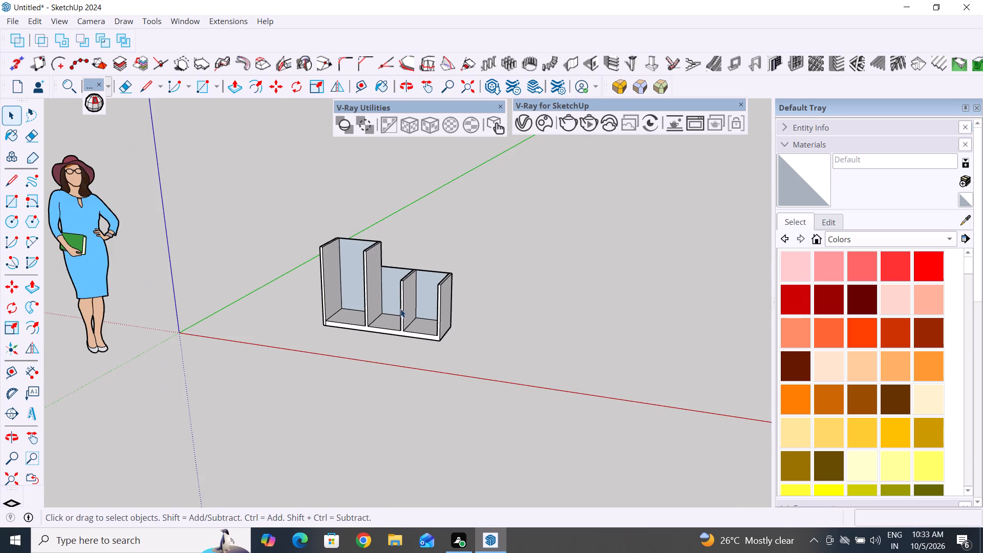
pyautogui.moveTo(210, 324); pyautogui.dragTo(325, 352, button='middle')
pyautogui.scroll(9, 623, 327)
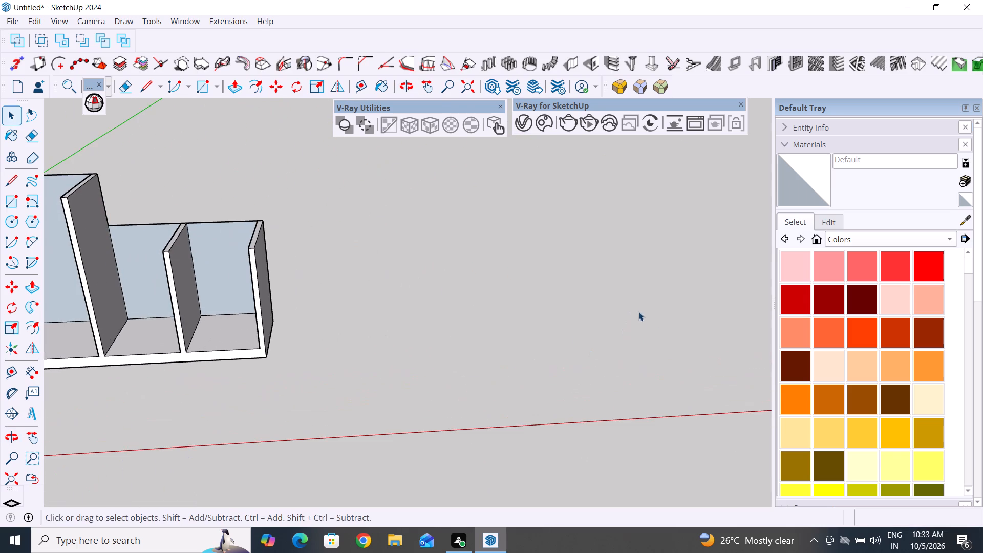
pyautogui.scroll(-6, 424, 366)
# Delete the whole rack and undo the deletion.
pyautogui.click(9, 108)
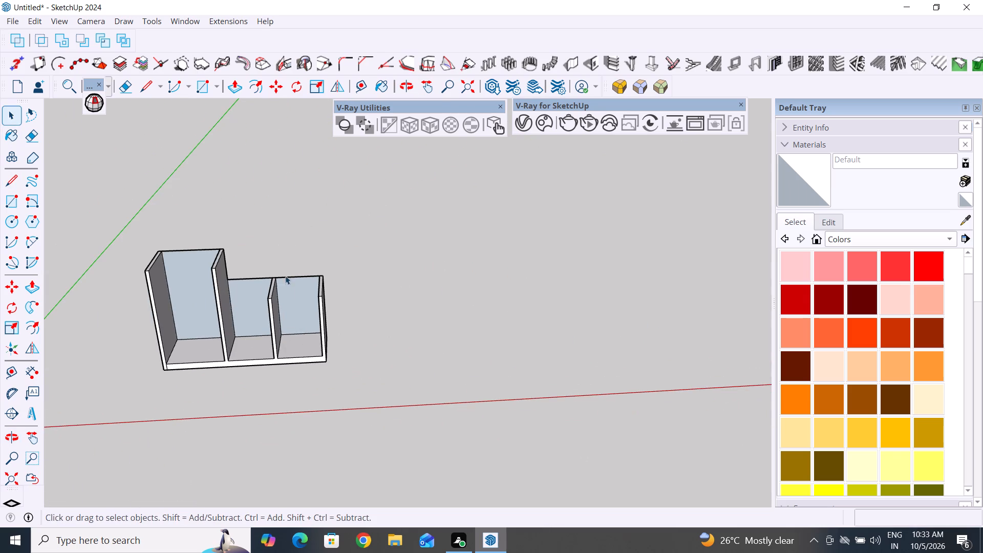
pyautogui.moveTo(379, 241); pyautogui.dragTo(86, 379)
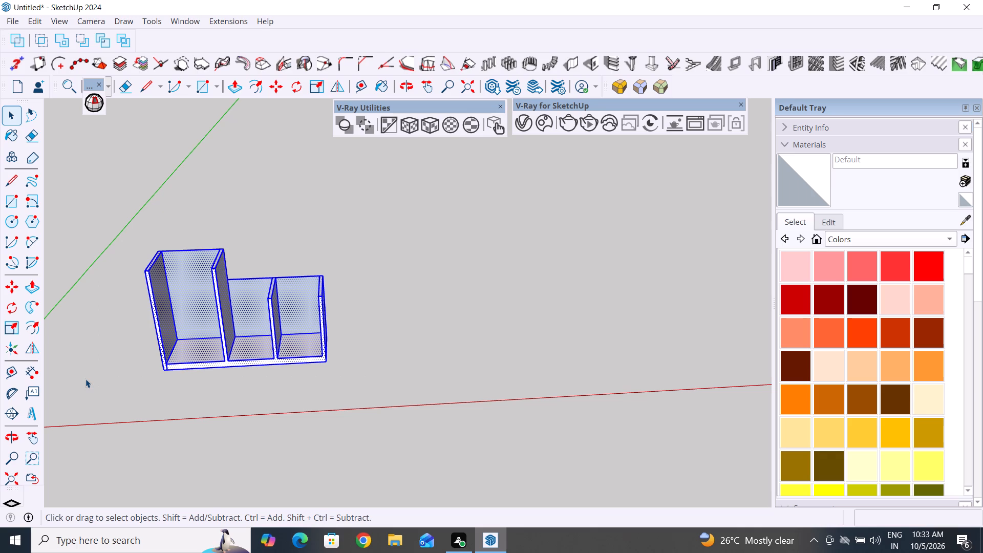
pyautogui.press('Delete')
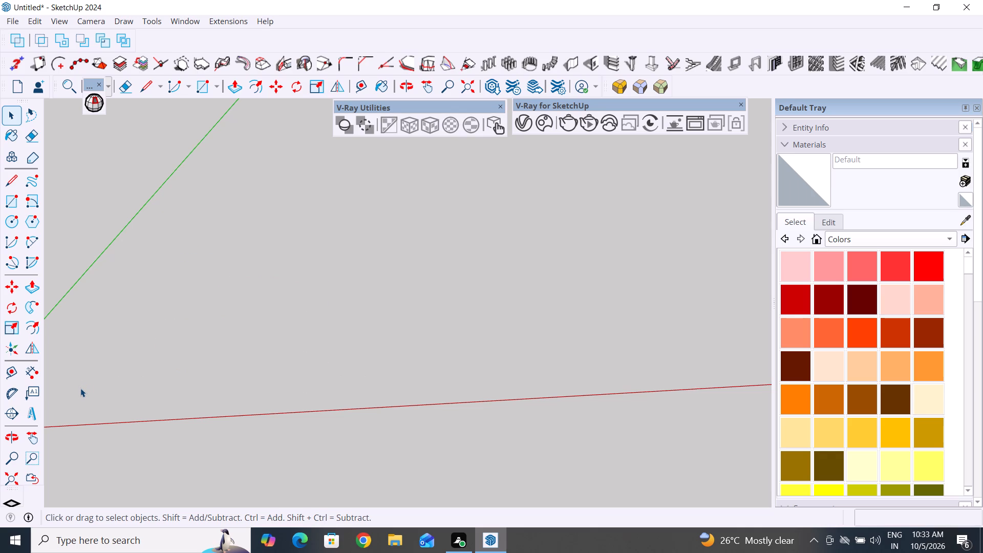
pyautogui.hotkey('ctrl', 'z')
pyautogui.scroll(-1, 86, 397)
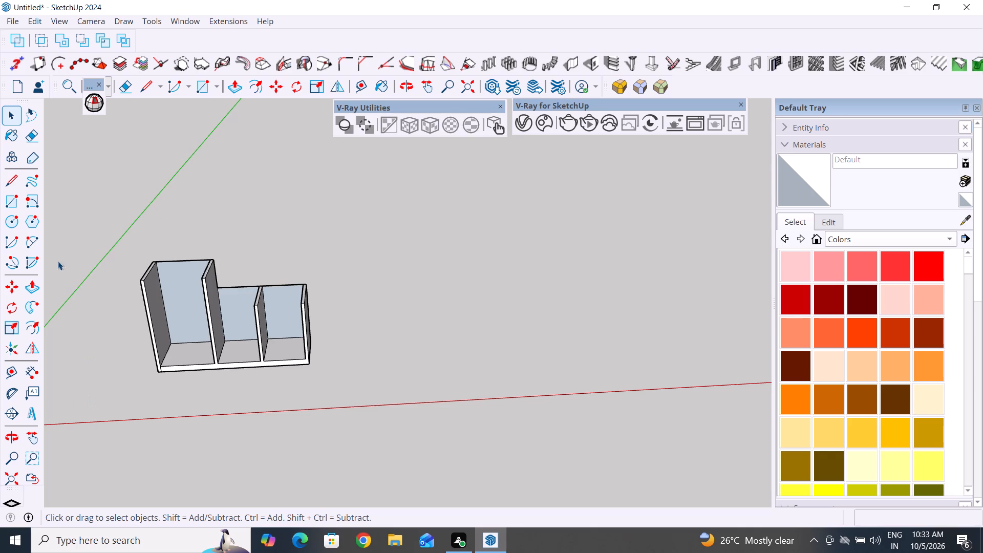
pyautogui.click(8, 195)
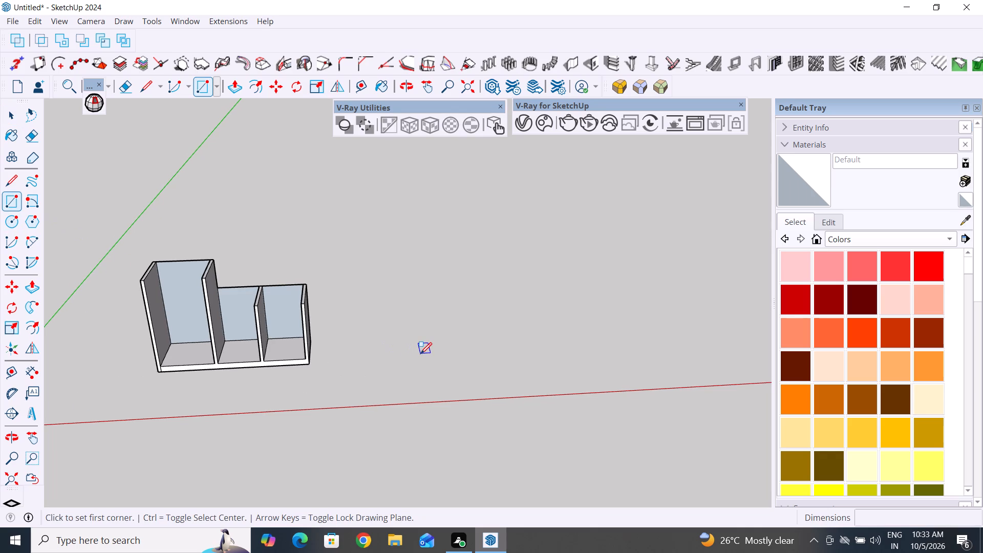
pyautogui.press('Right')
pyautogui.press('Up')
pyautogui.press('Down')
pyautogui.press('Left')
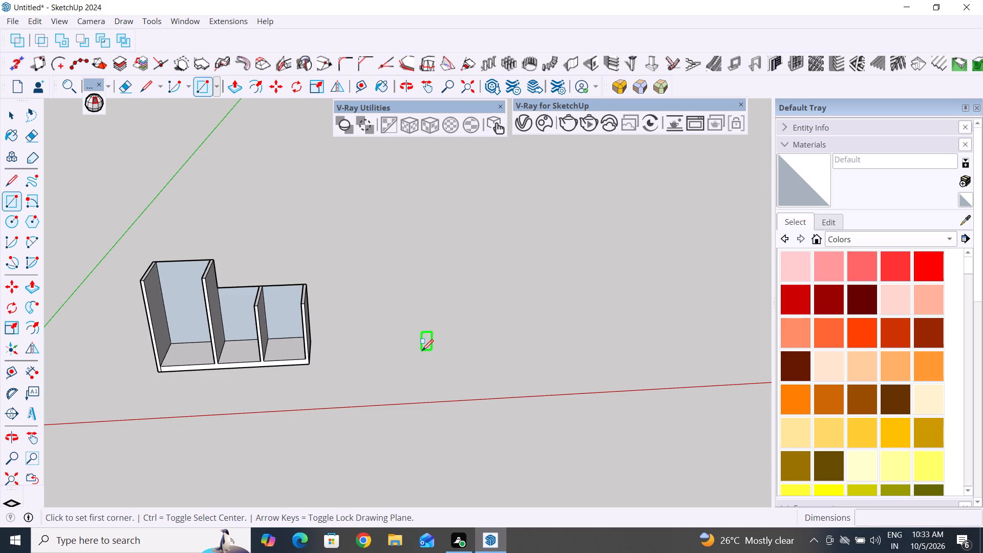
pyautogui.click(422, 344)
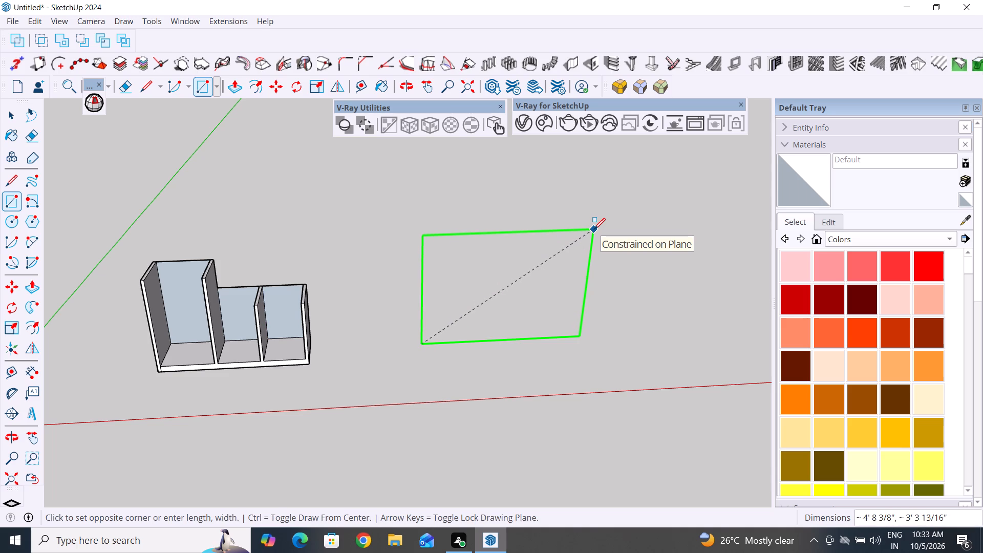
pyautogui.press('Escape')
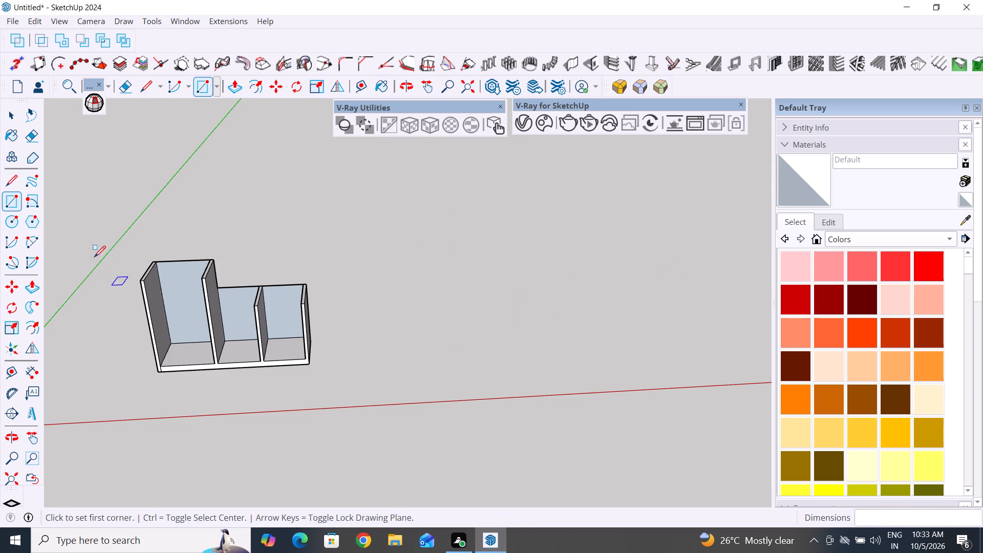
# Draw a 4' base line parallel to the red axis in the empty space beside the rack's low end.
pyautogui.click(23, 180)
pyautogui.click(5, 184)
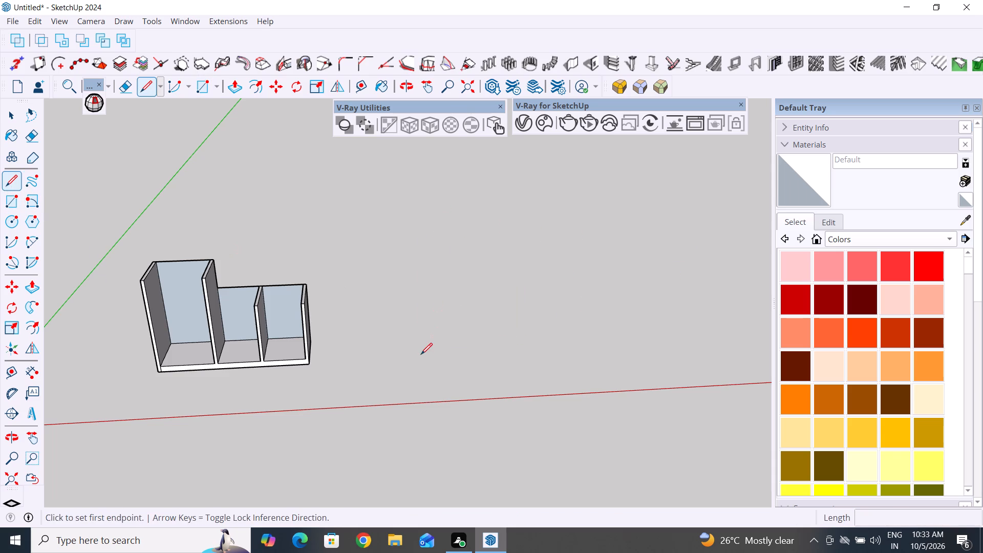
pyautogui.click(421, 354)
pyautogui.write("4'")
pyautogui.press('Return')
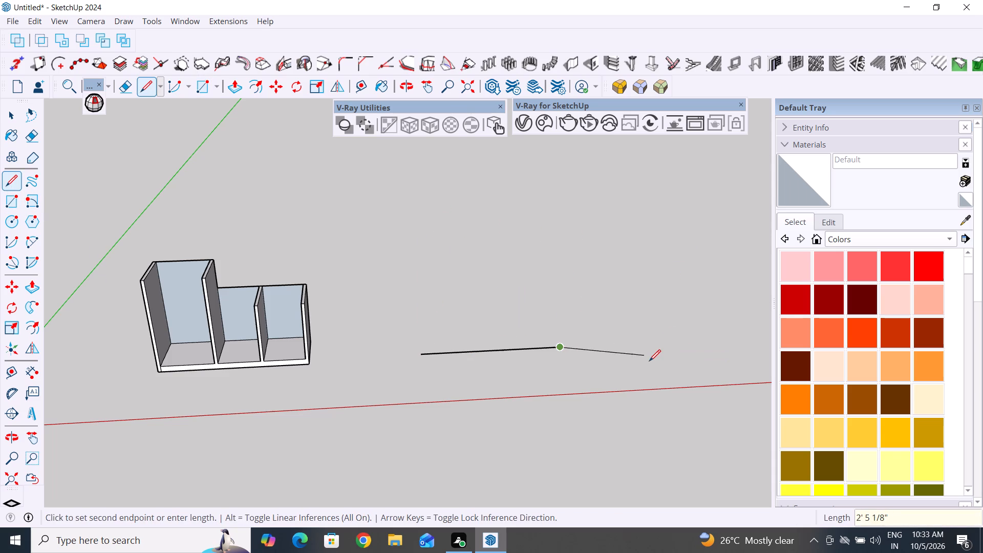
pyautogui.press('Escape')
pyautogui.click(14, 113)
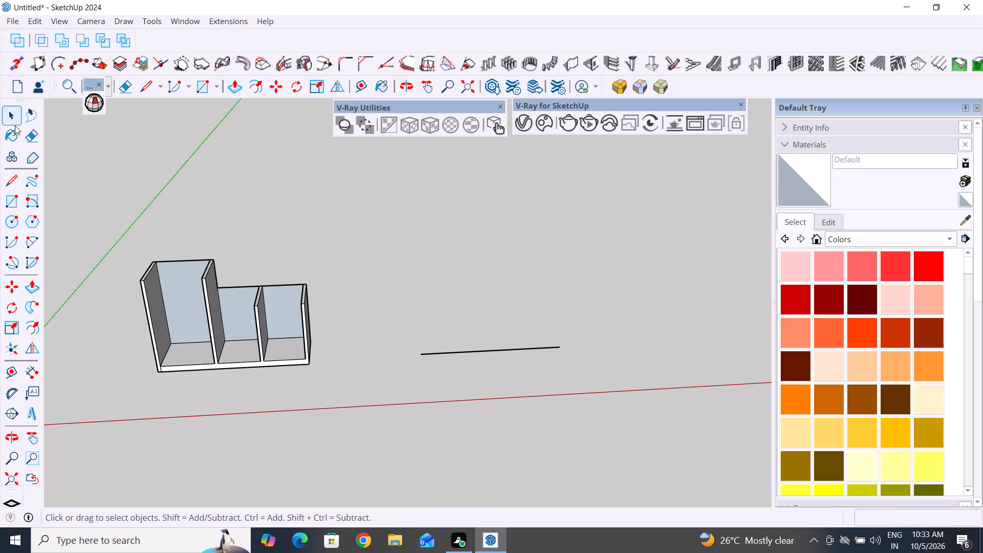
# Draw a 32" vertical line upward from the end of the 4' base line nearest the rack.
pyautogui.click(15, 180)
pyautogui.click(420, 355)
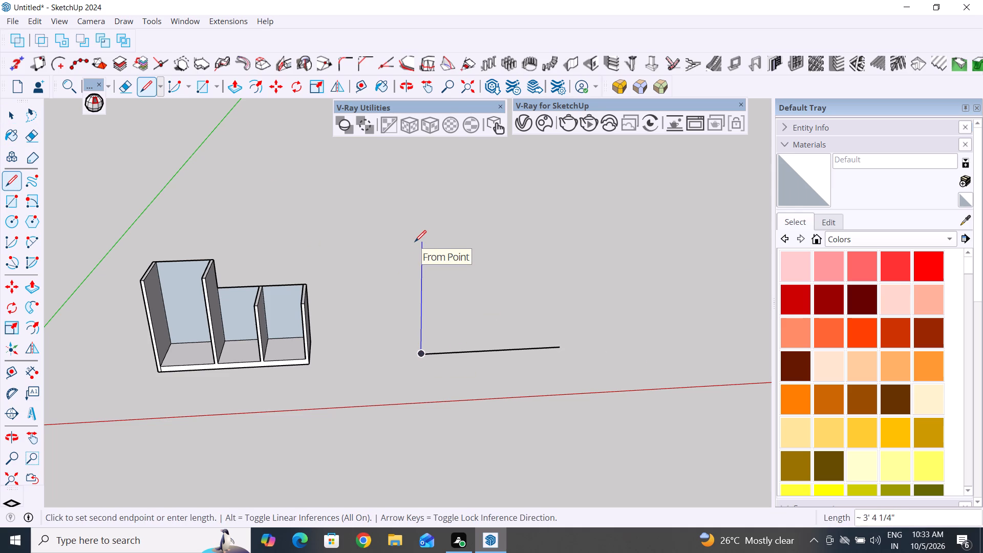
pyautogui.write('32')
pyautogui.hotkey('shift', '"')
pyautogui.press('Return')
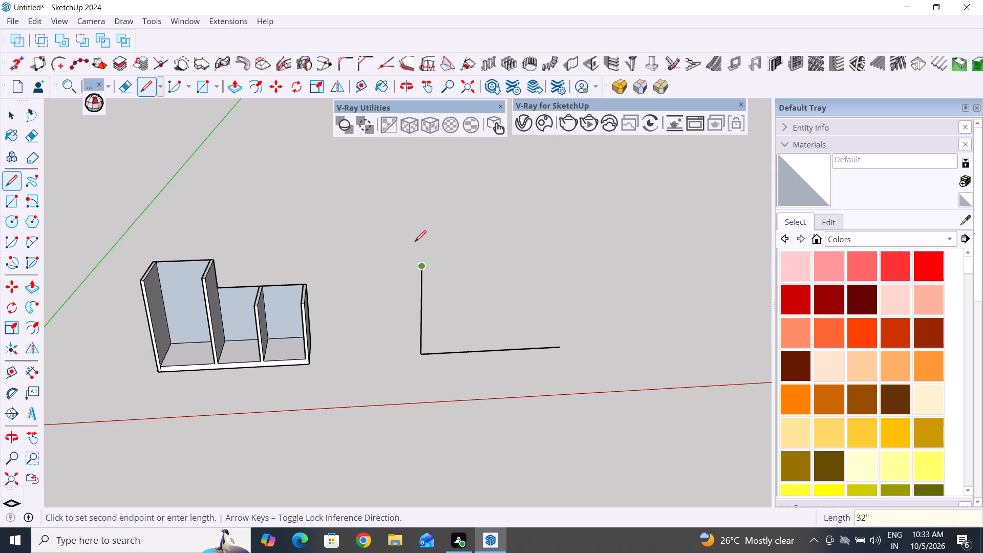
pyautogui.click(9, 123)
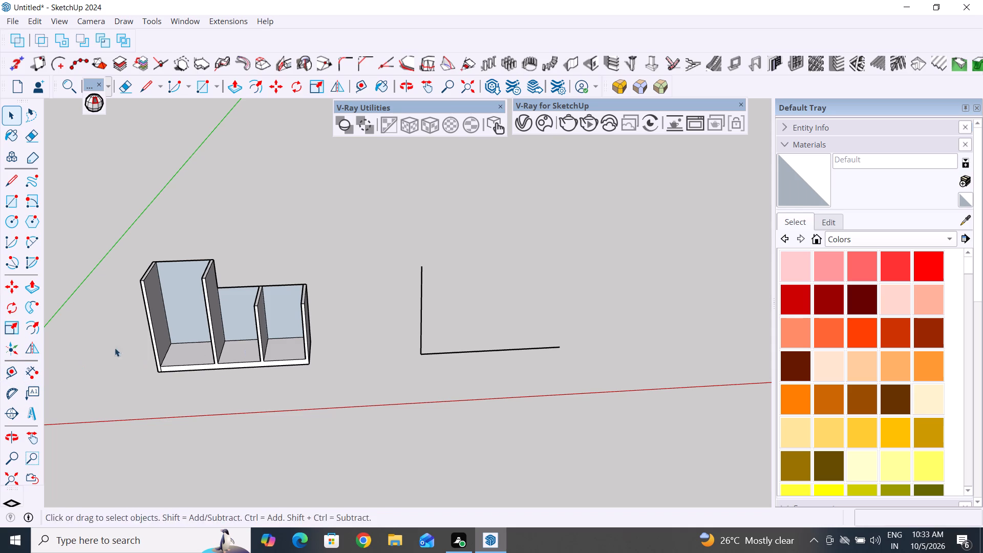
# Check the new vertical line's length between its two endpoints.
pyautogui.click(25, 374)
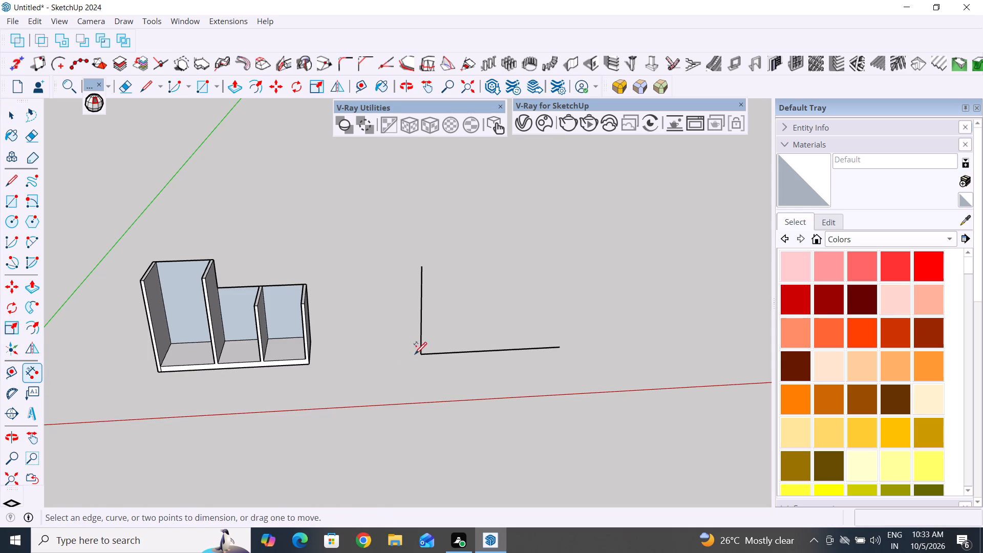
pyautogui.click(422, 356)
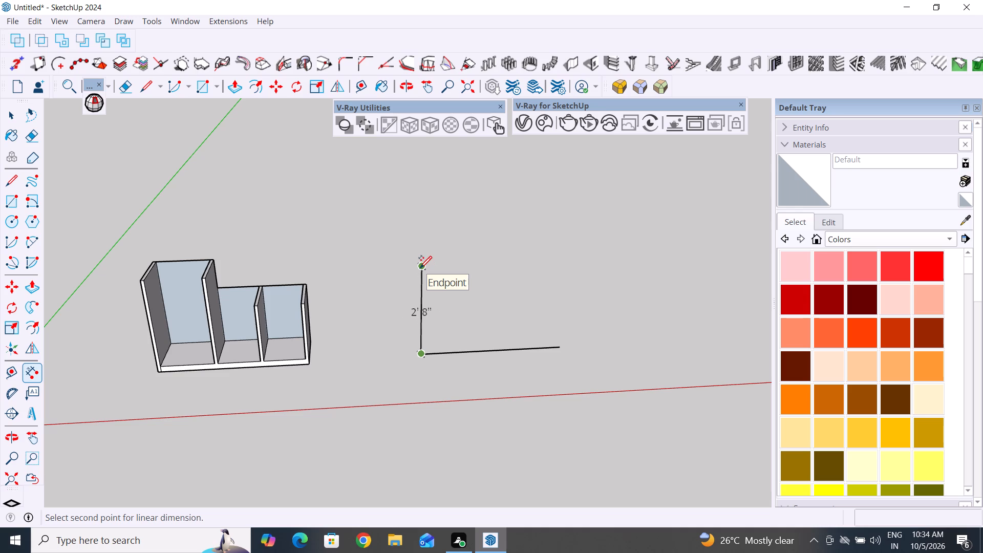
pyautogui.press('Escape')
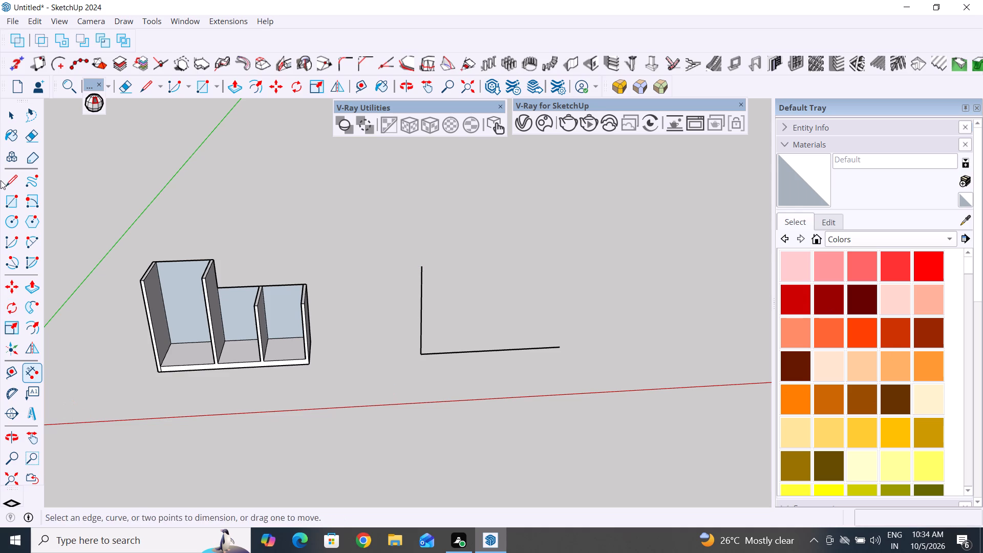
# Draw a 1'6" line along the red axis from the vertical line's top and drop a vertical to the base line, closing the tall face.
pyautogui.click(13, 174)
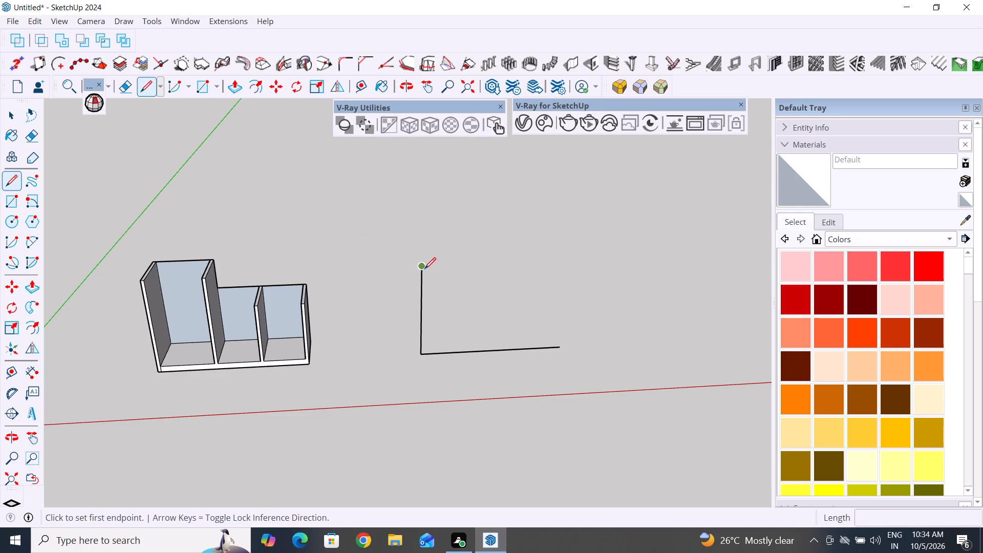
pyautogui.click(423, 267)
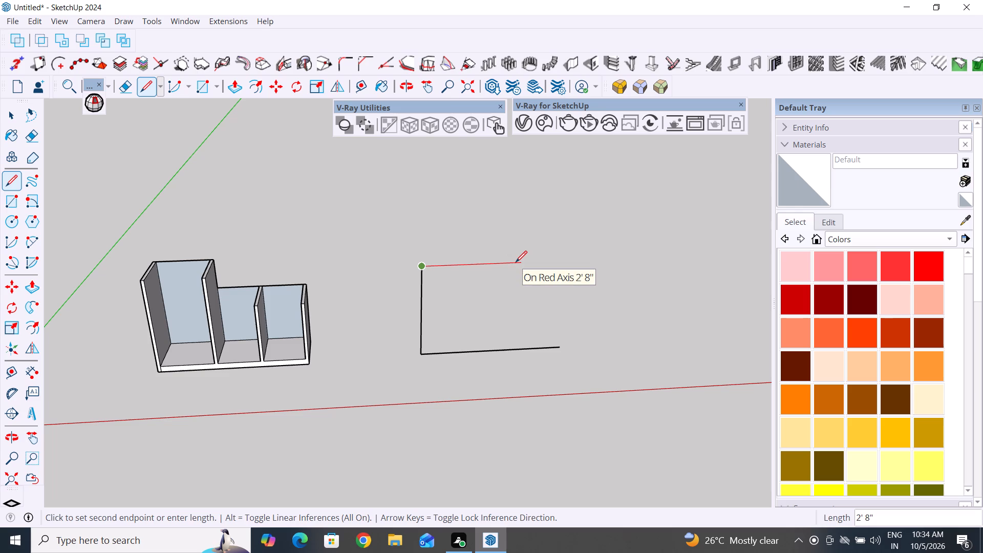
pyautogui.write("1'")
pyautogui.write('6"')
pyautogui.press('Return')
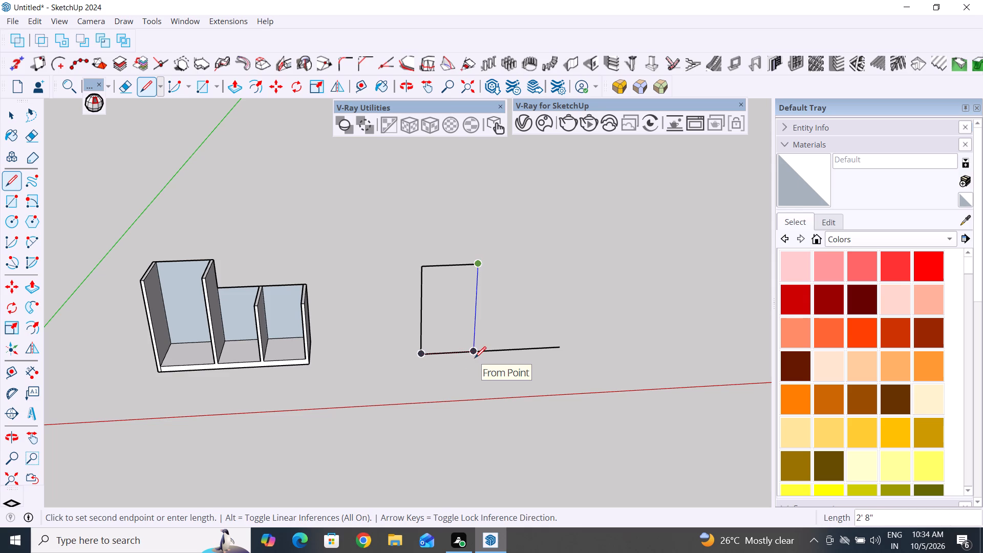
pyautogui.scroll(3, 475, 358)
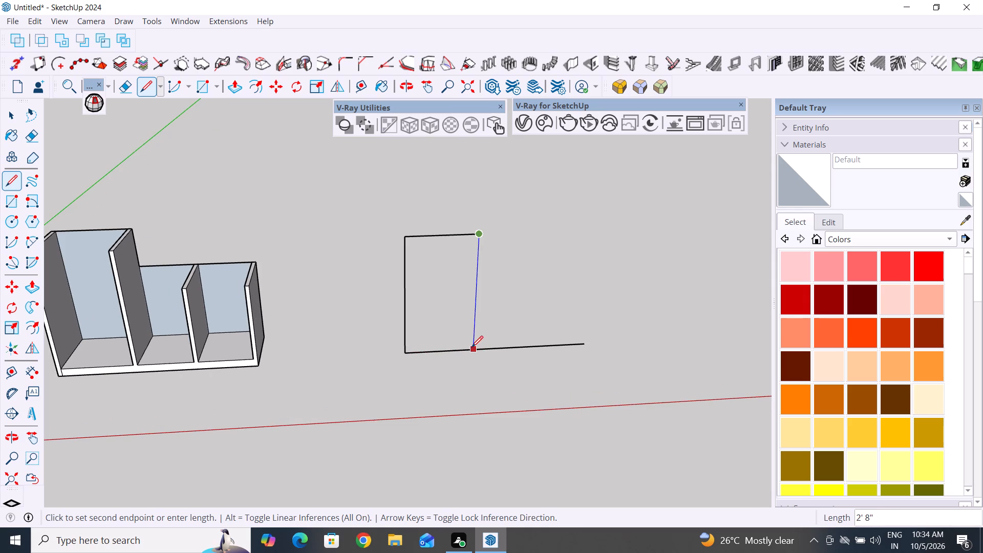
pyautogui.click(473, 350)
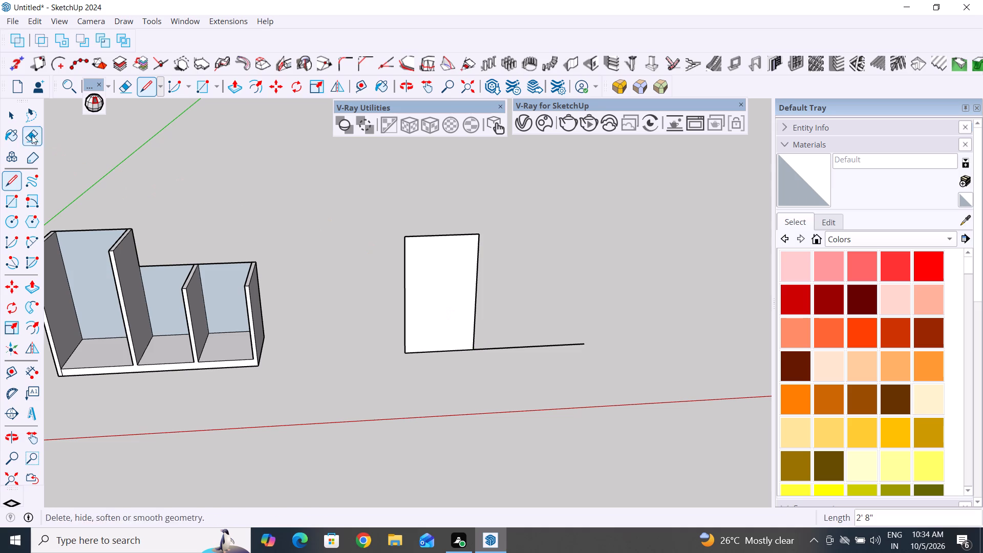
pyautogui.click(12, 117)
# Draw a 1'6" vertical line up from the base line's free end and connect it across to the tall section, closing the low face.
pyautogui.scroll(4, 560, 410)
pyautogui.moveTo(565, 411); pyautogui.dragTo(410, 254, button='middle')
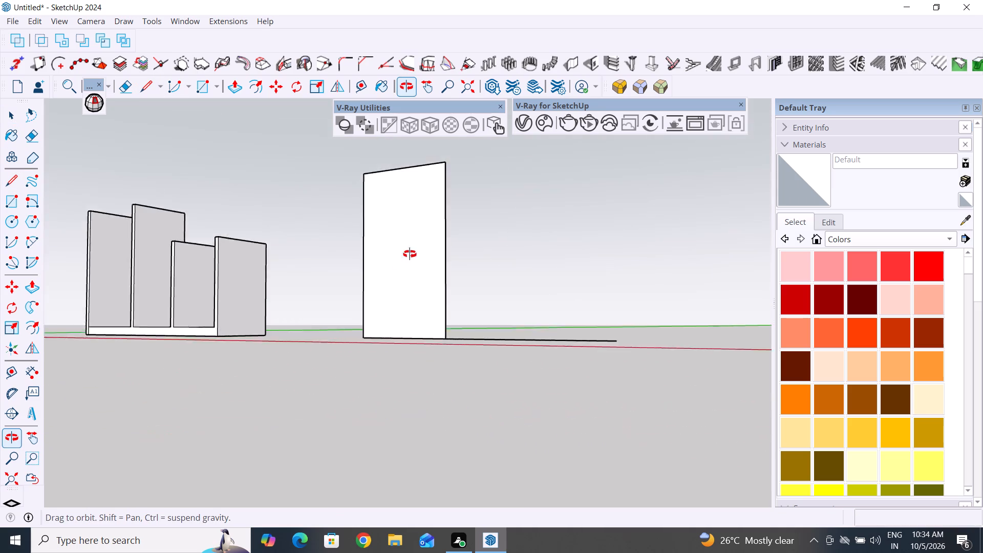
pyautogui.moveTo(410, 254); pyautogui.dragTo(548, 277, button='middle')
pyautogui.scroll(-4, 517, 392)
pyautogui.moveTo(528, 406); pyautogui.dragTo(543, 465, button='middle')
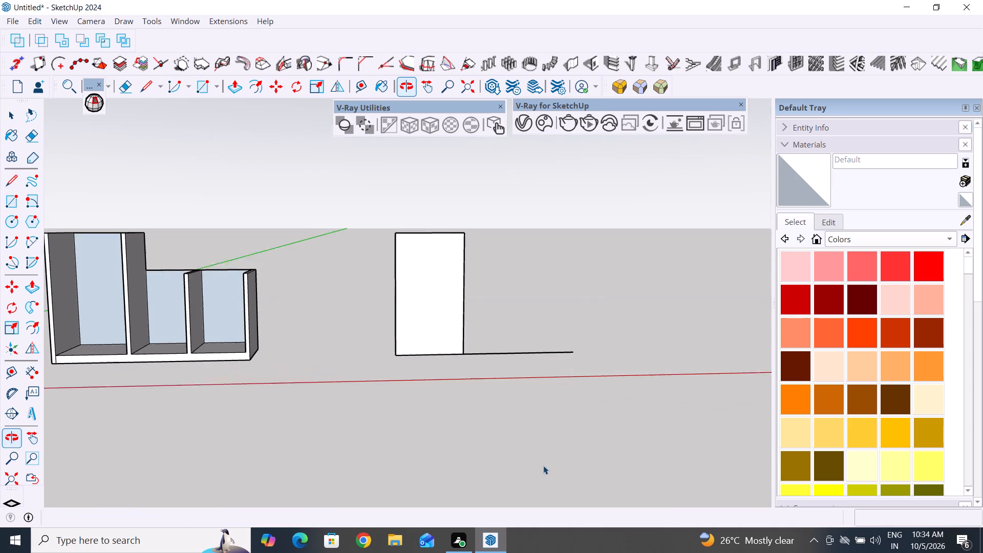
pyautogui.click(18, 179)
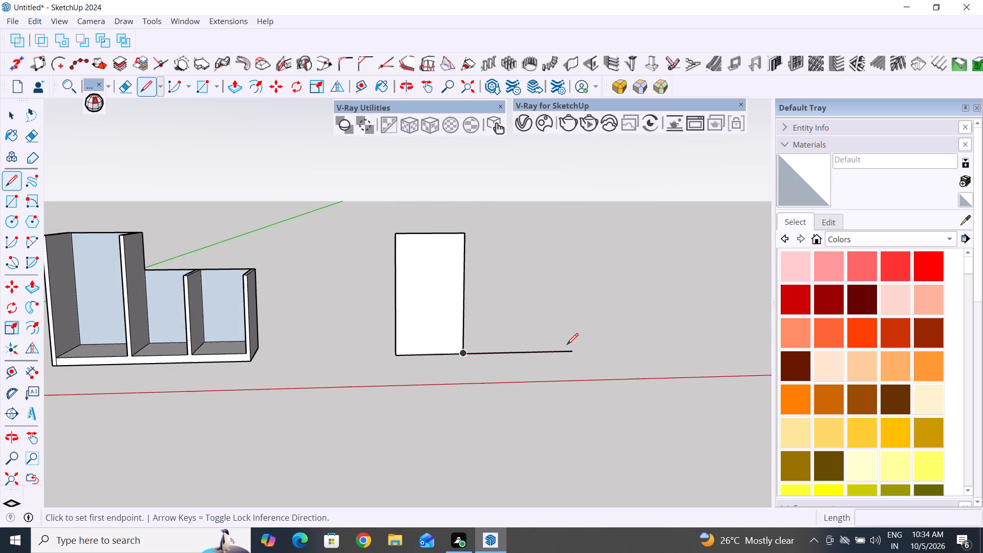
pyautogui.click(573, 353)
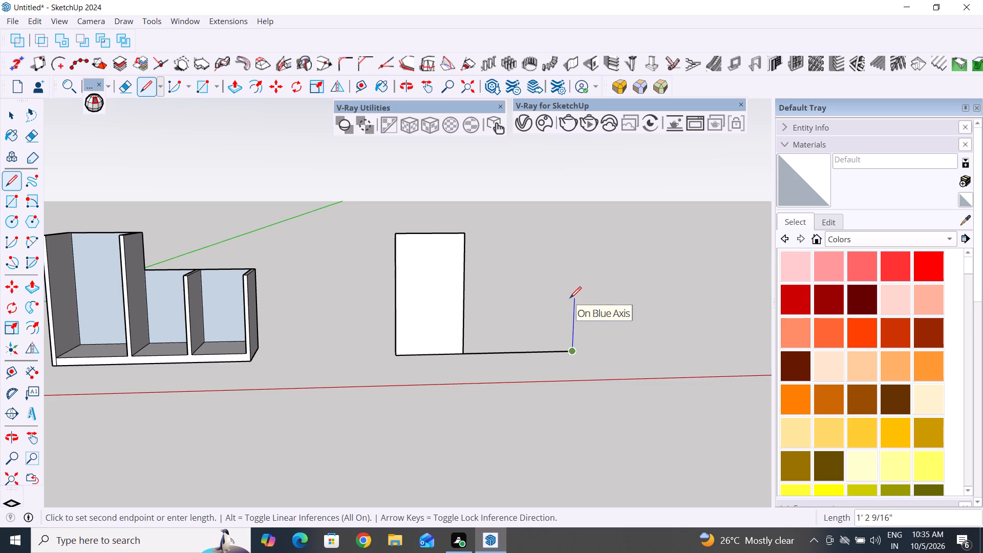
pyautogui.write('1\'6"')
pyautogui.press('Return')
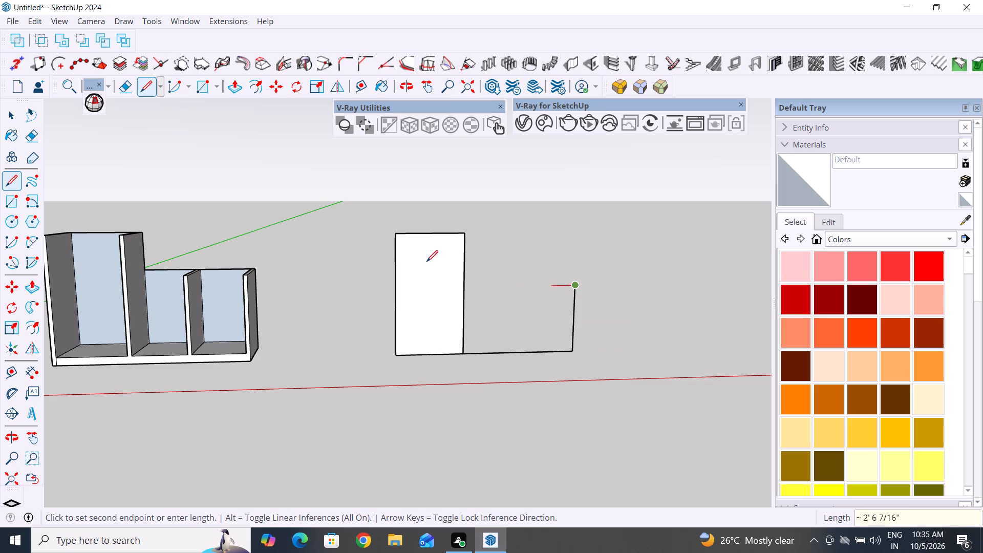
pyautogui.click(461, 290)
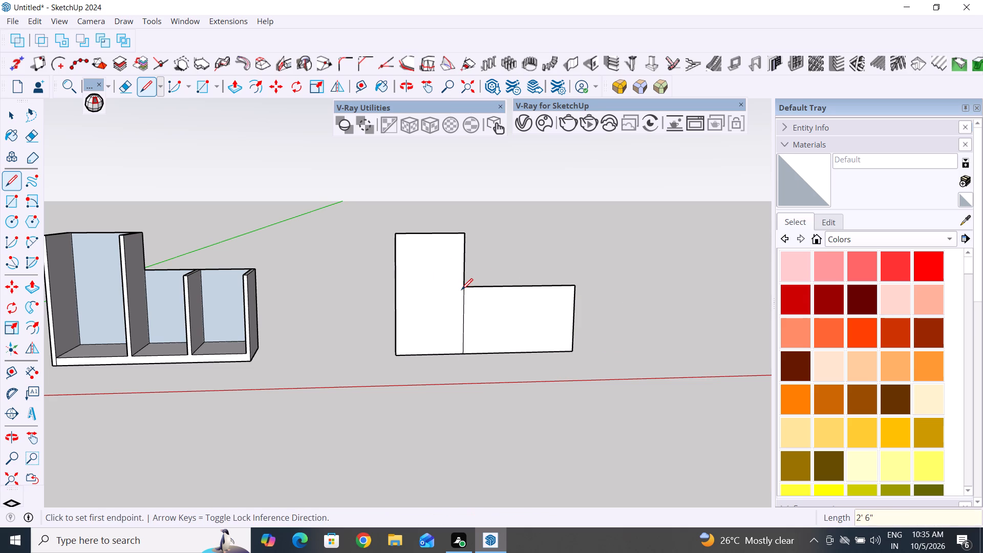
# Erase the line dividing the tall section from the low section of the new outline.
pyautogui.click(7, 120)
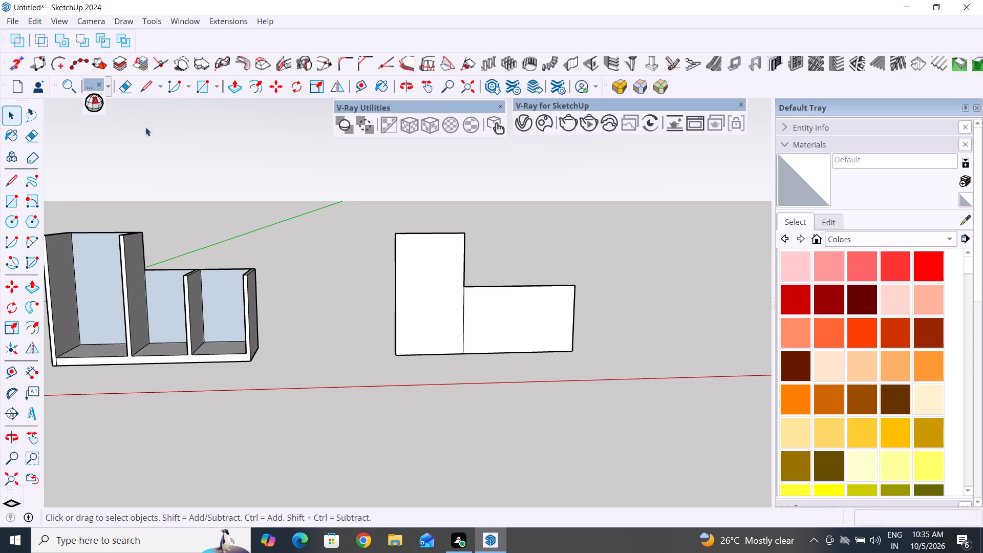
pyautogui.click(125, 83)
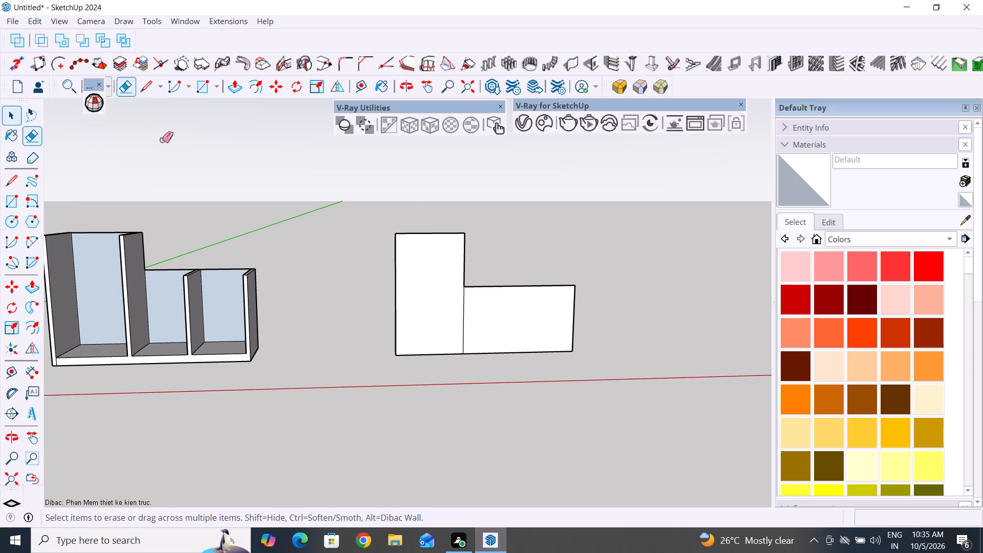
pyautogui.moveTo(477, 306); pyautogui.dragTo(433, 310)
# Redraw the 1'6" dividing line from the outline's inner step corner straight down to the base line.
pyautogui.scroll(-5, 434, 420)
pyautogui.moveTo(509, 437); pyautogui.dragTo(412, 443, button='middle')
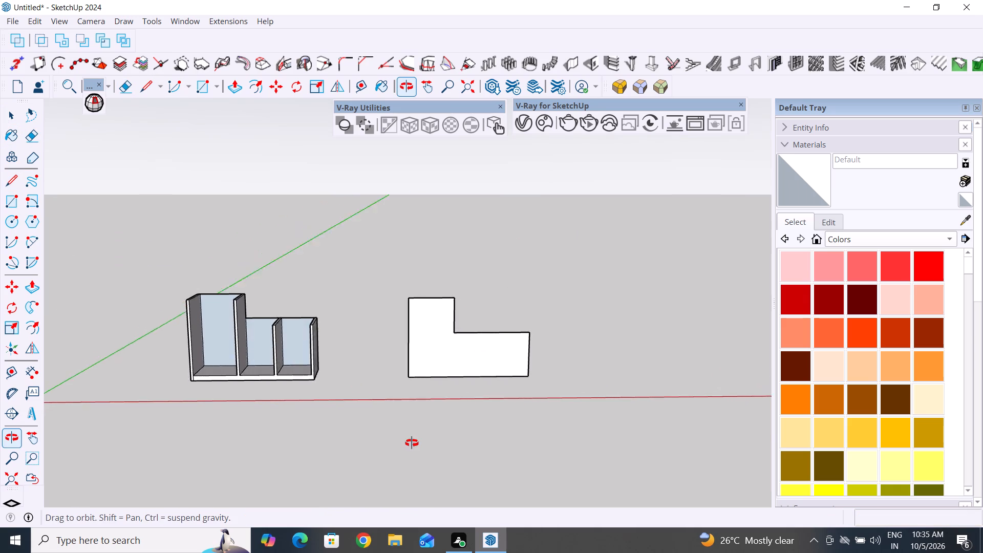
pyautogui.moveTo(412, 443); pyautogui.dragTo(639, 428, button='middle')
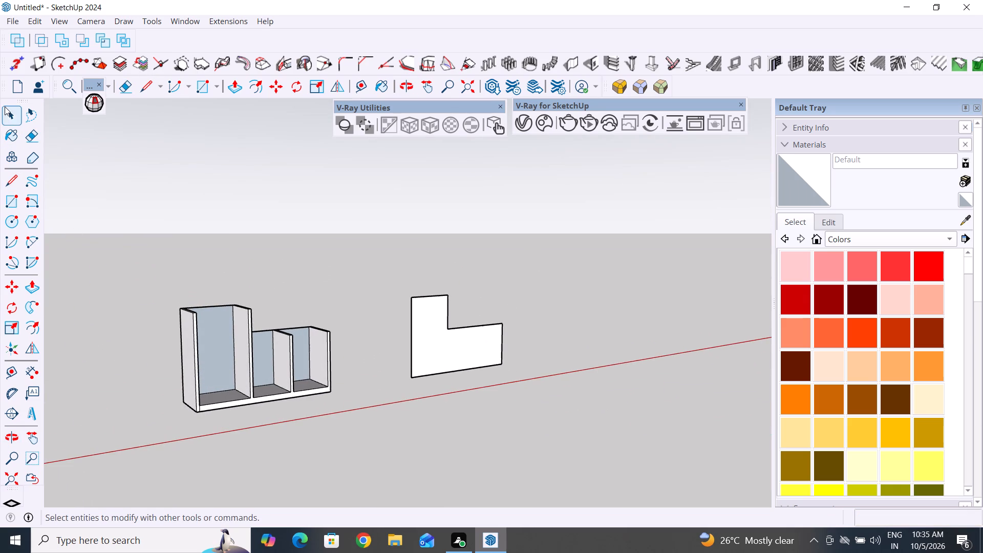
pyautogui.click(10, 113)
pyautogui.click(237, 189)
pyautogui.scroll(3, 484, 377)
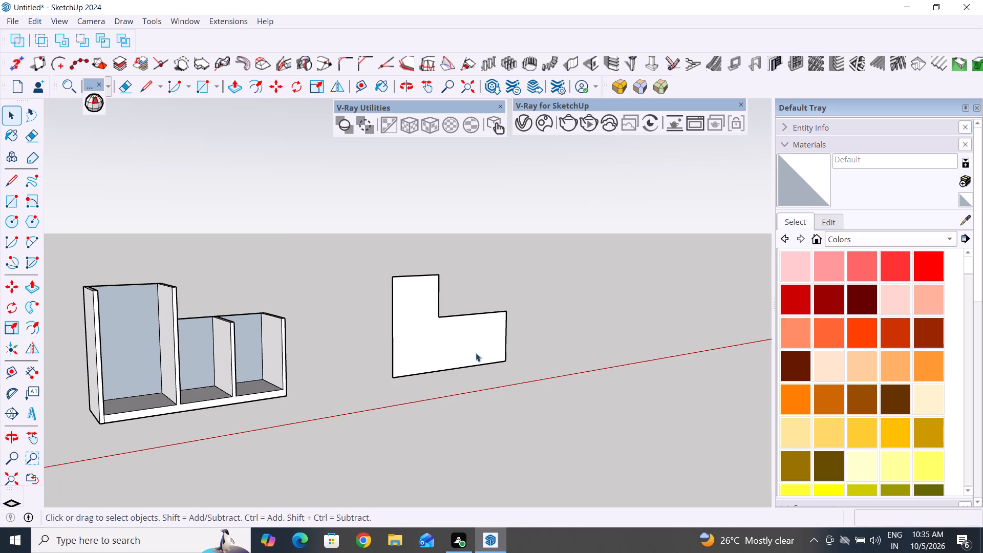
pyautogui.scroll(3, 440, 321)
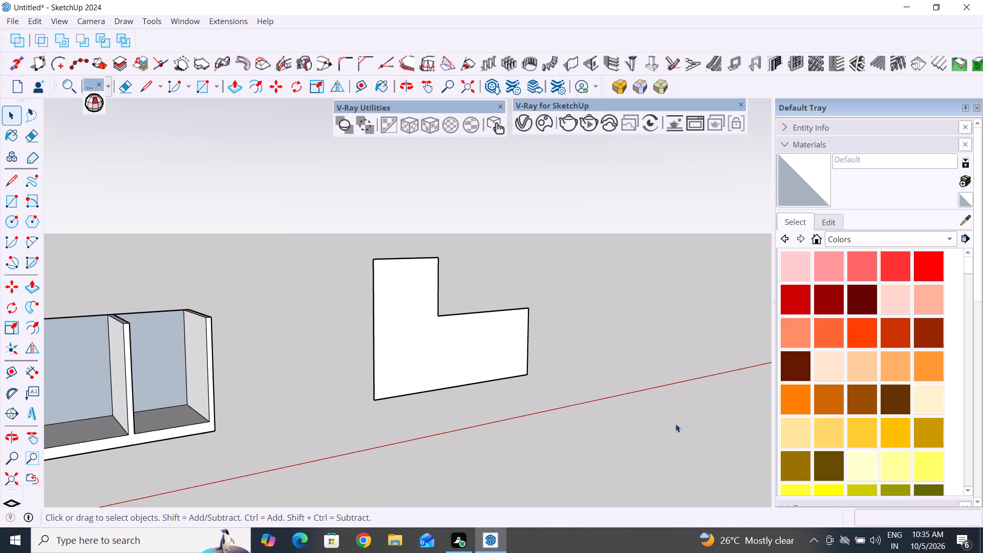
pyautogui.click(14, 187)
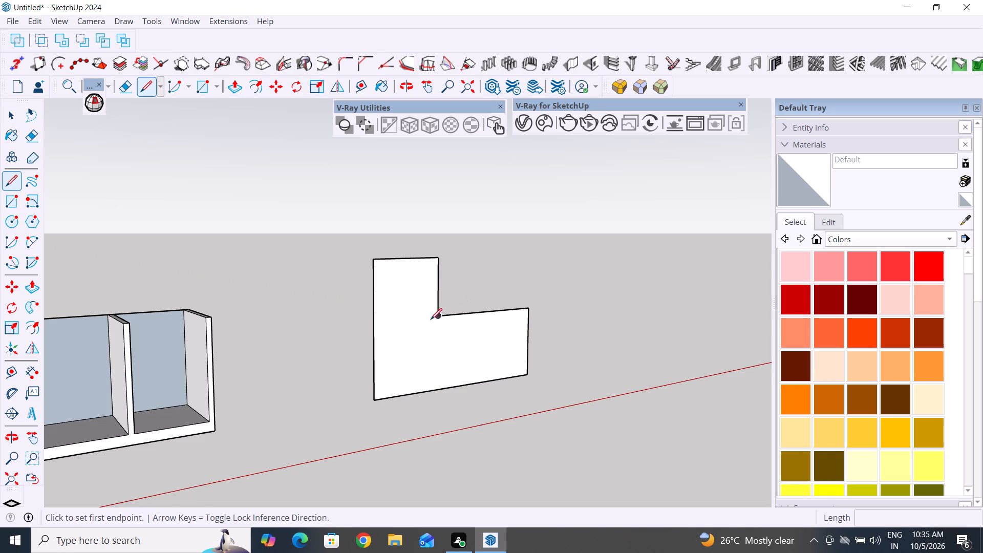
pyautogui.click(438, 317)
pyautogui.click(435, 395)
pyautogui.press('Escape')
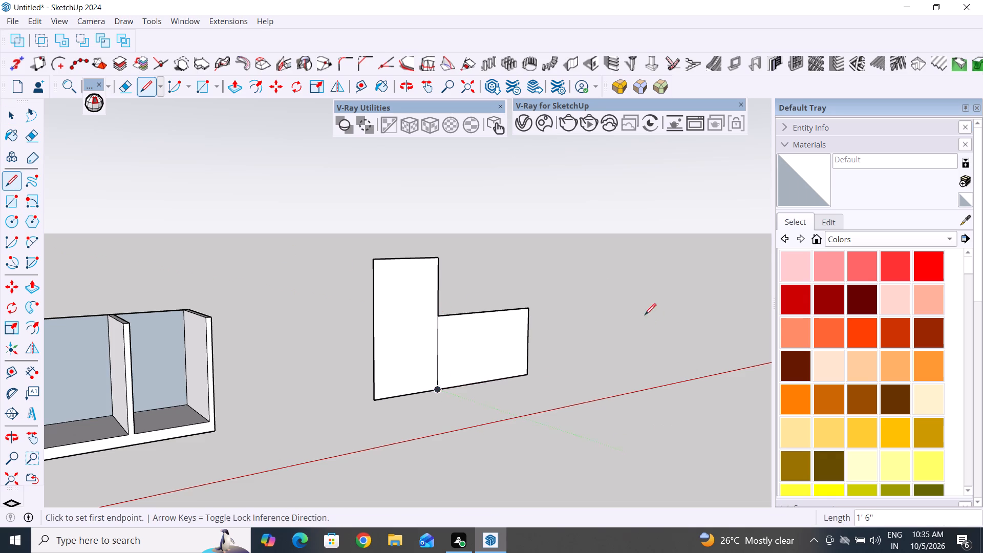
# Place vertical guides 1" inside the tall section's outer edge and 1" inside its dividing line.
pyautogui.click(20, 371)
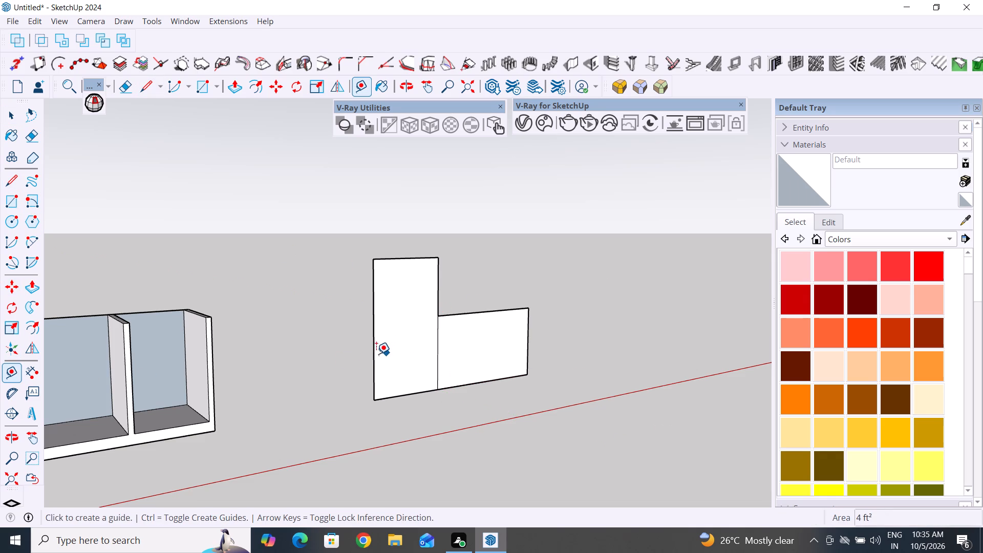
pyautogui.click(374, 354)
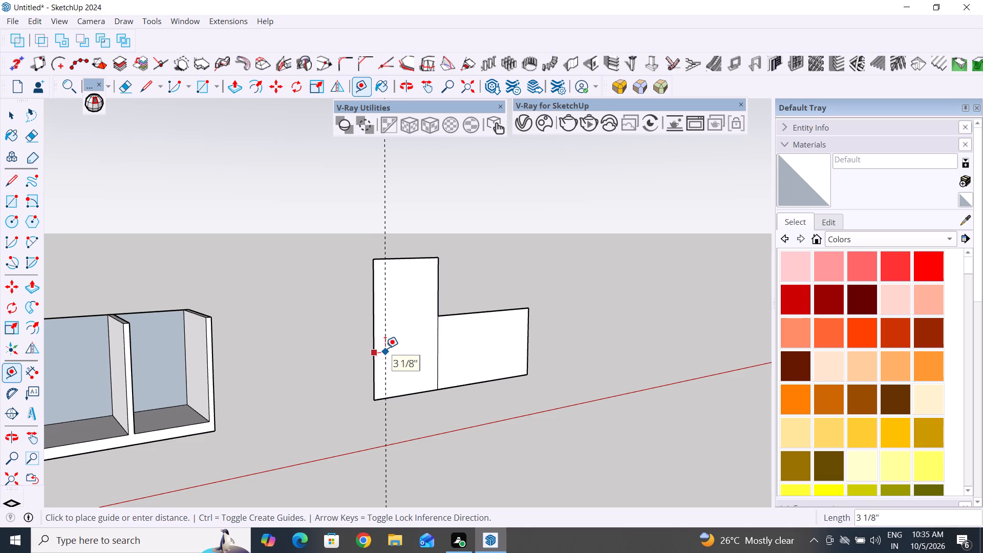
pyautogui.scroll(3, 385, 348)
pyautogui.moveTo(385, 348); pyautogui.dragTo(296, 369, button='middle')
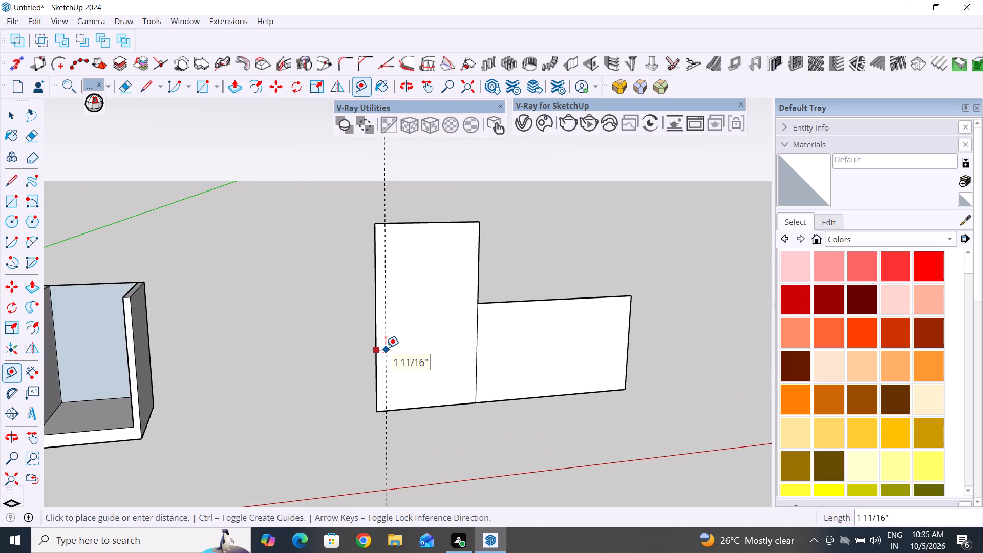
pyautogui.write('1"')
pyautogui.press('Return')
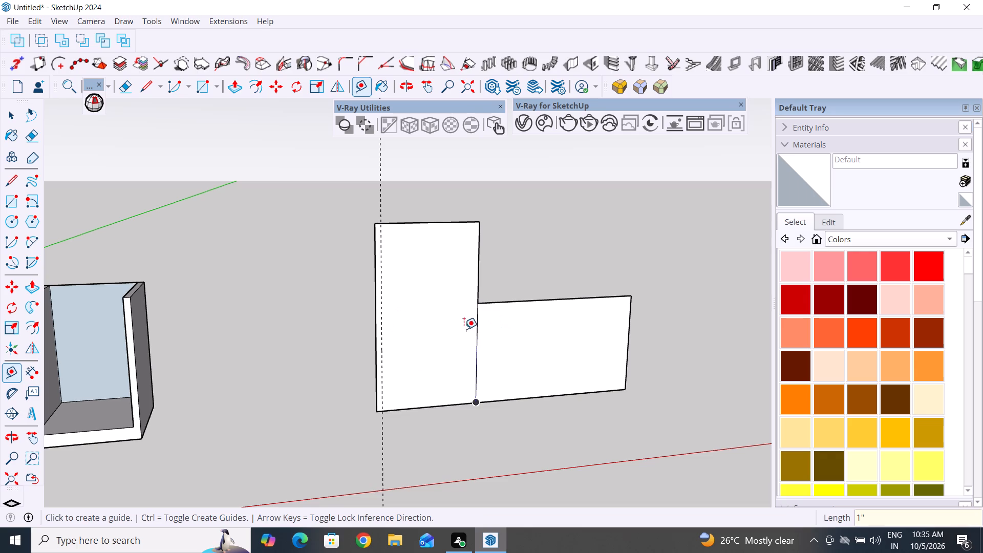
pyautogui.click(477, 326)
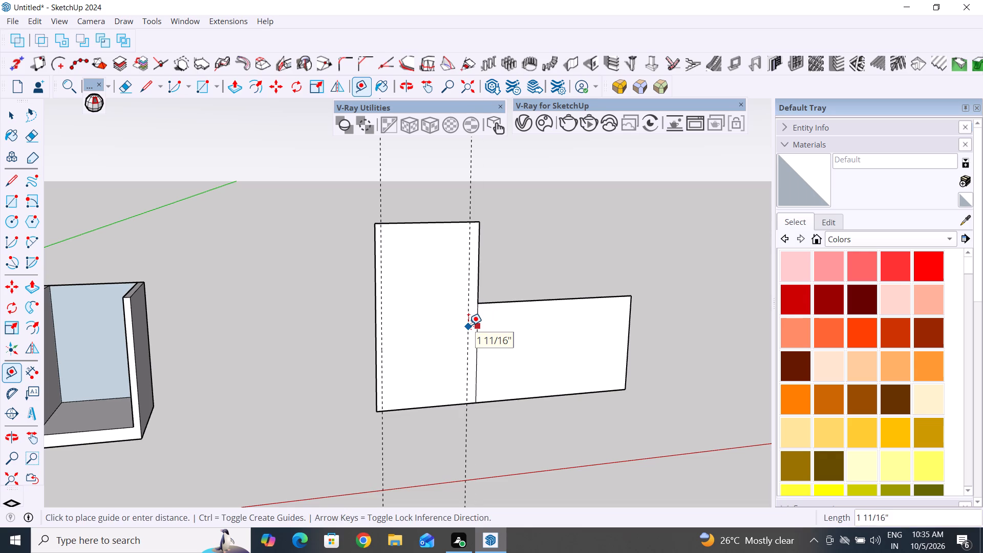
pyautogui.press('1')
pyautogui.hotkey('shift', '"')
pyautogui.press('Return')
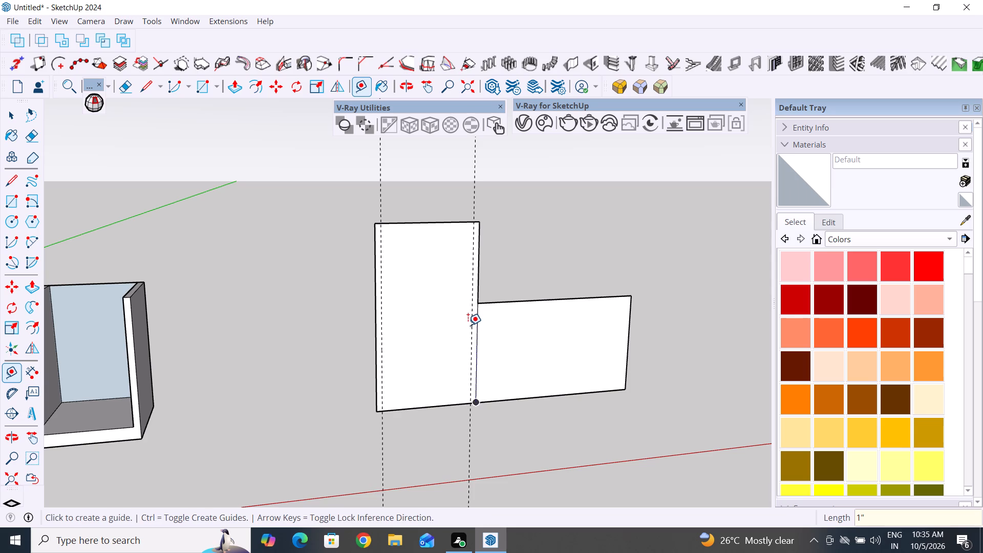
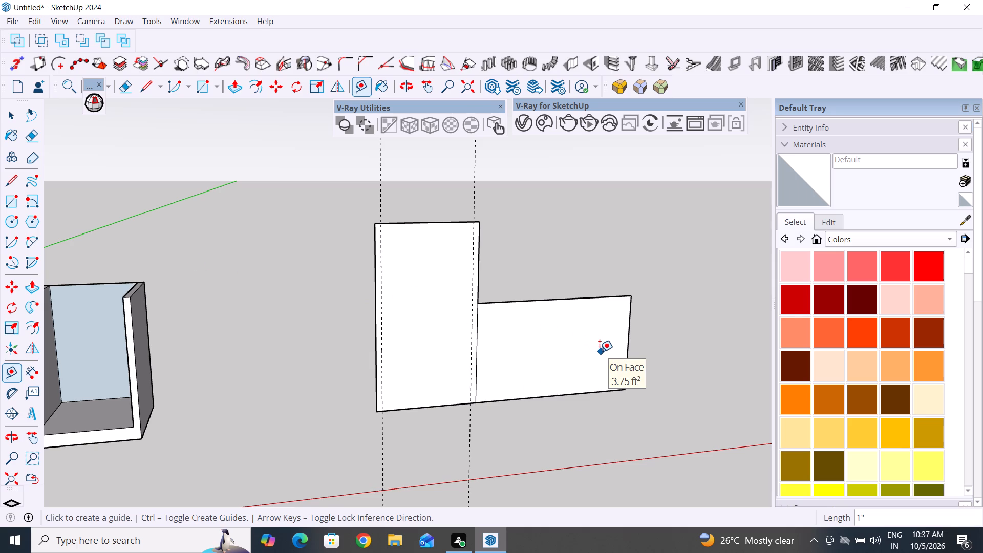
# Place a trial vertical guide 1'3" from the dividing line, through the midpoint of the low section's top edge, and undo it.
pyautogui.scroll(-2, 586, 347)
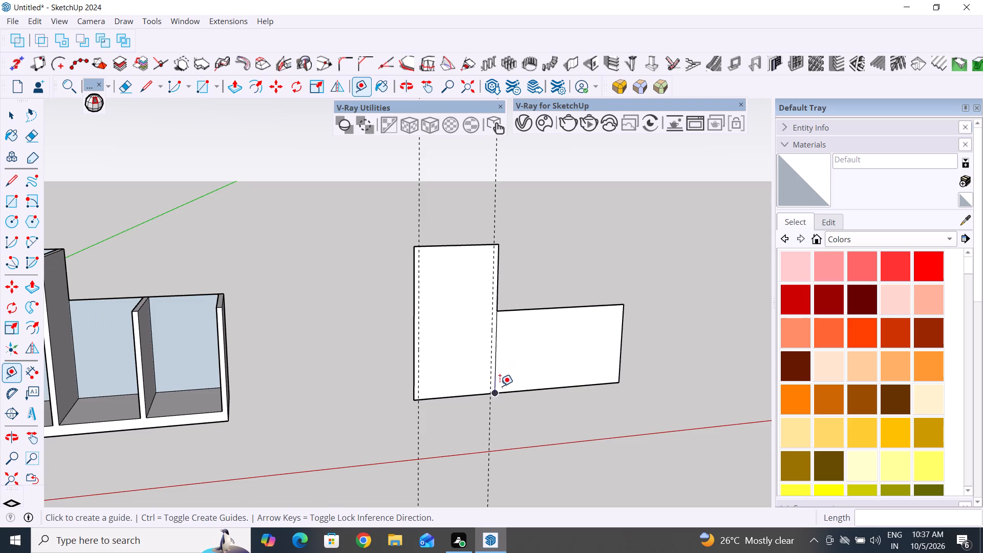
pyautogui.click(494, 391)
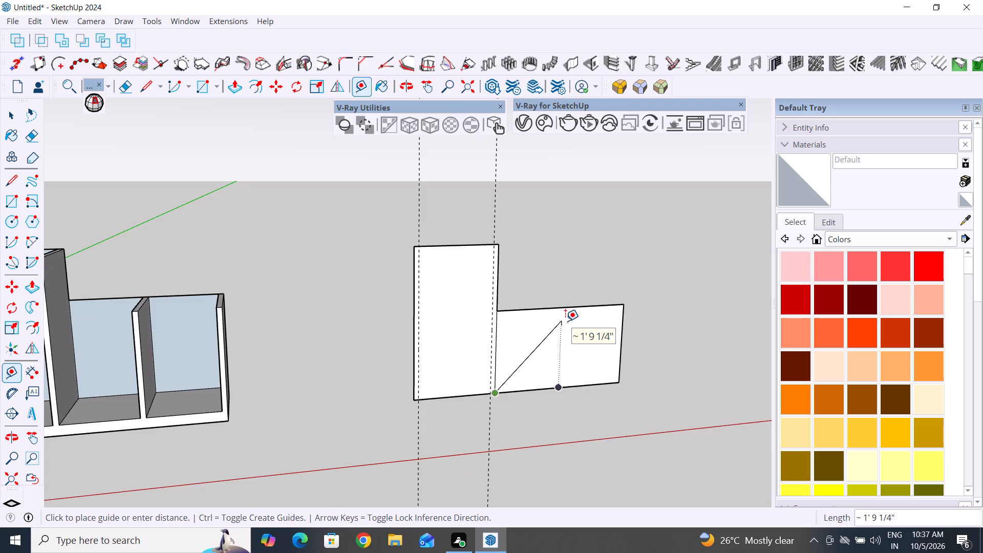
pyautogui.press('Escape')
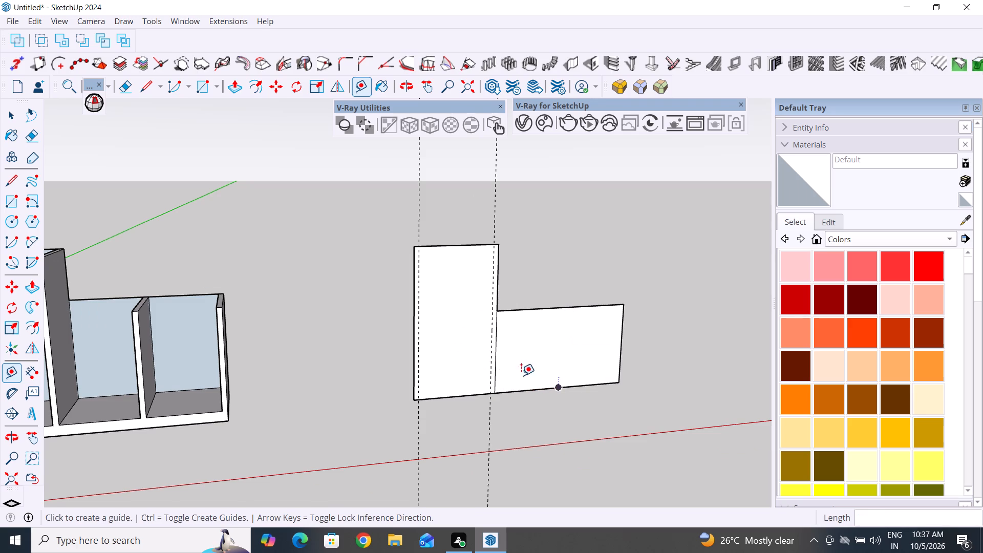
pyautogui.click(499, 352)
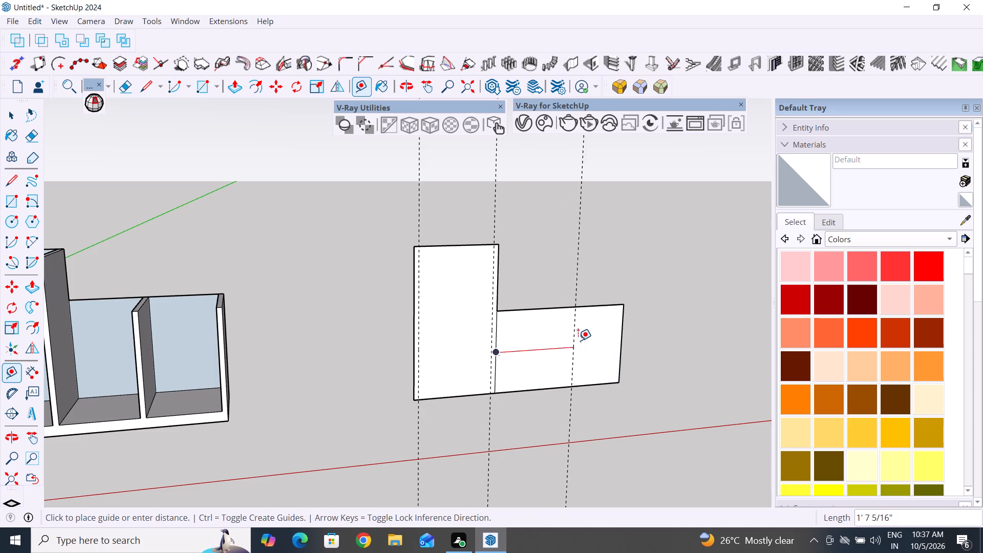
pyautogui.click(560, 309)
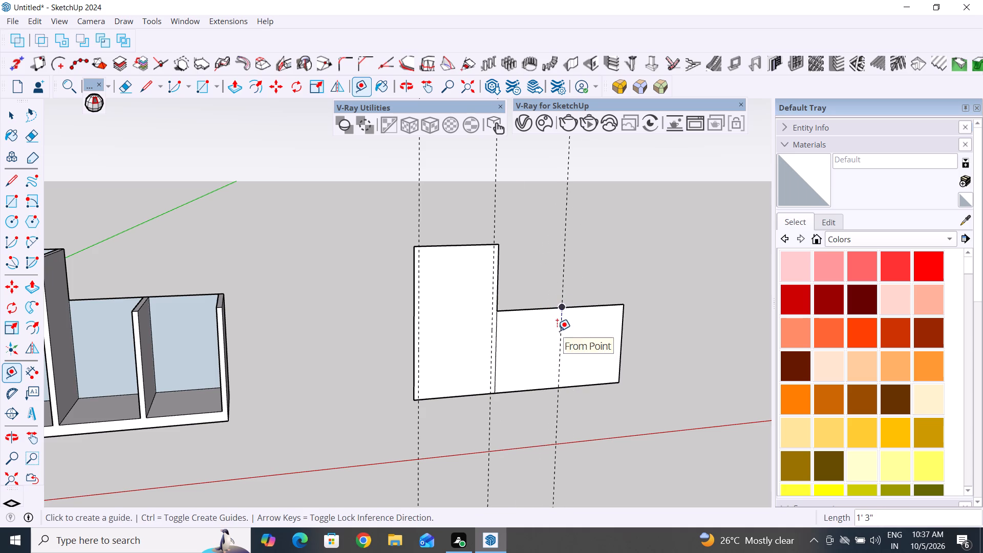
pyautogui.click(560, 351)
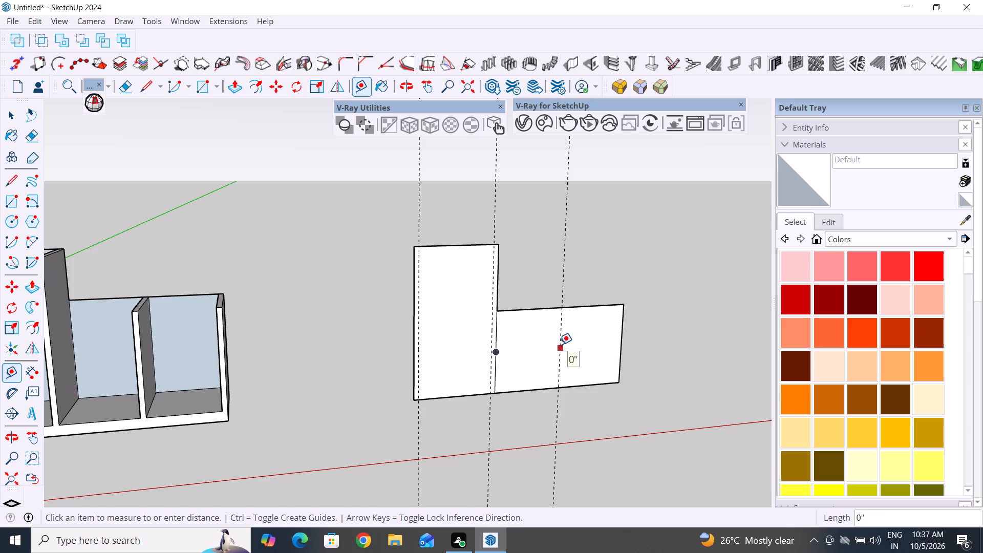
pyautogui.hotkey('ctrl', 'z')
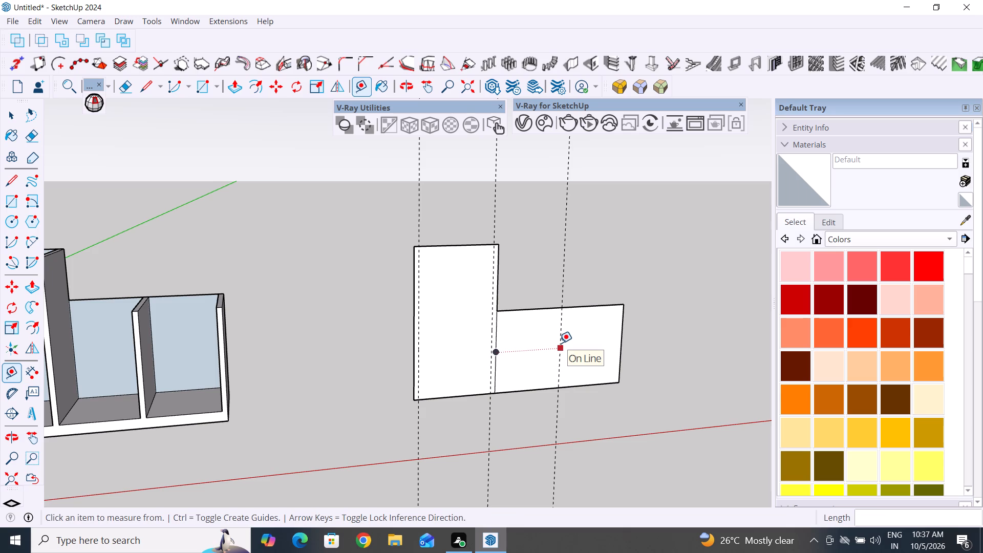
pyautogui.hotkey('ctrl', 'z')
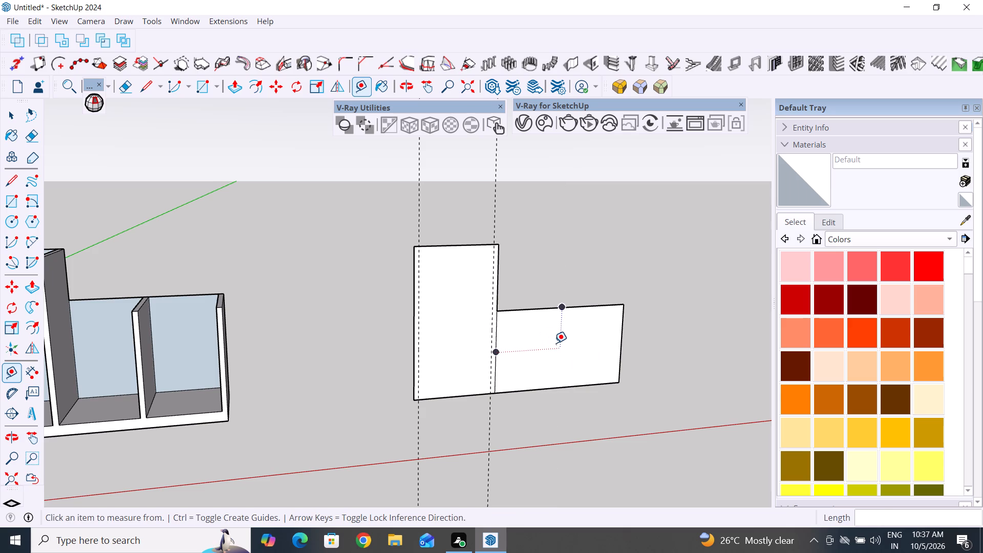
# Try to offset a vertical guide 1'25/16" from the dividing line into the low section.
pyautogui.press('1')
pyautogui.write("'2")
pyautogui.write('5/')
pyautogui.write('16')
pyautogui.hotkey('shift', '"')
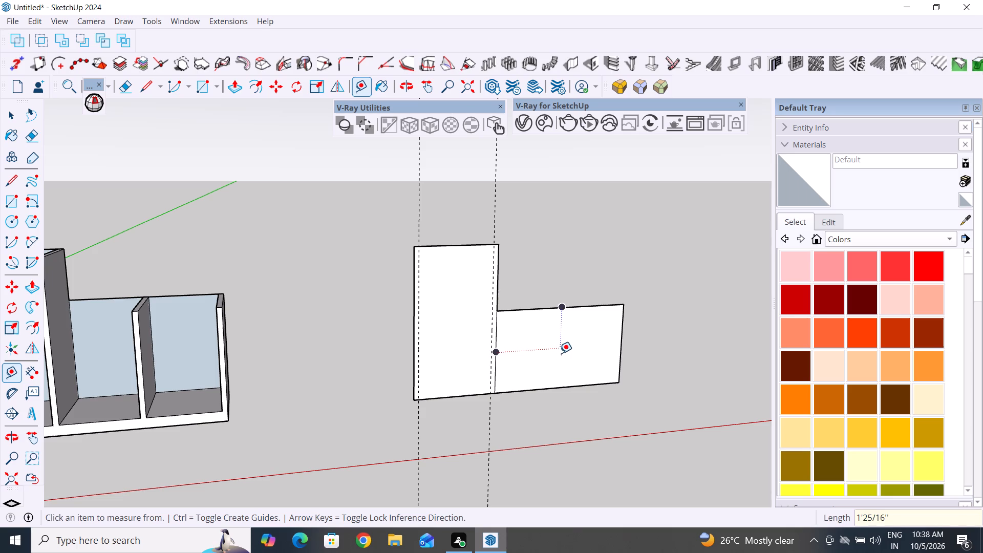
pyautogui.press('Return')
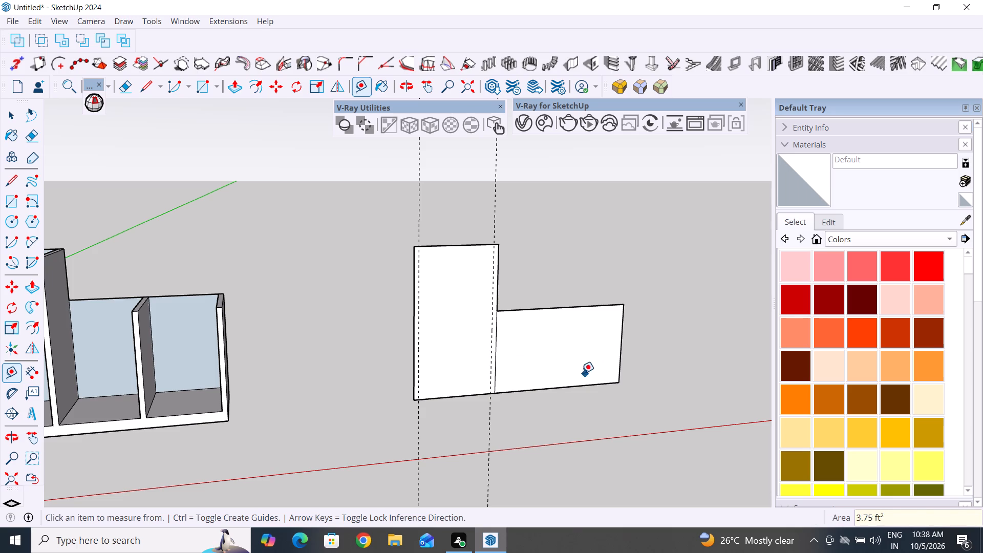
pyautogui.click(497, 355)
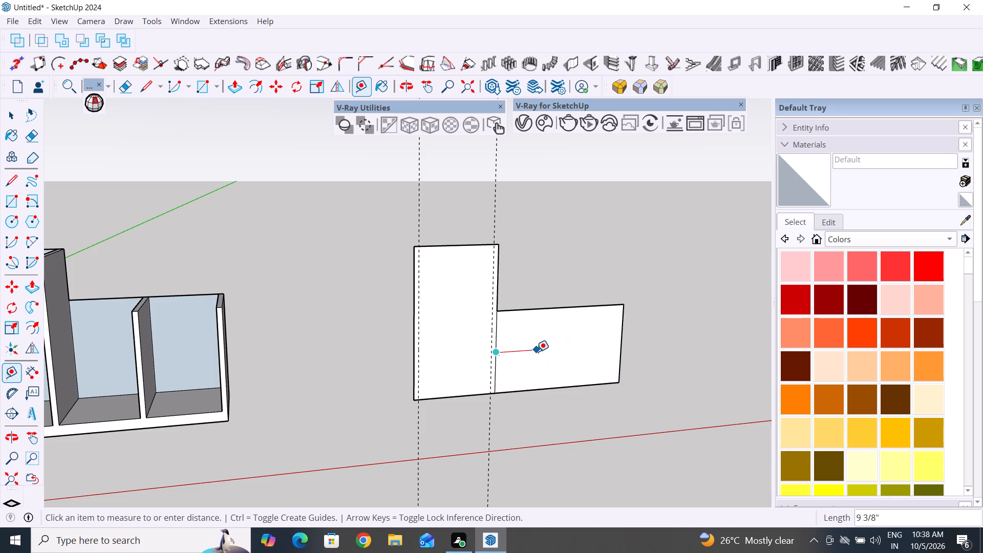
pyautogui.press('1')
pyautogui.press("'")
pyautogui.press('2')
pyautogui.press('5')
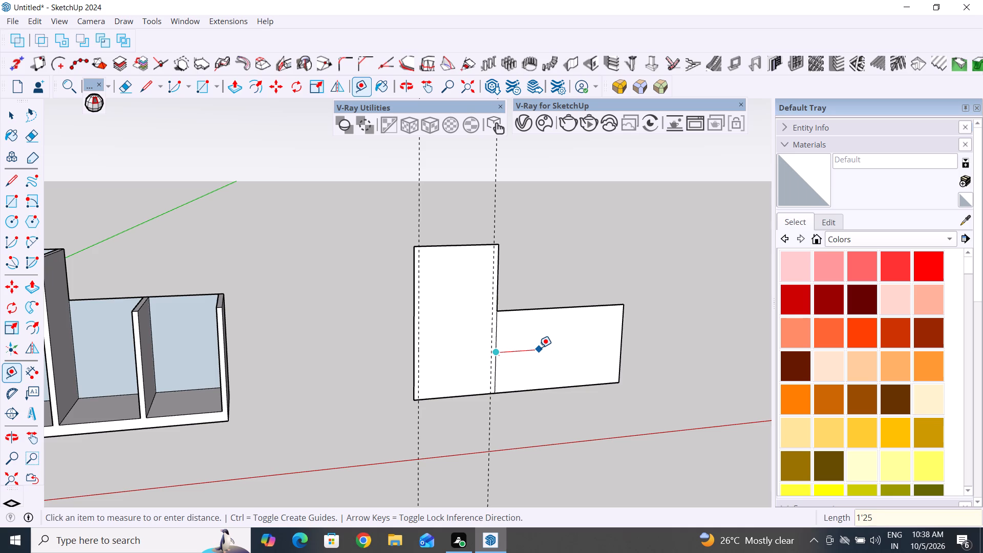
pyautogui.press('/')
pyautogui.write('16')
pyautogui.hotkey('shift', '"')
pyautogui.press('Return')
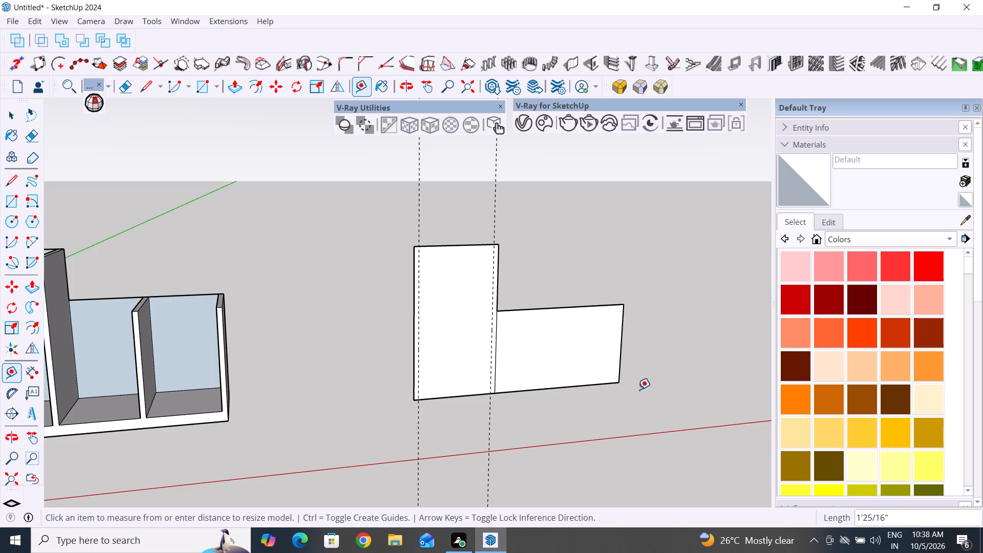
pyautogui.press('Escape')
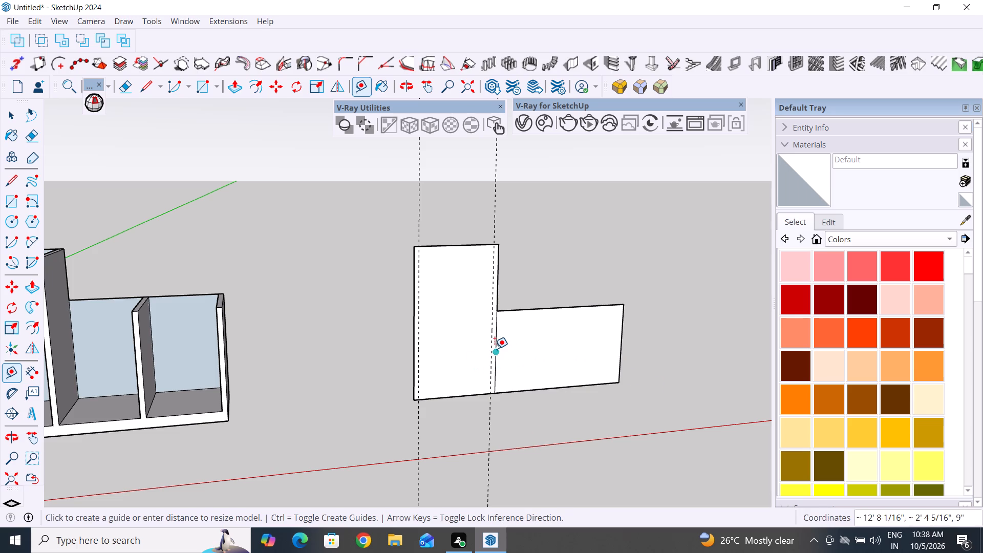
# Place a vertical guide 1'25/16" from the dividing line, across the low section.
pyautogui.click(495, 349)
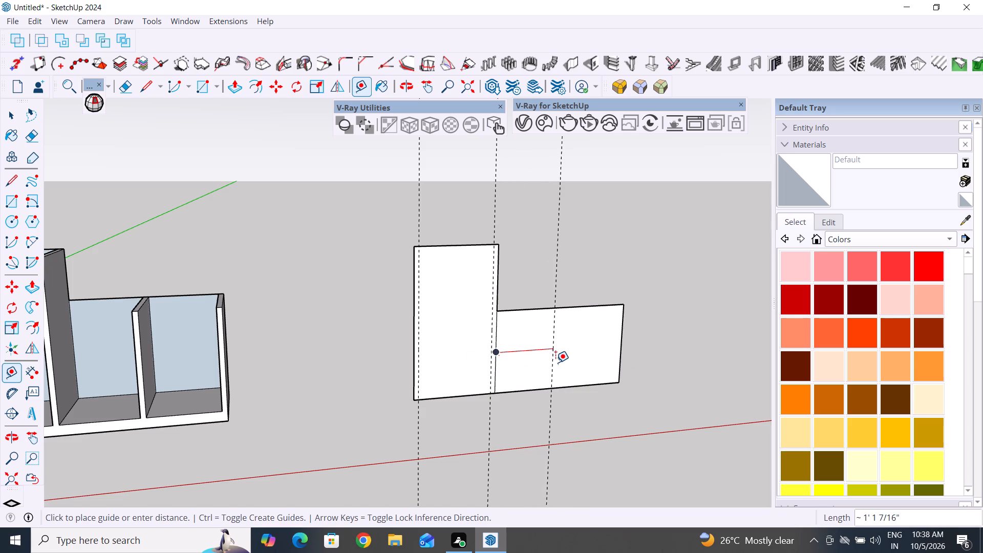
pyautogui.write("1'")
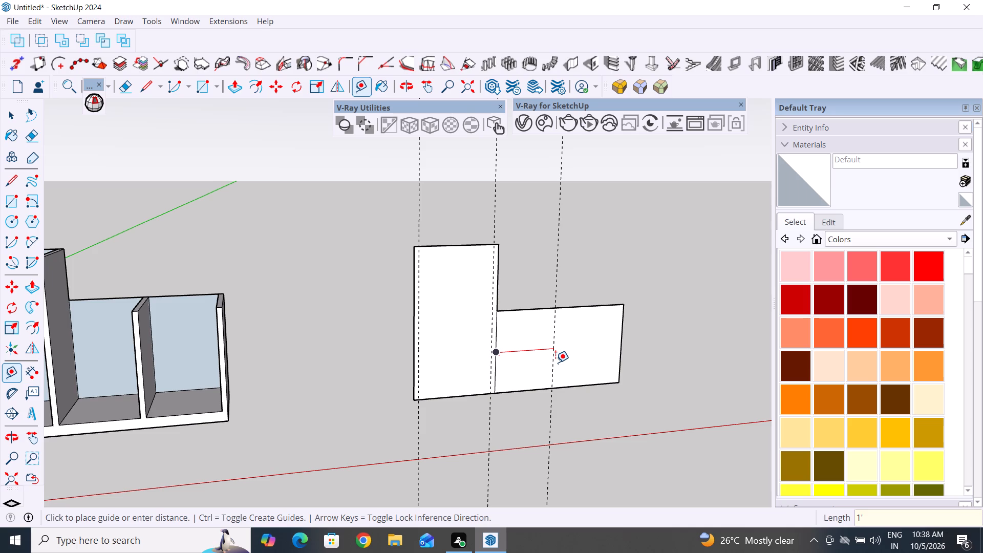
pyautogui.write('25')
pyautogui.write('/16"')
pyautogui.press('Return')
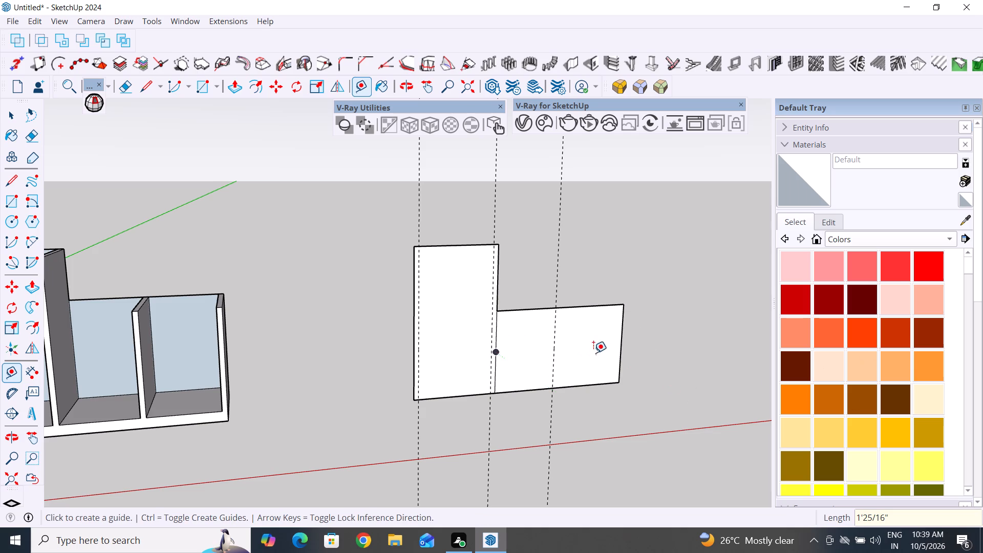
# Offset a second vertical guide from the low section's middle guide toward the section's free end.
pyautogui.click(551, 355)
pyautogui.scroll(2, 568, 352)
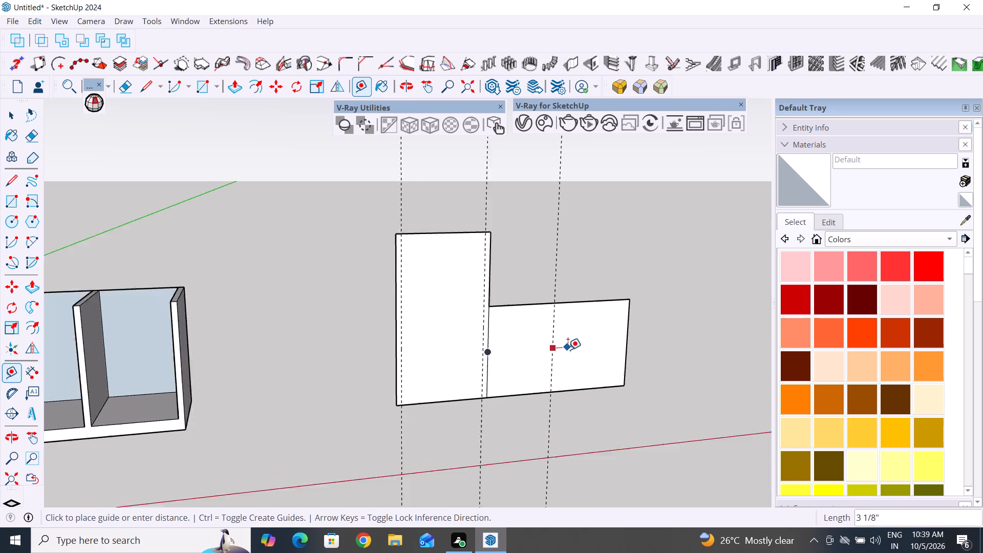
pyautogui.scroll(2, 568, 350)
pyautogui.click(16, 122)
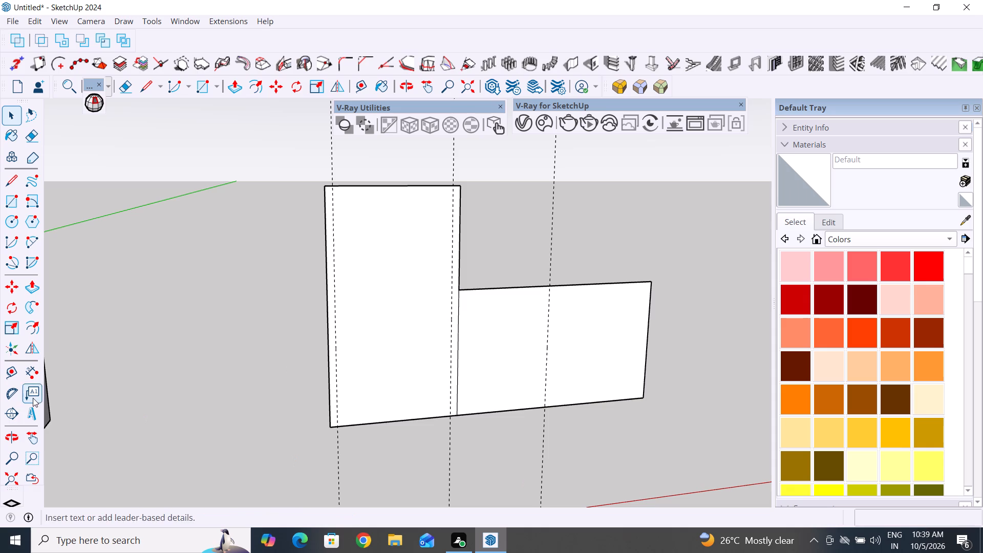
pyautogui.click(3, 371)
pyautogui.click(547, 377)
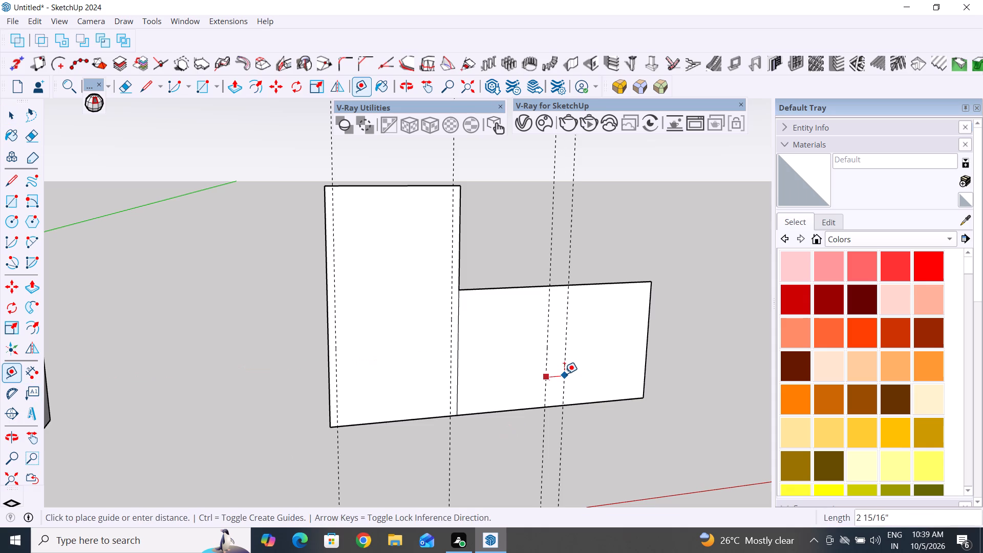
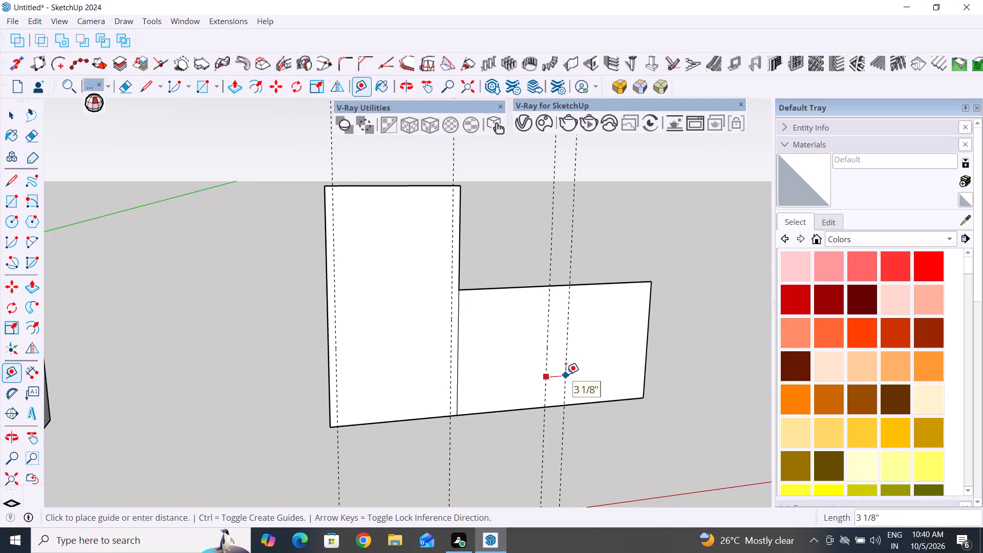
# Set the second middle guide's offset to 1" from the low section's first middle guide.
pyautogui.write('1"')
pyautogui.press('Return')
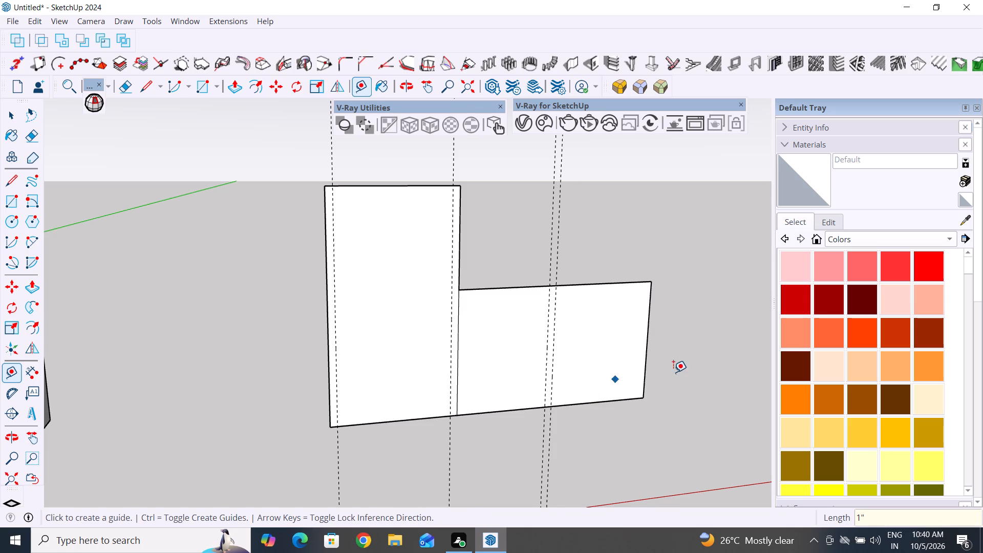
# Place a vertical guide 1" inside the low section's free end edge.
pyautogui.click(645, 364)
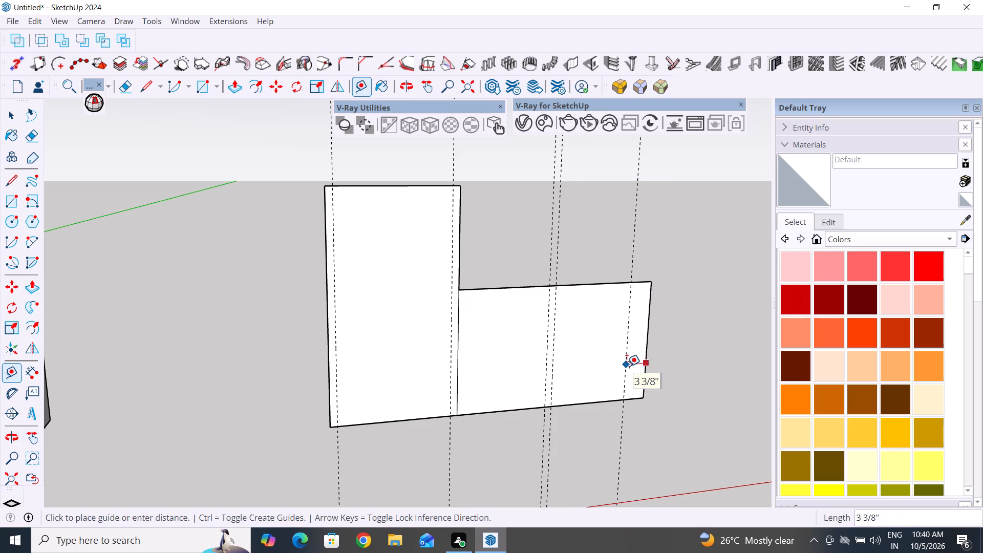
pyautogui.write('11')
pyautogui.press('BackSpace')
pyautogui.hotkey('shift', '"')
pyautogui.press('Return')
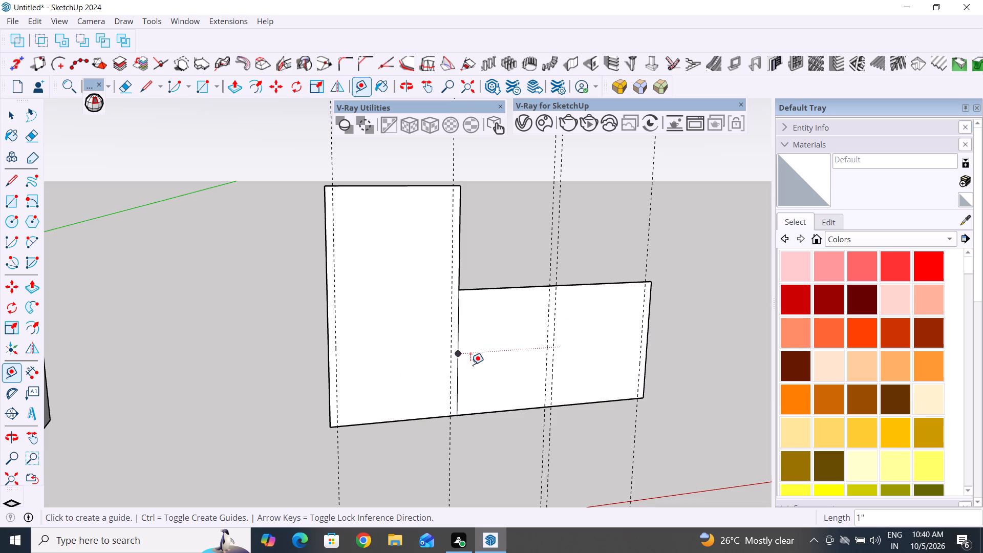
pyautogui.click(12, 118)
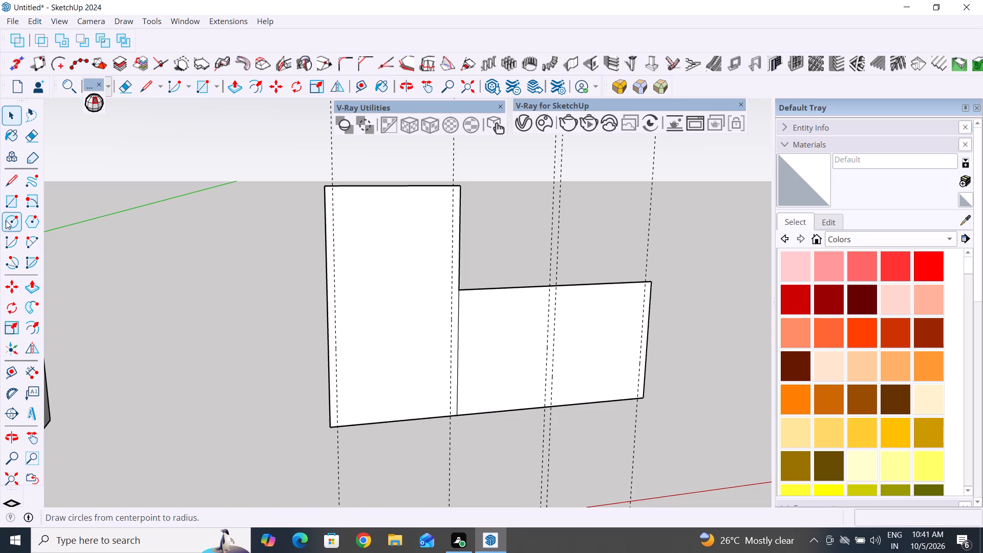
# Draw two 2'8" vertical lines over the tall section's guides, from its top edge to the bottom edge.
pyautogui.click(10, 182)
pyautogui.scroll(1, 355, 410)
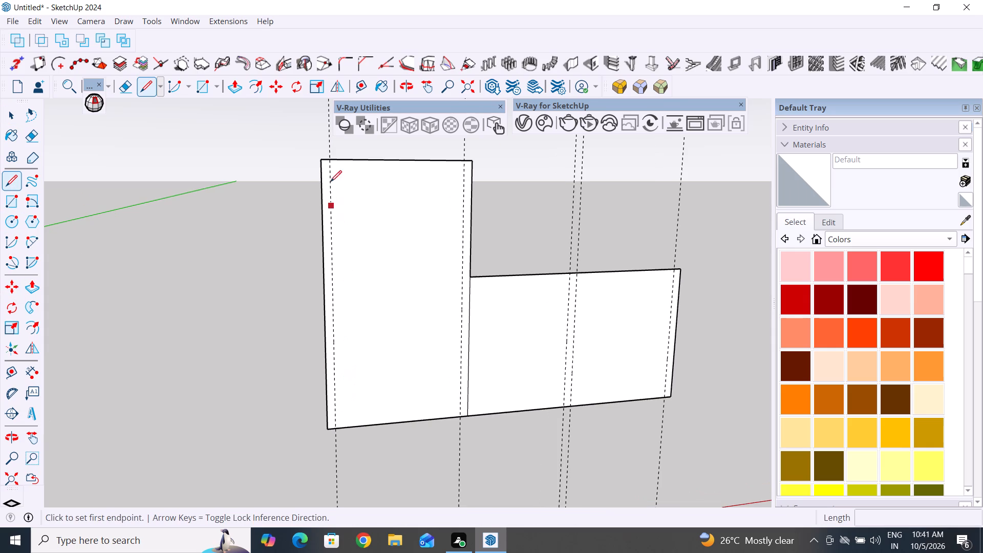
pyautogui.click(330, 161)
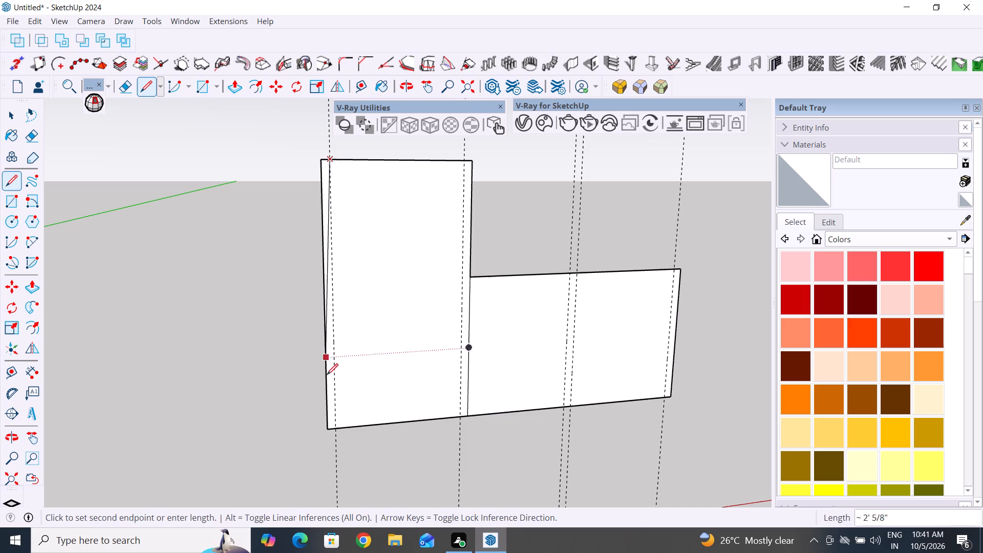
pyautogui.click(334, 433)
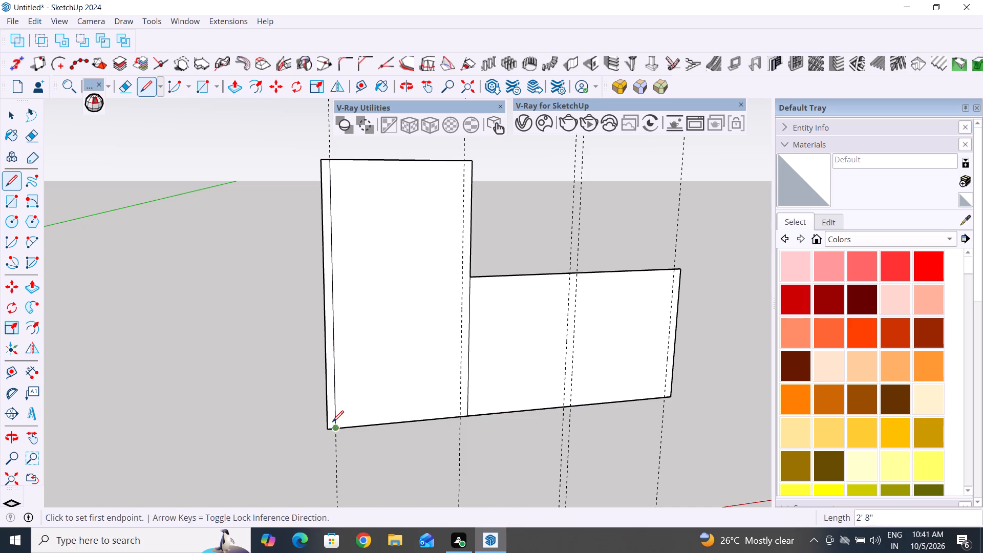
pyautogui.press('space')
pyautogui.click(7, 183)
pyautogui.click(462, 164)
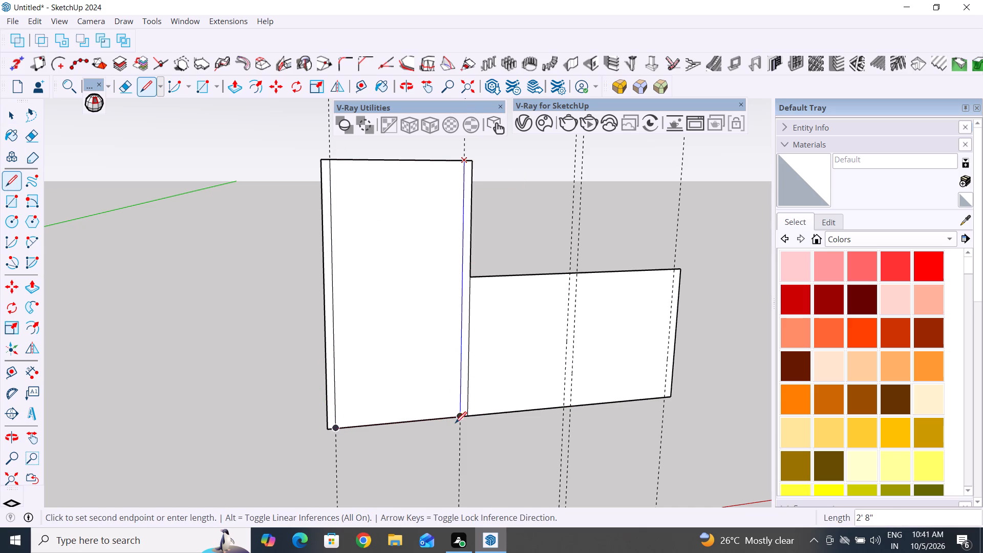
pyautogui.click(460, 416)
pyautogui.press('space')
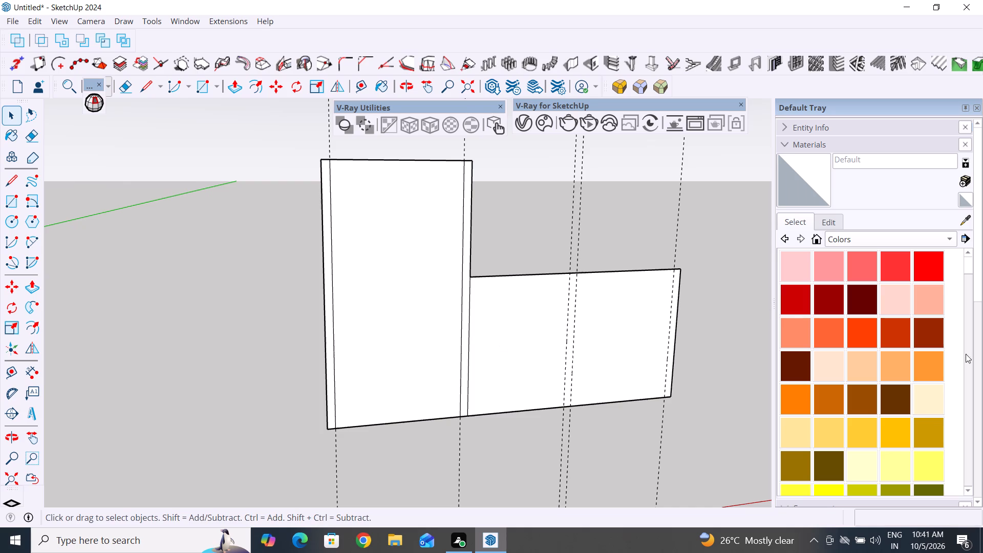
# Draw two vertical lines over the low section's pair of middle guides, from its top edge to the bottom edge.
pyautogui.click(11, 172)
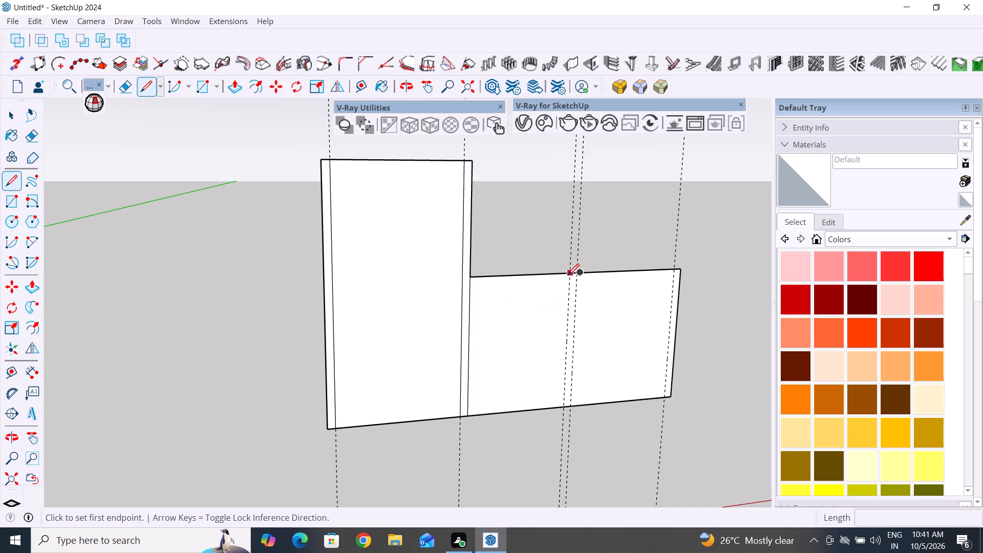
pyautogui.click(568, 275)
pyautogui.click(563, 410)
pyautogui.press('space')
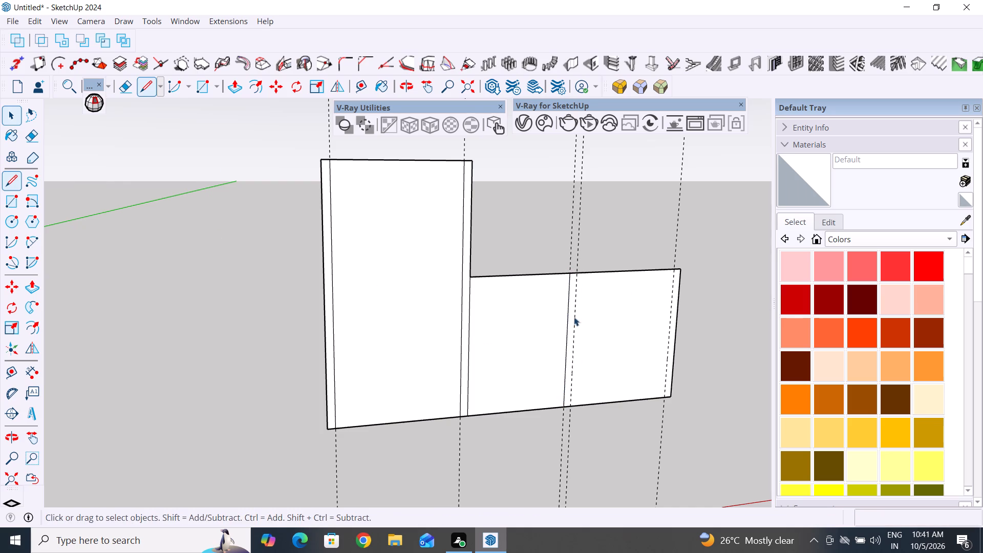
pyautogui.click(11, 180)
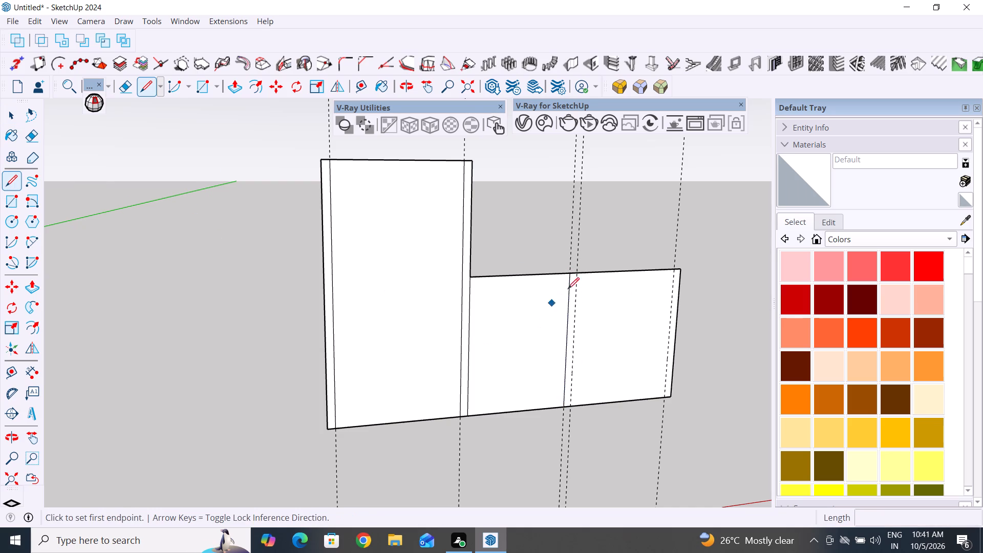
pyautogui.click(580, 272)
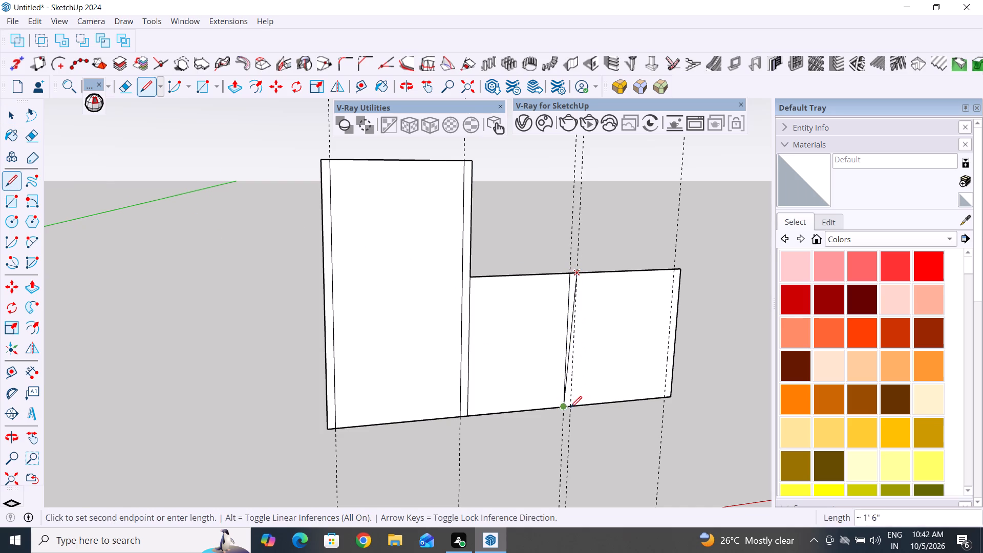
pyautogui.click(571, 407)
pyautogui.press('space')
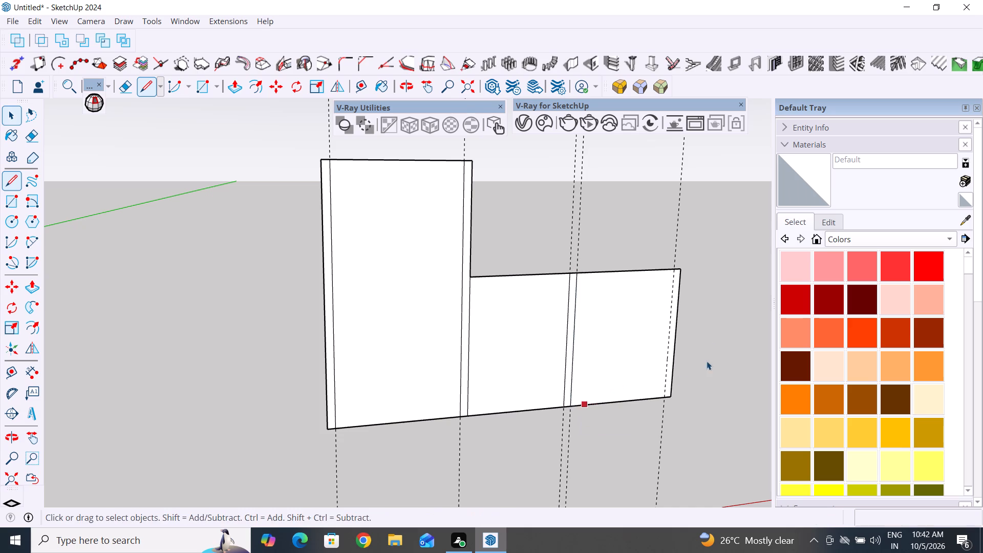
# Draw a 1'6" vertical line over the guide beside the low section's free end, from top edge to bottom edge.
pyautogui.click(13, 185)
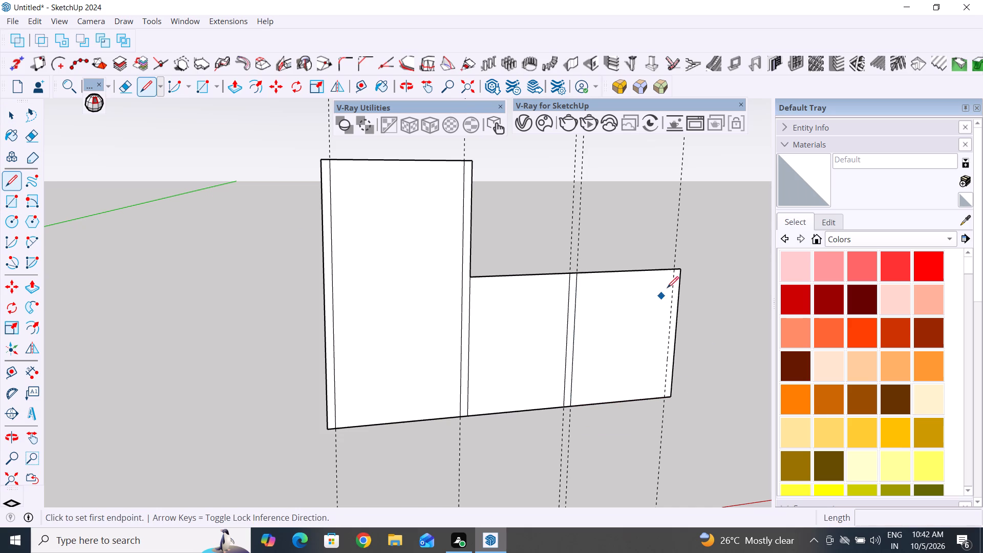
pyautogui.click(672, 271)
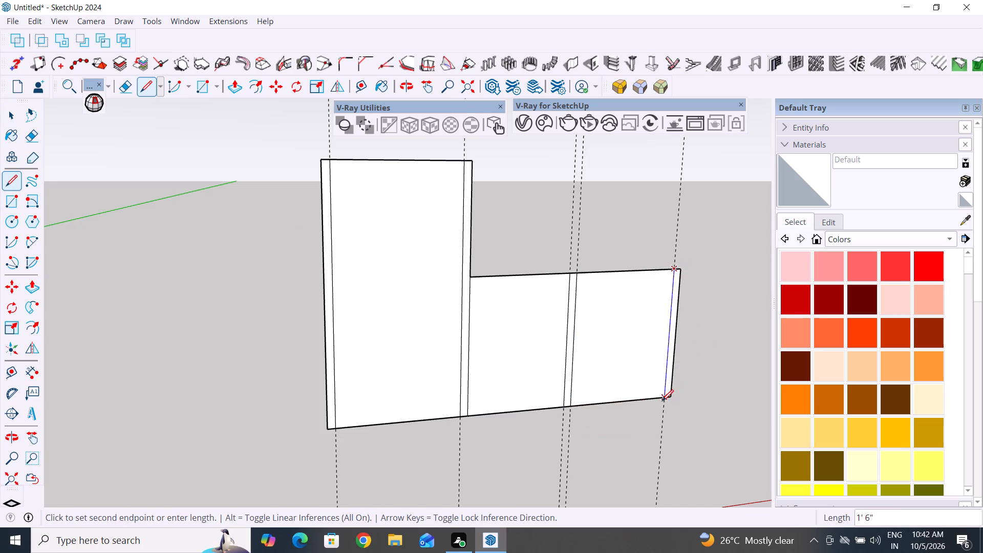
pyautogui.click(662, 401)
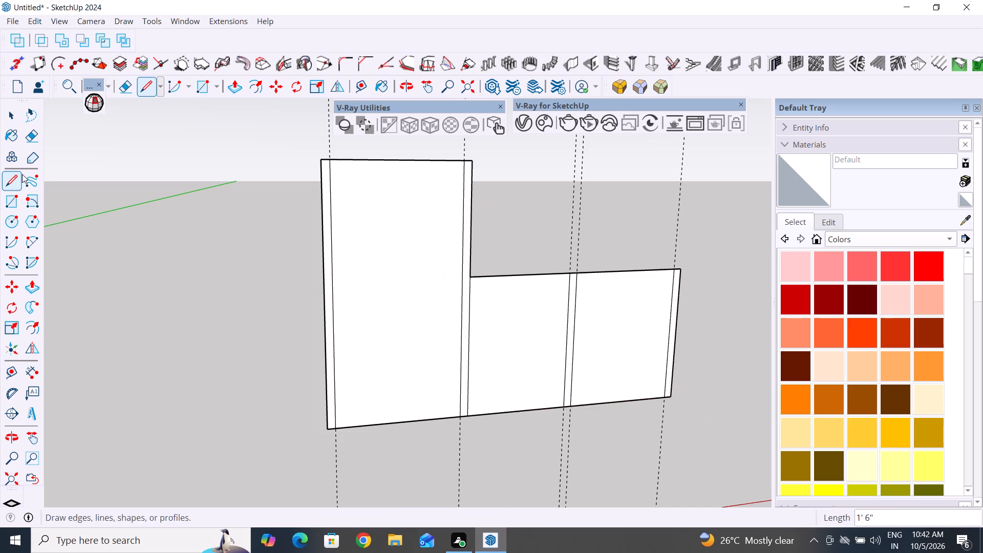
pyautogui.click(14, 118)
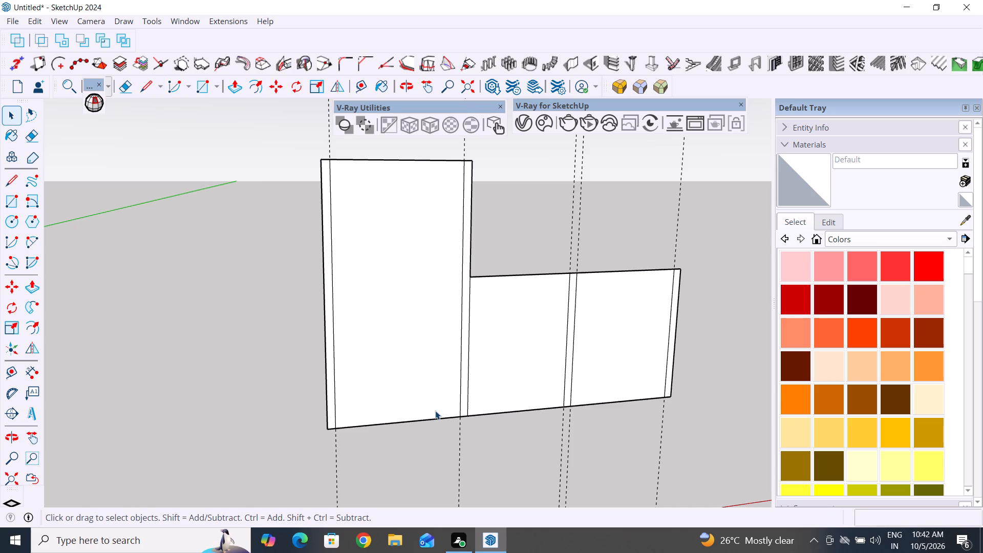
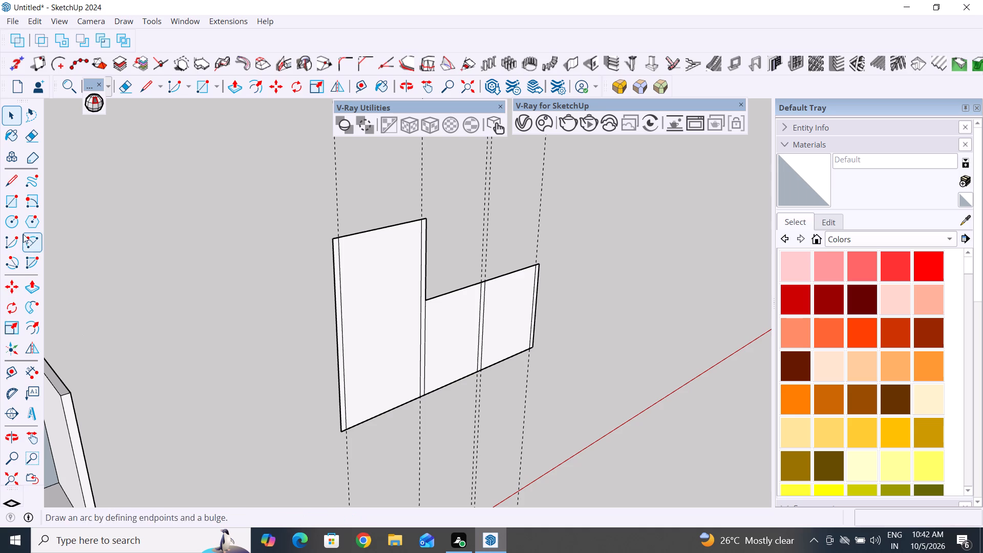
# Copy the tall section's top edge between its side panels down to the bottom edge, divided into four equal spaces.
pyautogui.click(369, 231)
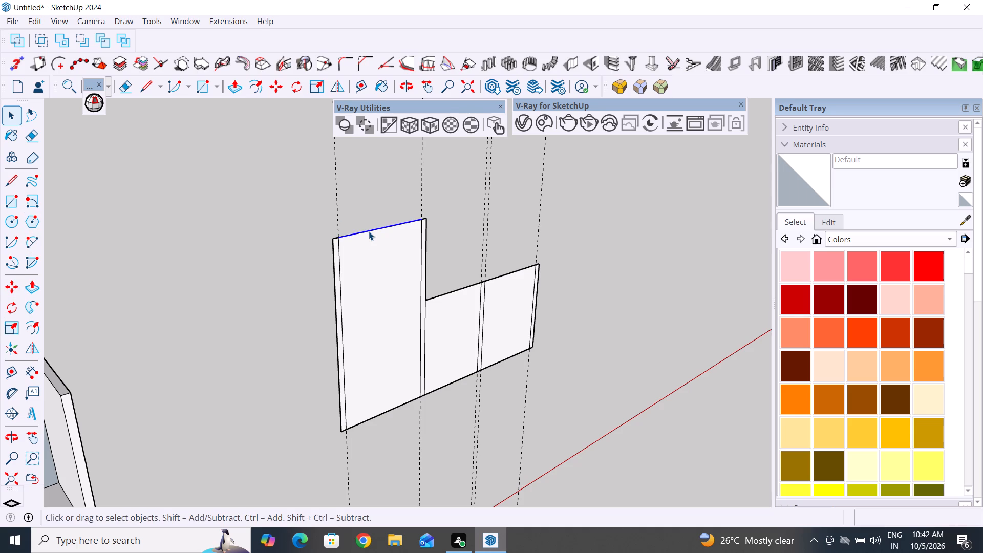
pyautogui.press('m')
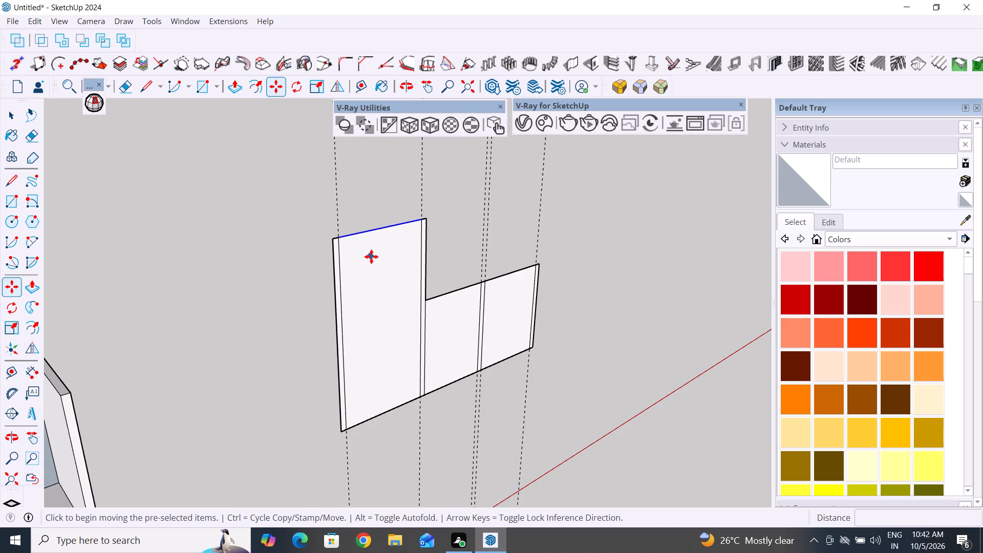
pyautogui.press('m')
pyautogui.click(339, 241)
pyautogui.click(346, 431)
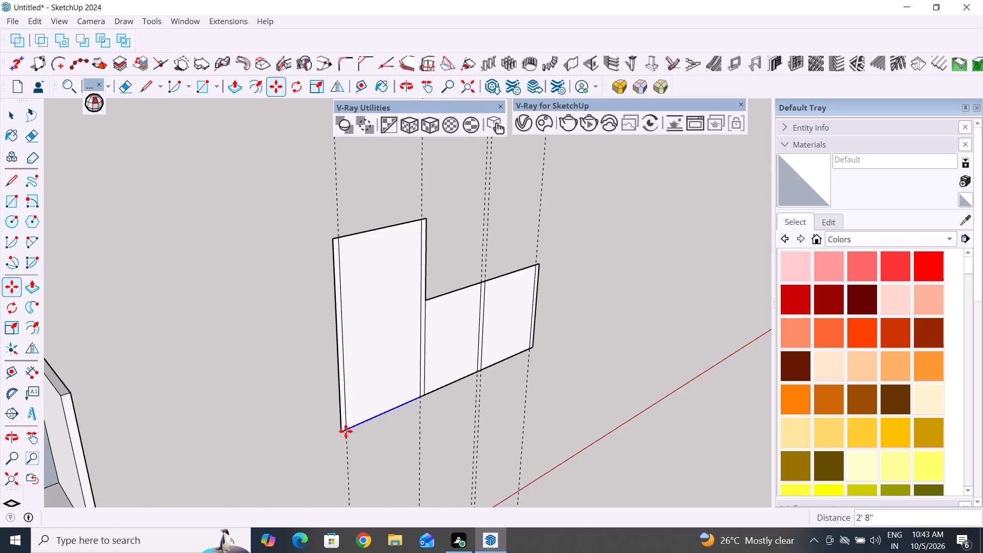
pyautogui.press('3')
pyautogui.press('/')
pyautogui.press('Return')
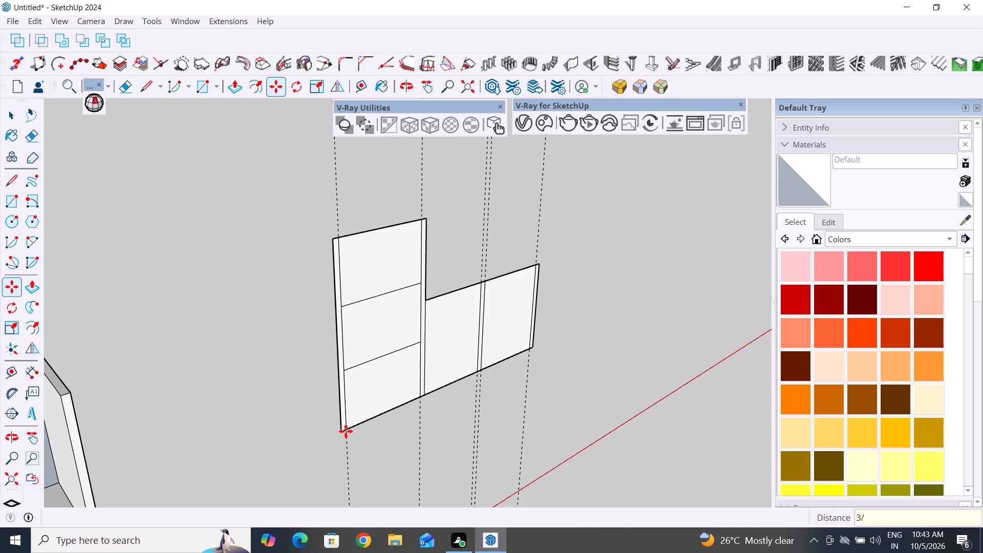
pyautogui.press('BackSpace')
pyautogui.press('4')
pyautogui.press('/')
pyautogui.press('Return')
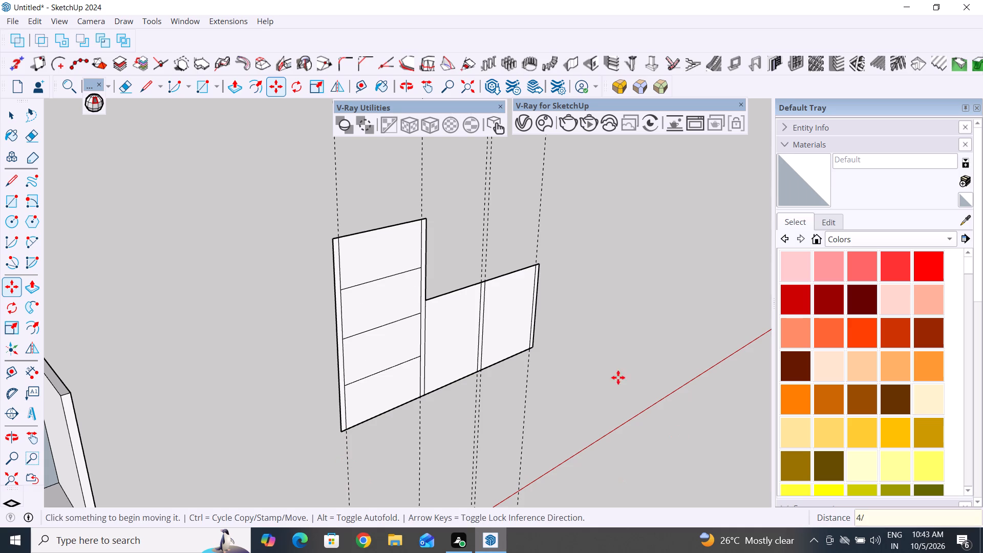
pyautogui.click(13, 117)
pyautogui.click(246, 337)
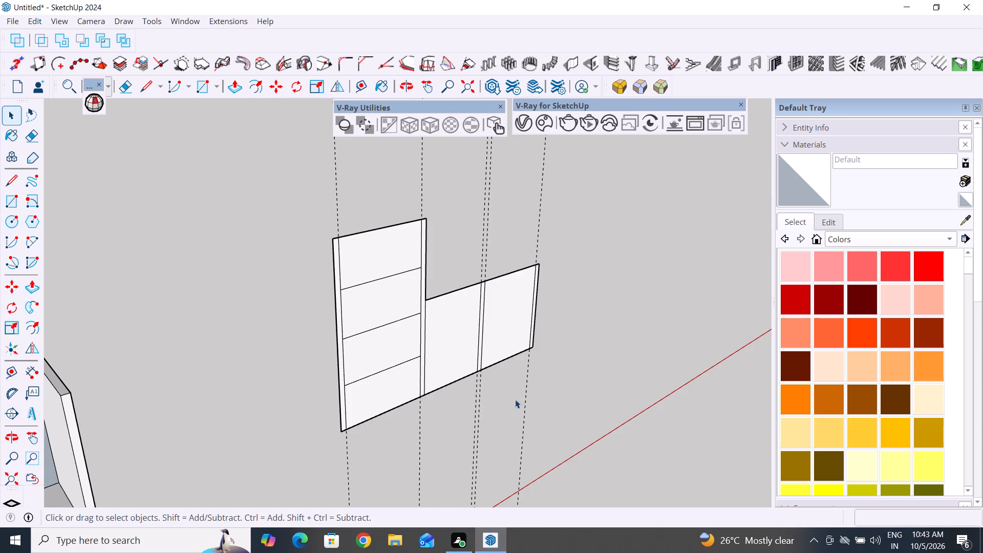
# Copy the tall section's three horizontal shelf lines 1" upward to mark the shelf thickness.
pyautogui.scroll(4, 361, 390)
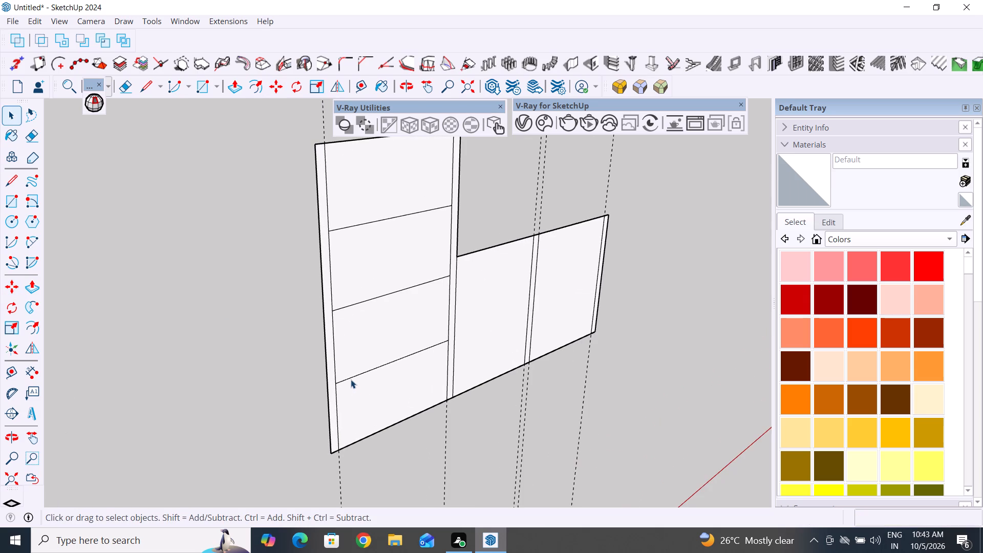
pyautogui.click(351, 379)
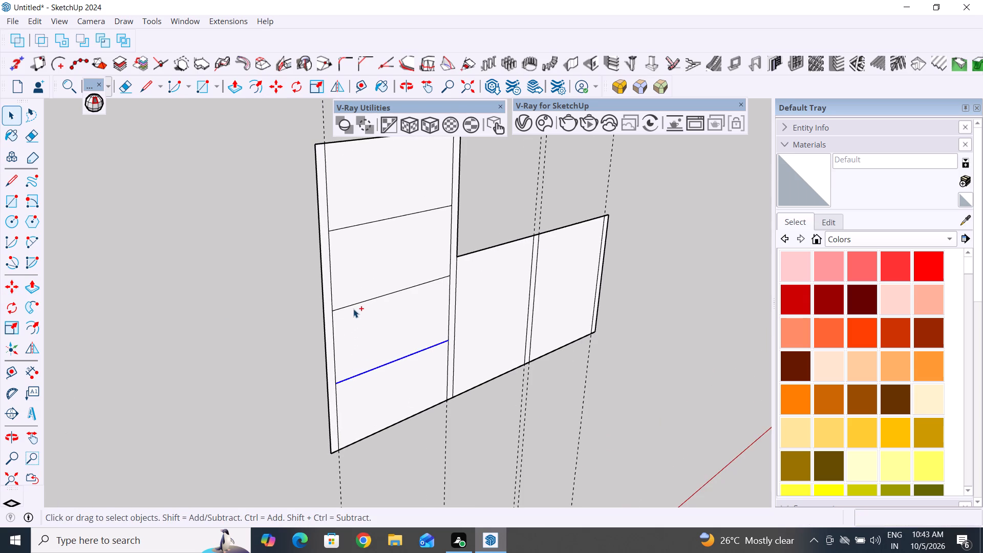
pyautogui.keyDown('ctrl'); pyautogui.click(353, 309); pyautogui.keyUp('ctrl')
pyautogui.click(271, 329)
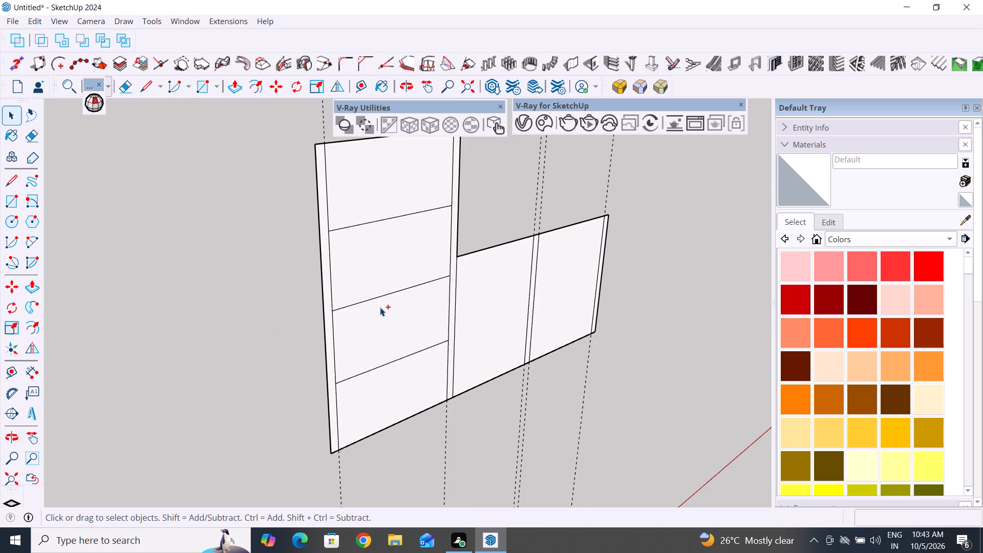
pyautogui.keyDown('ctrl'); pyautogui.click(390, 362); pyautogui.keyUp('ctrl')
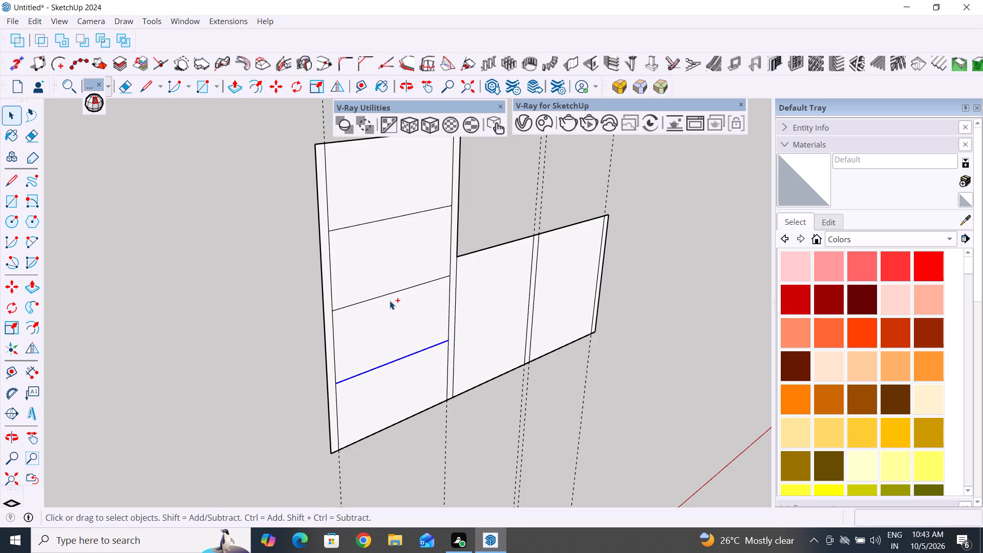
pyautogui.keyDown('ctrl'); pyautogui.click(397, 292); pyautogui.keyUp('ctrl')
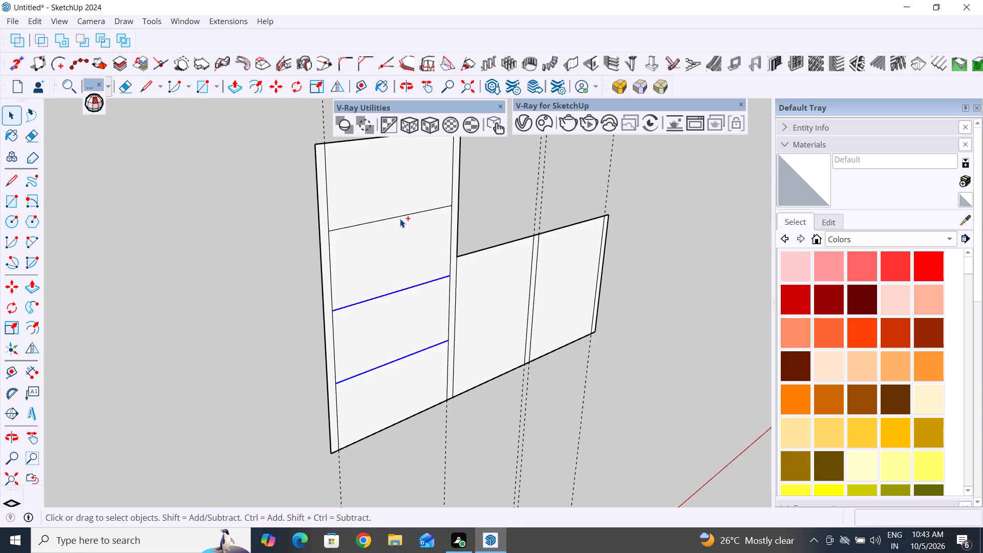
pyautogui.keyDown('ctrl'); pyautogui.click(403, 216); pyautogui.keyUp('ctrl')
pyautogui.press('m')
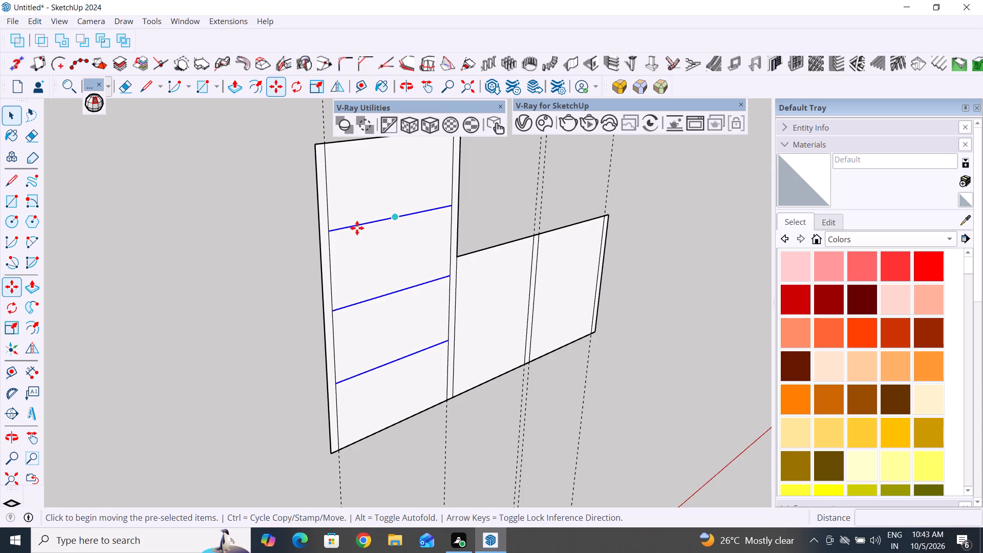
pyautogui.click(331, 229)
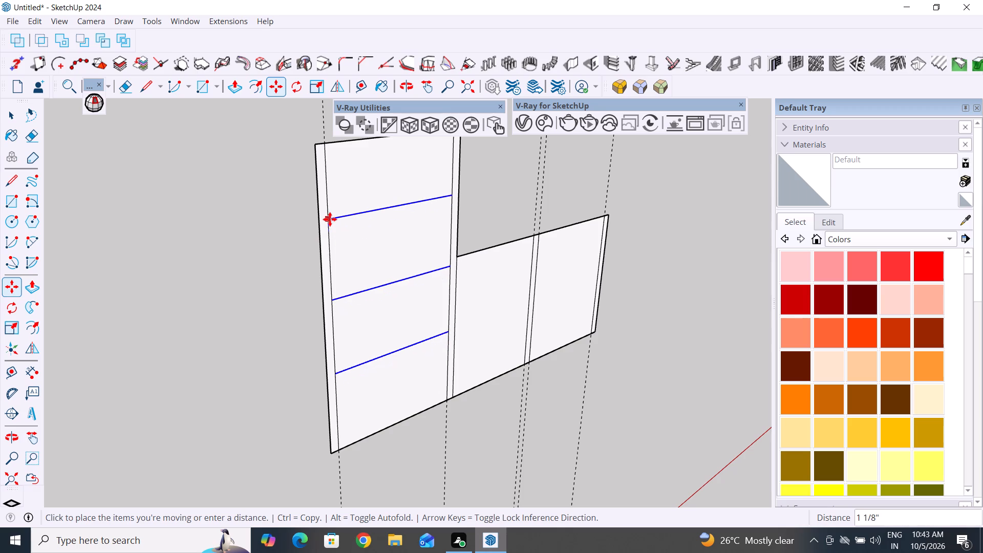
pyautogui.press('1')
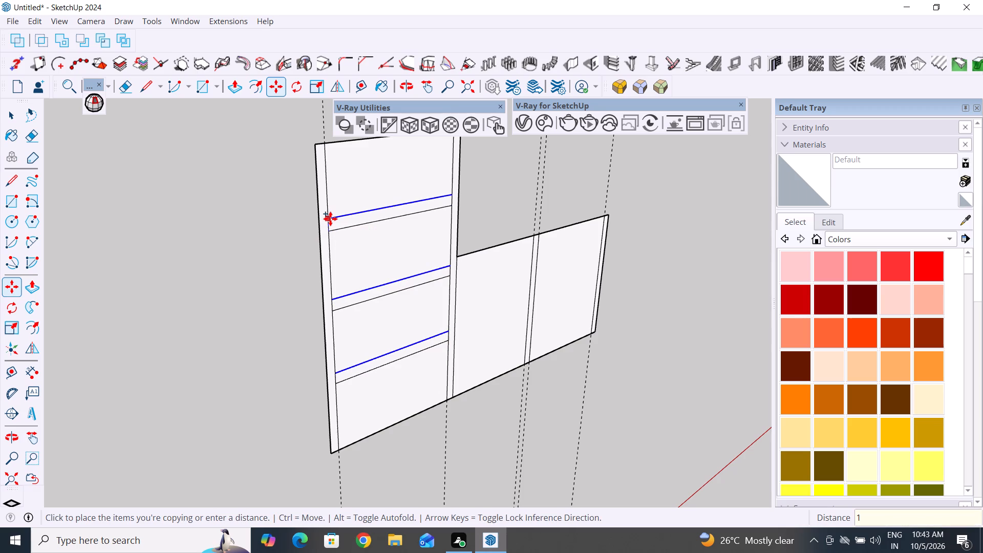
pyautogui.hotkey('shift', '"')
pyautogui.press('Return')
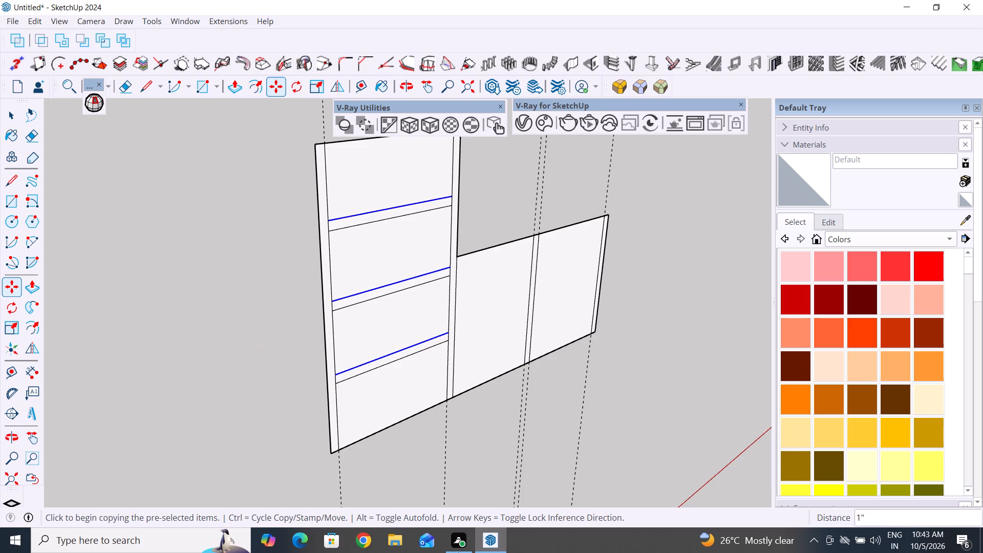
pyautogui.click(13, 116)
# Copy the low section's full top edge 1" downward to mark the top panel's thickness.
pyautogui.scroll(-4, 209, 399)
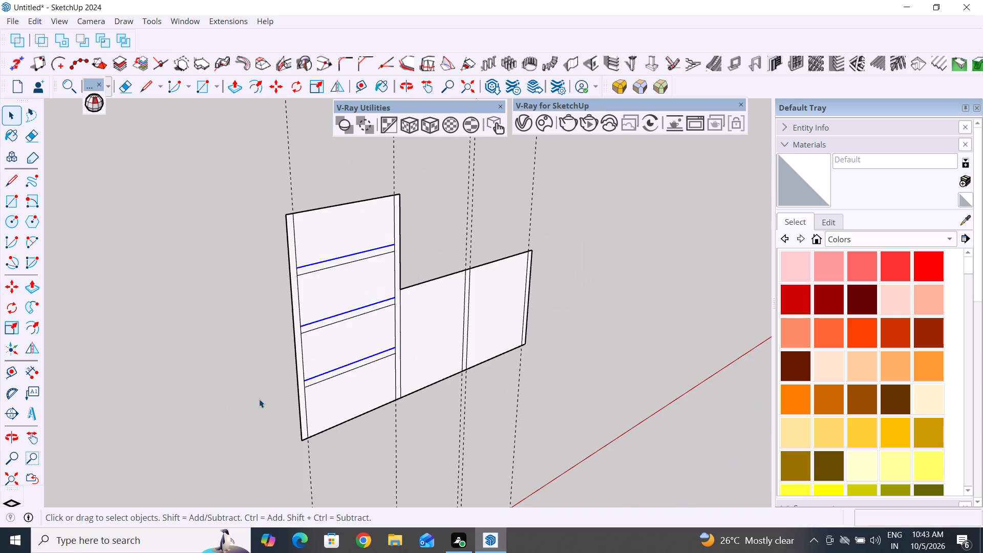
pyautogui.moveTo(433, 371); pyautogui.dragTo(435, 384, button='middle')
pyautogui.scroll(5, 527, 360)
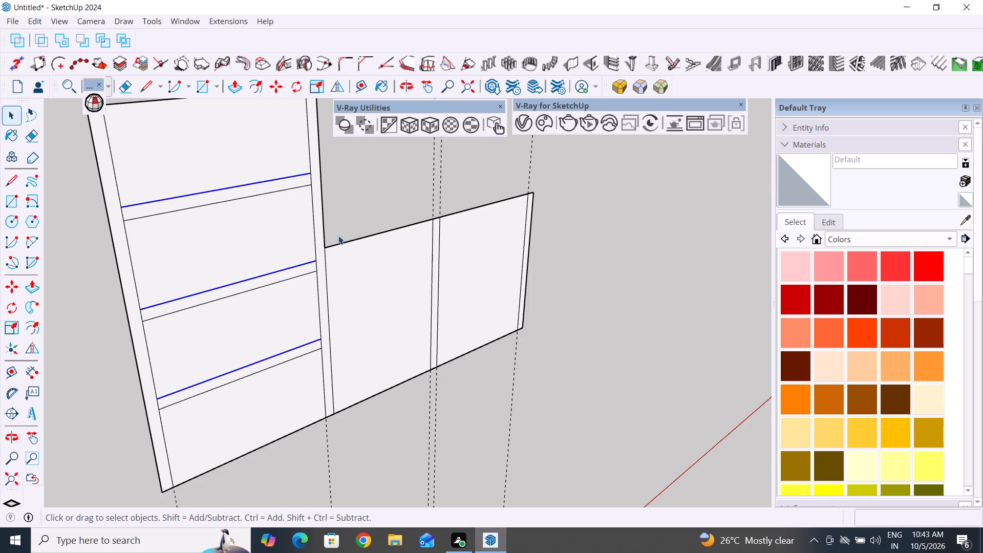
pyautogui.click(388, 234)
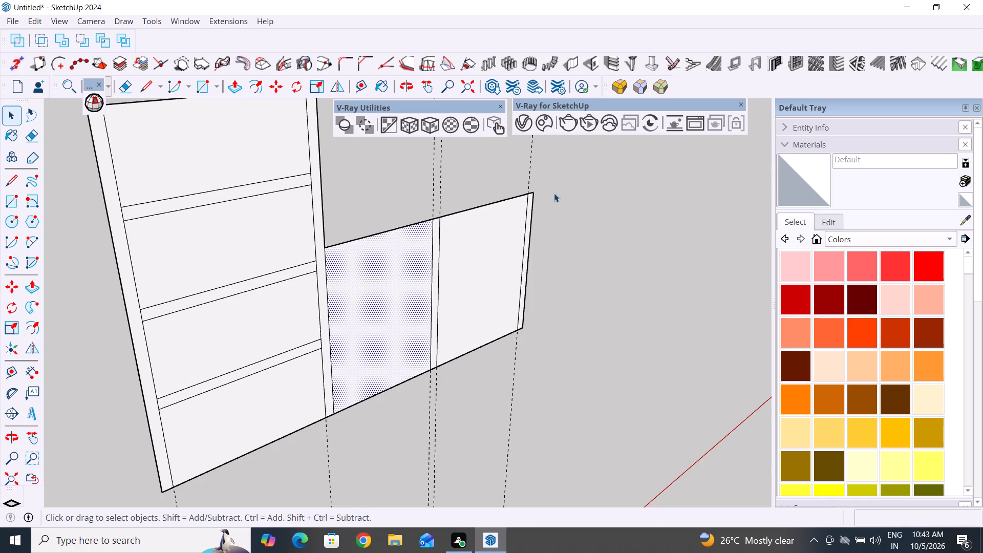
pyautogui.click(576, 187)
pyautogui.click(411, 225)
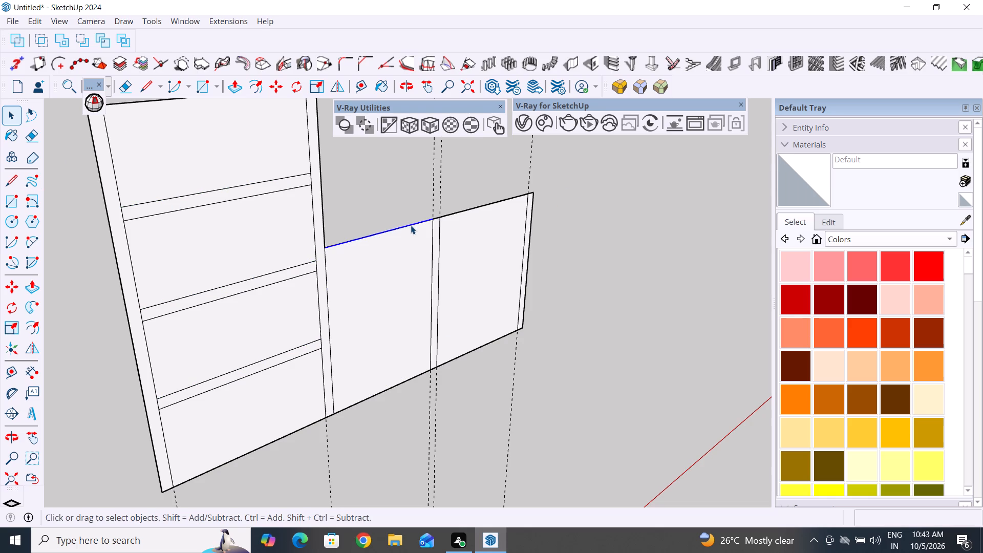
pyautogui.scroll(7, 464, 209)
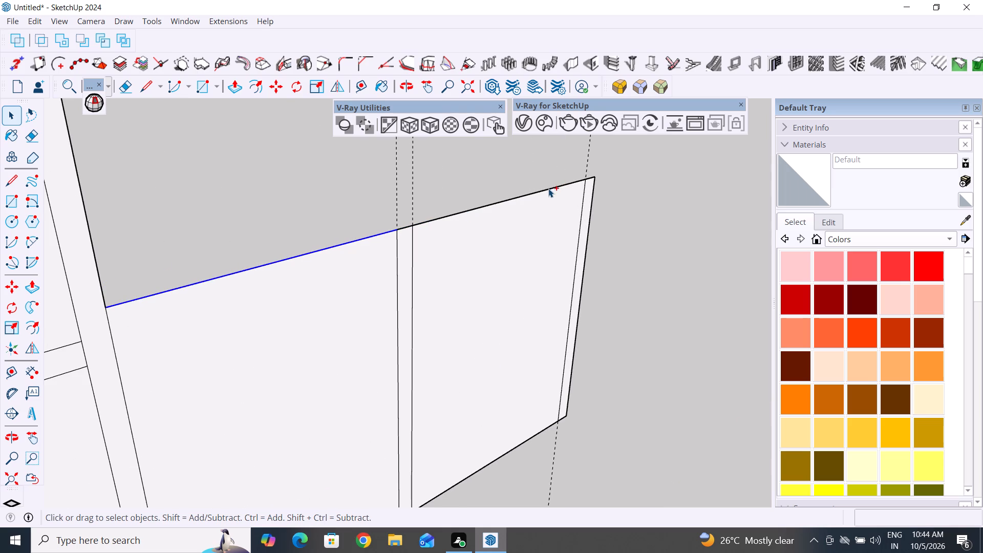
pyautogui.keyDown('ctrl'); pyautogui.click(558, 187); pyautogui.keyUp('ctrl')
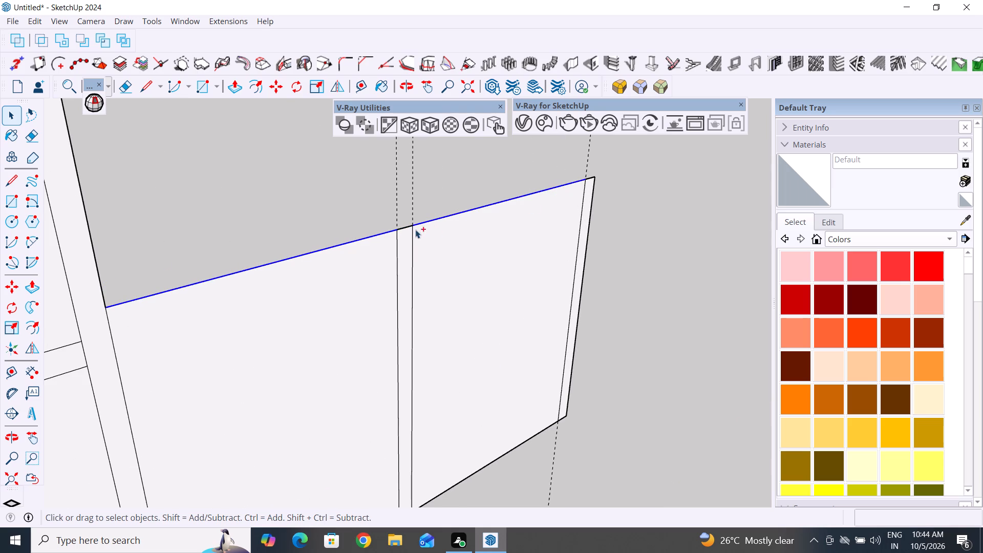
pyautogui.keyDown('ctrl'); pyautogui.click(410, 227); pyautogui.keyUp('ctrl')
pyautogui.keyDown('ctrl'); pyautogui.click(592, 177); pyautogui.keyUp('ctrl')
pyautogui.press('m')
pyautogui.click(104, 308)
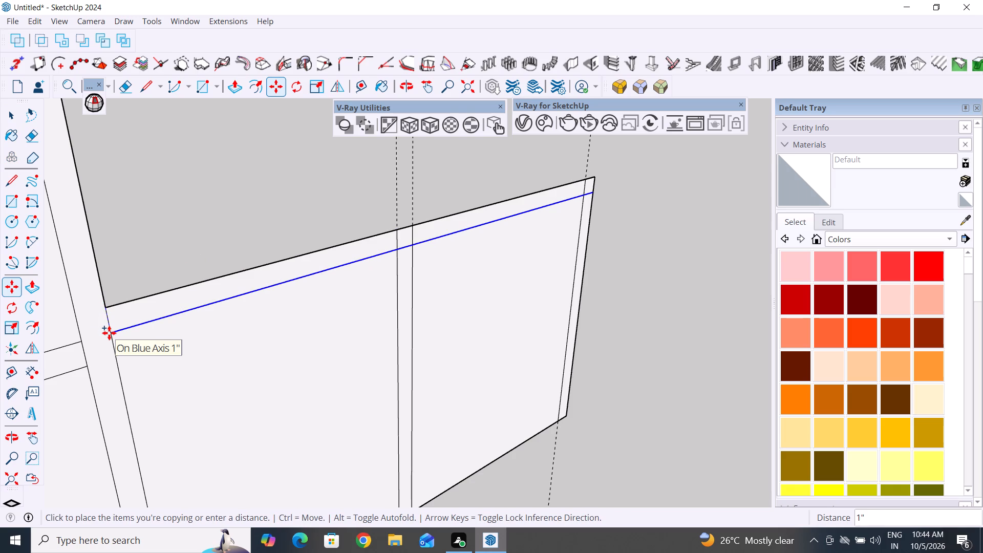
pyautogui.press('1')
pyautogui.hotkey('shift', '"')
pyautogui.press('Return')
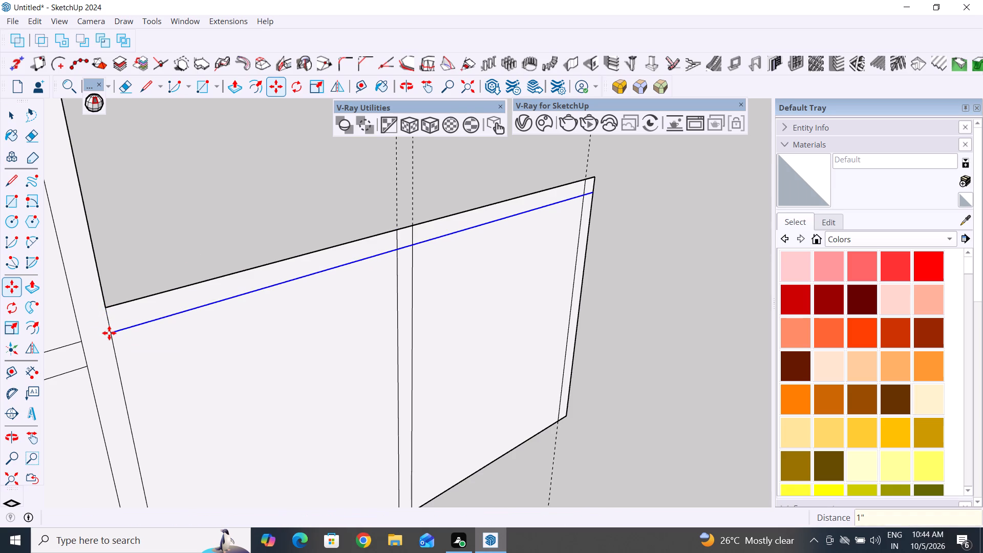
pyautogui.scroll(-16, 265, 305)
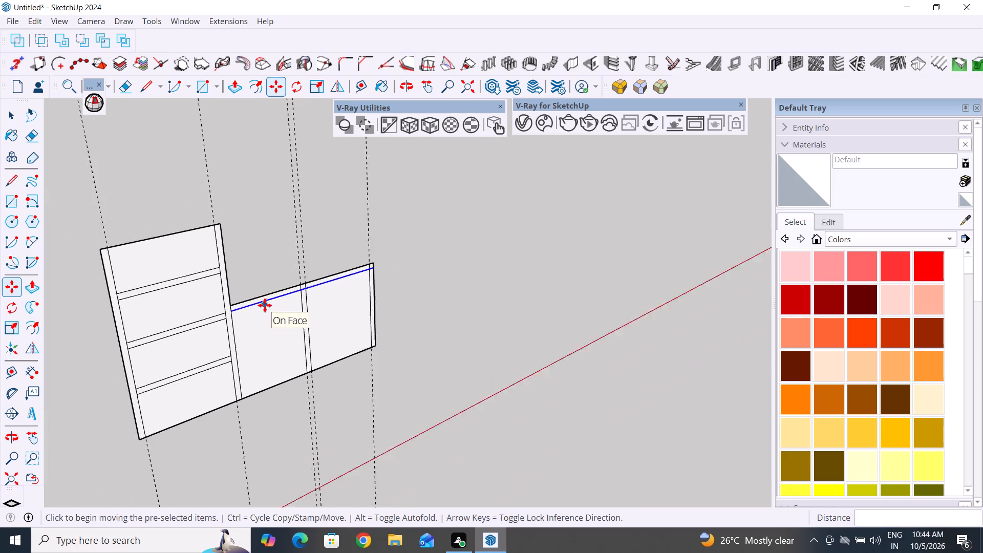
pyautogui.scroll(-1, 265, 305)
pyautogui.click(9, 120)
pyautogui.click(488, 253)
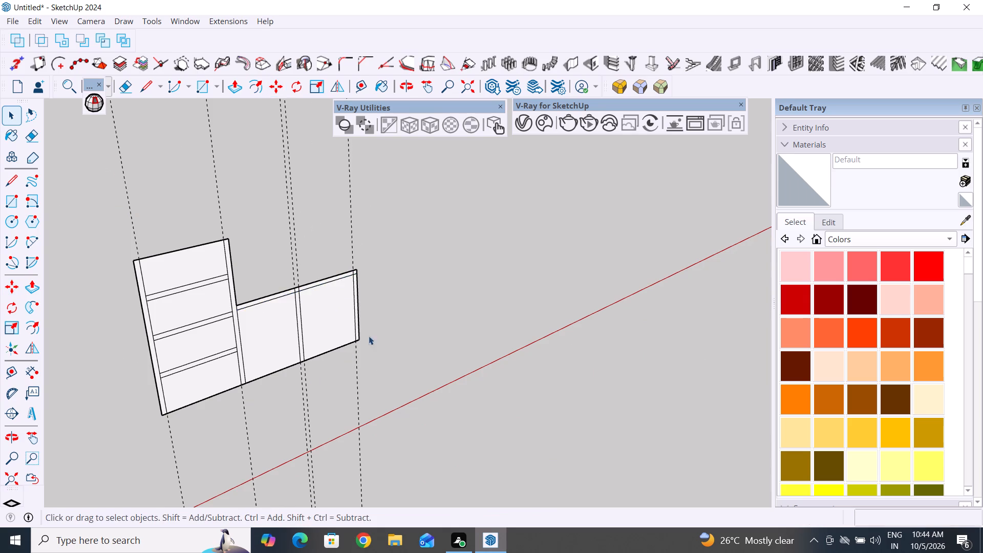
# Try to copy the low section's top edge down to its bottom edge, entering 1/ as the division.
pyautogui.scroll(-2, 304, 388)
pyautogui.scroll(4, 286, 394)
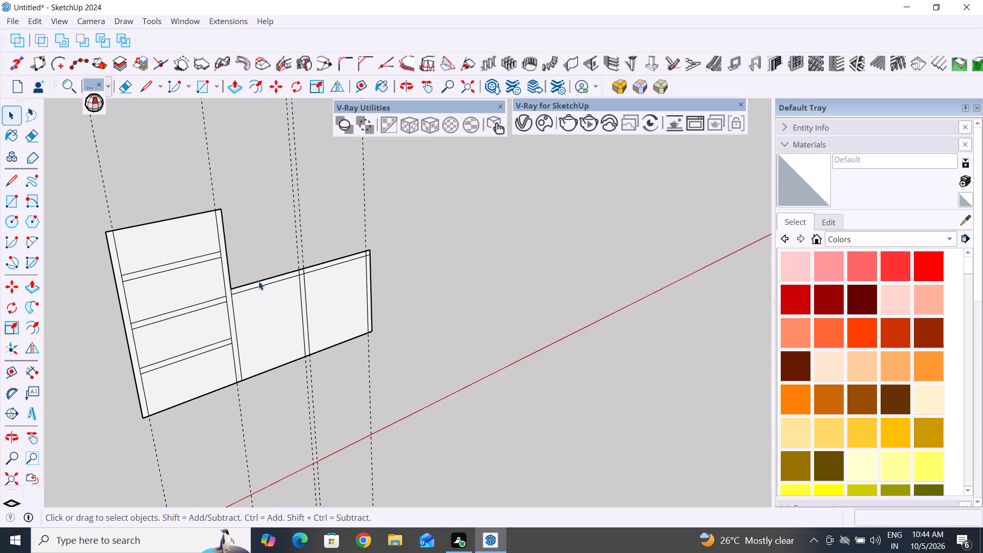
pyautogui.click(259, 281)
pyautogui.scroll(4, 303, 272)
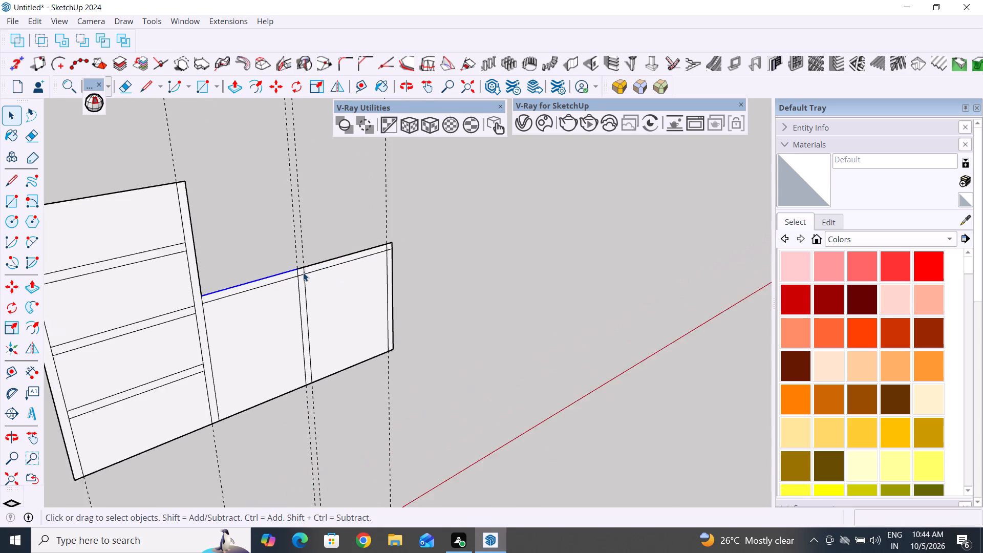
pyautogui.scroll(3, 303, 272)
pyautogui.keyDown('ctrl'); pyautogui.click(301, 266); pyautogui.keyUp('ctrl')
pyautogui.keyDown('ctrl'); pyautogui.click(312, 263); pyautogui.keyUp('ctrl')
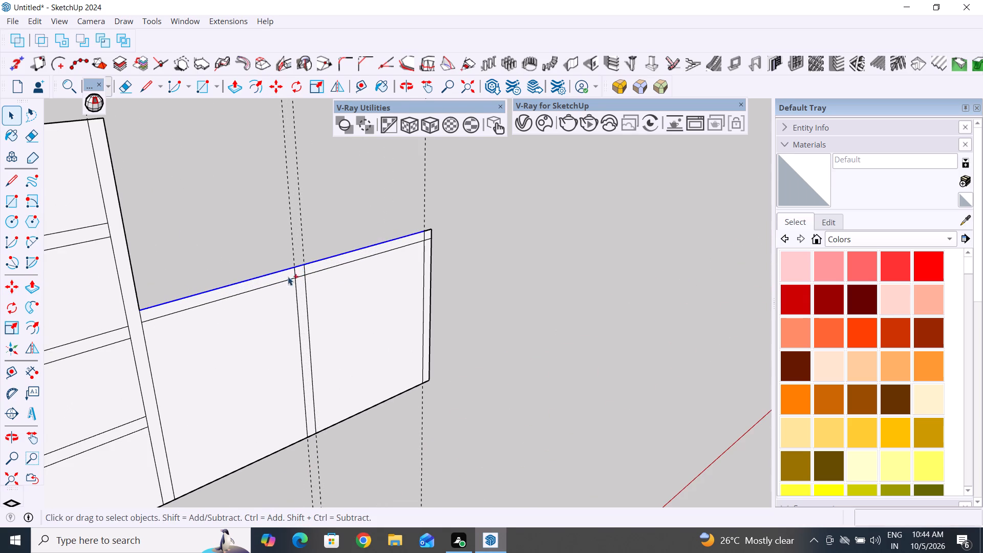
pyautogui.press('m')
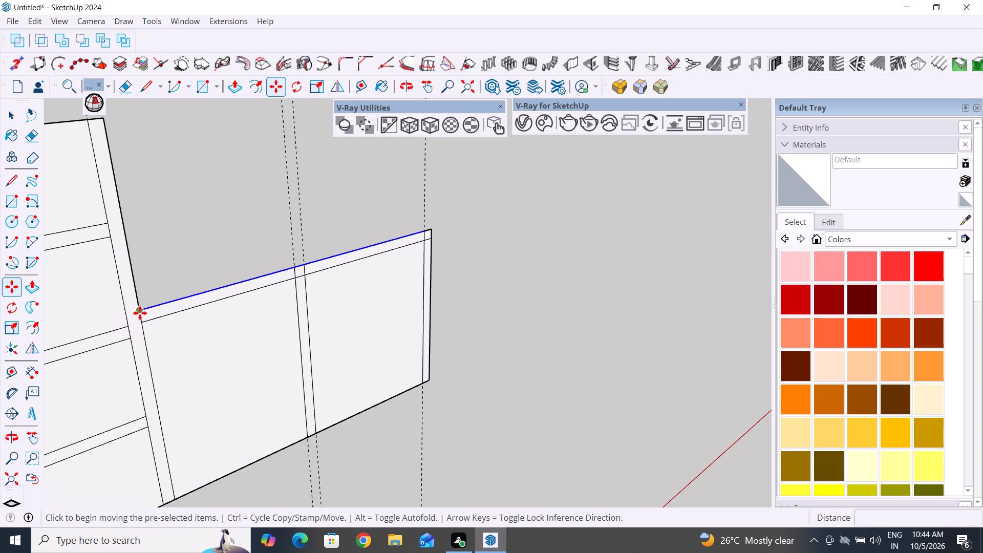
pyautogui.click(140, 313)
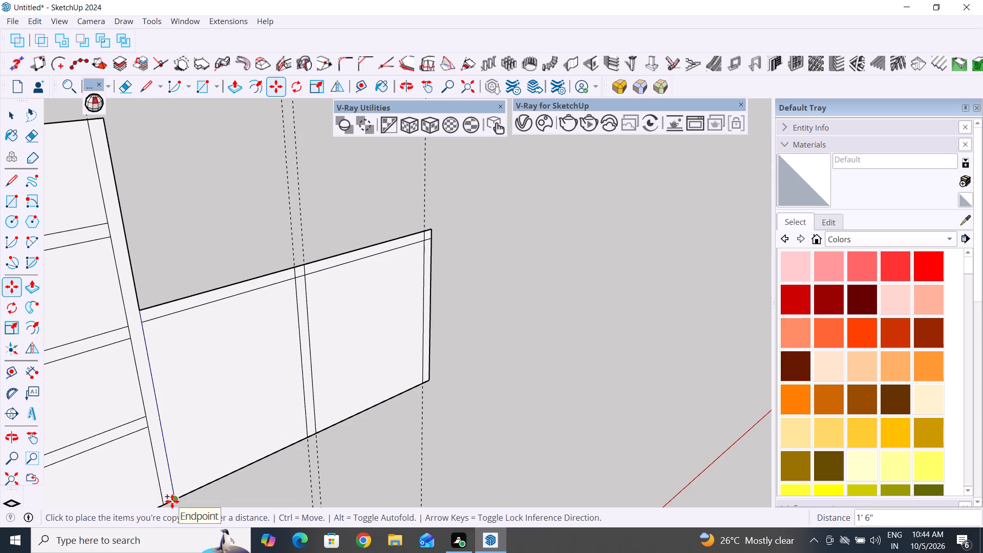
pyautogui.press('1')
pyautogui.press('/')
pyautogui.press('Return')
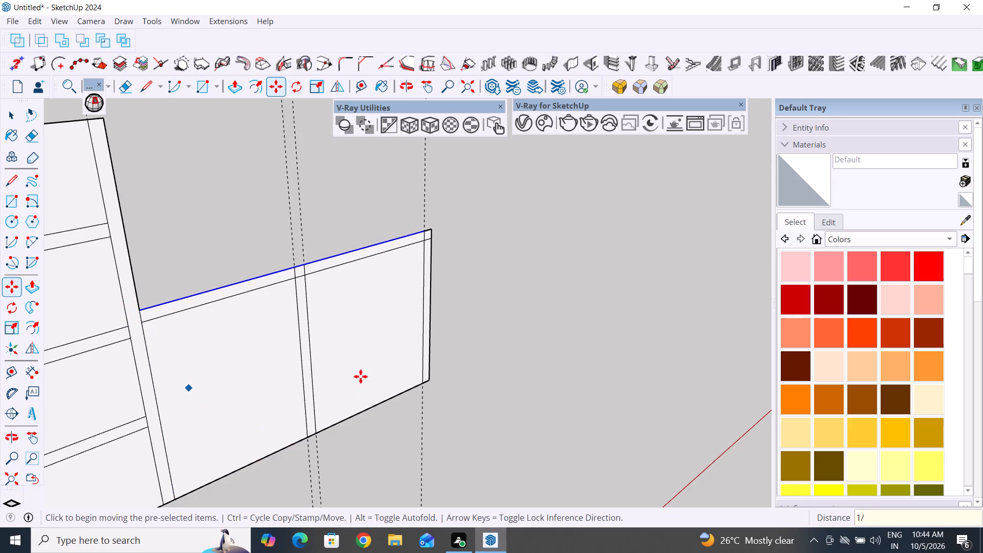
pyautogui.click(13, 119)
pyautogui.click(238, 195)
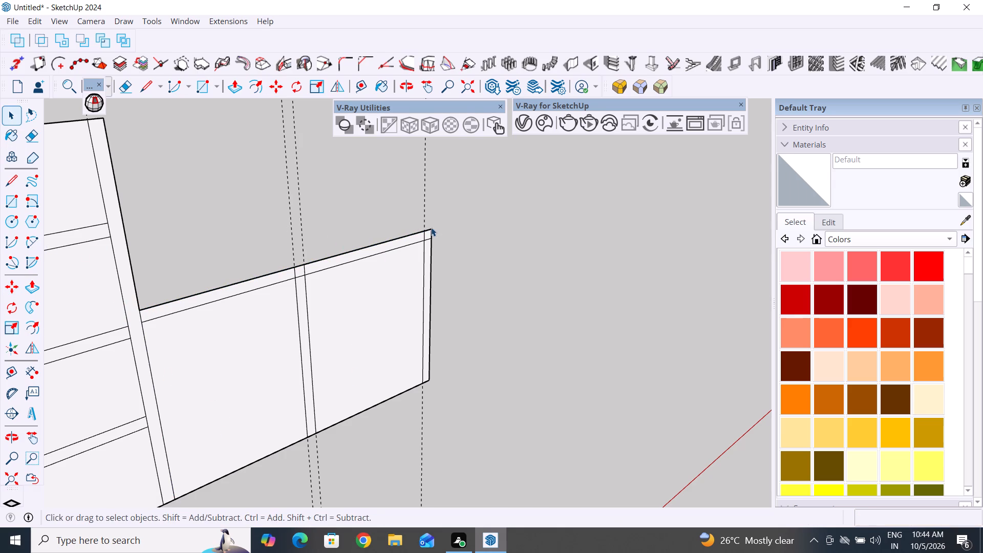
# Copy the low section's full top edge down to the bottom edge, divided into two equal spaces with 2/.
pyautogui.click(429, 229)
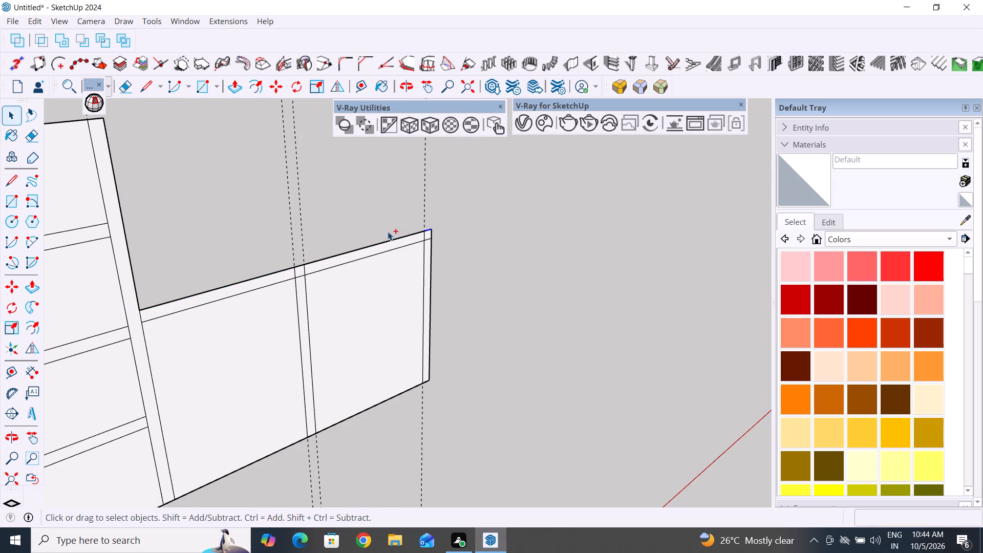
pyautogui.keyDown('ctrl'); pyautogui.click(393, 240); pyautogui.keyUp('ctrl')
pyautogui.keyDown('ctrl'); pyautogui.click(298, 266); pyautogui.keyUp('ctrl')
pyautogui.keyDown('ctrl'); pyautogui.click(269, 274); pyautogui.keyUp('ctrl')
pyautogui.scroll(-10, 490, 305)
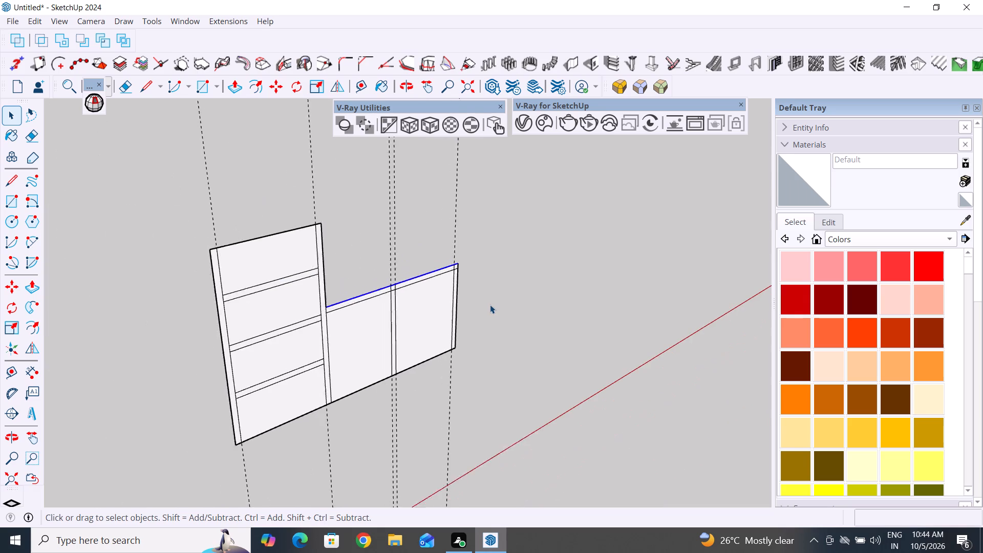
pyautogui.press('m')
pyautogui.scroll(4, 362, 423)
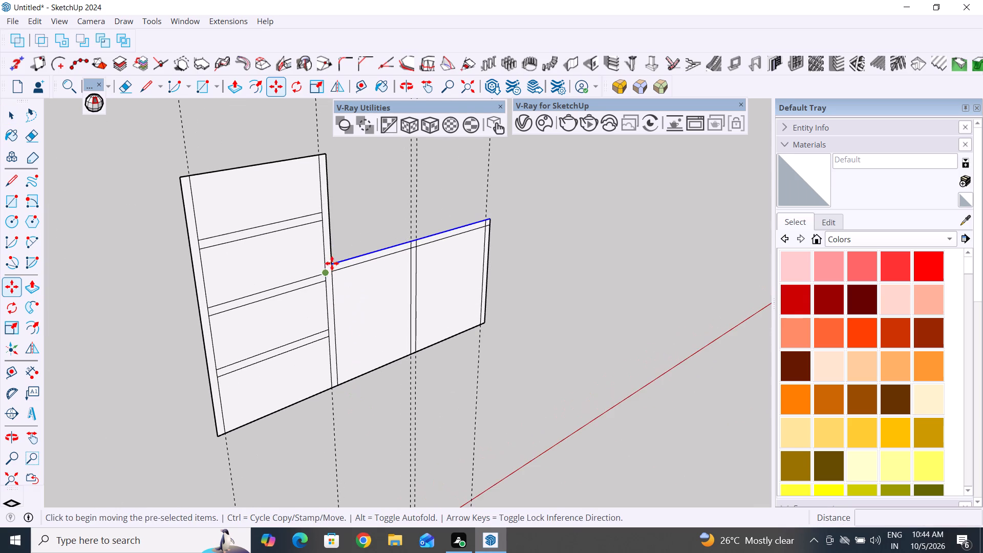
pyautogui.click(333, 263)
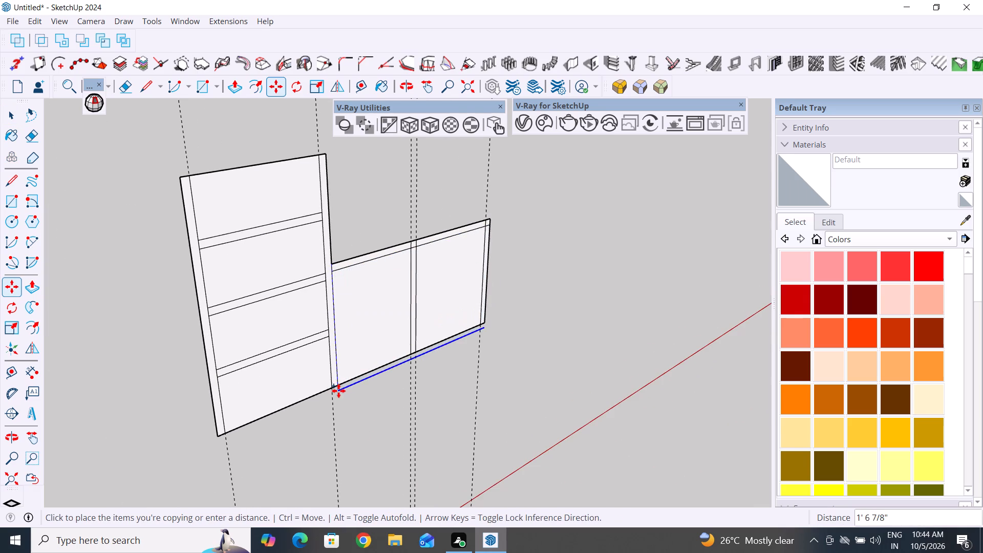
pyautogui.click(338, 385)
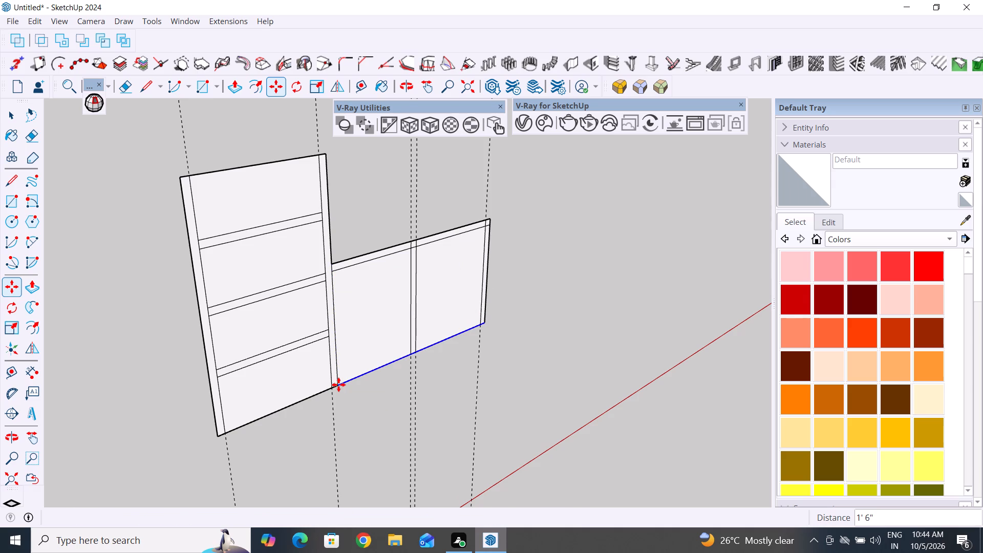
pyautogui.write('2/')
pyautogui.press('Return')
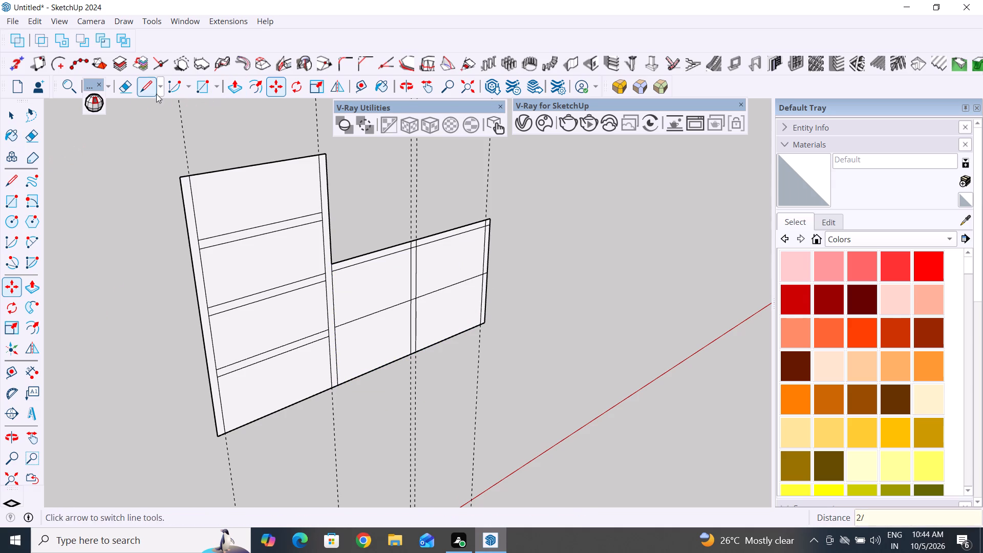
pyautogui.click(12, 122)
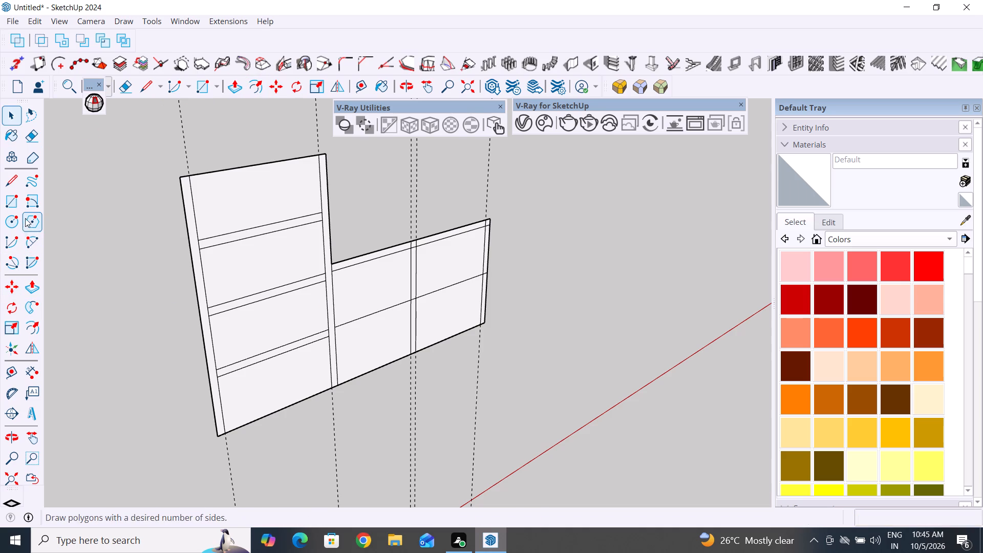
# Copy the low section's full horizontal middle line 1" downward to mark the shelf thickness.
pyautogui.click(358, 318)
pyautogui.scroll(5, 502, 307)
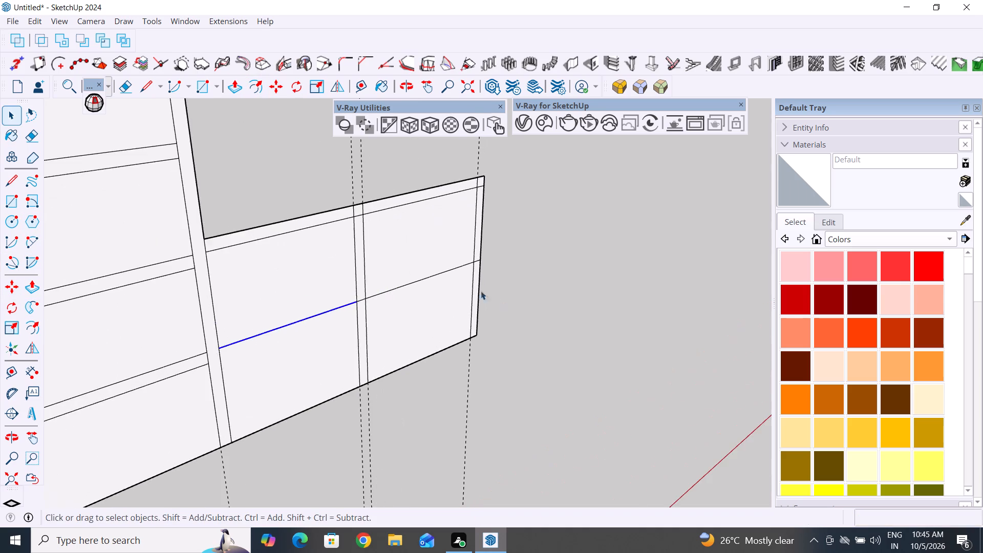
pyautogui.scroll(4, 481, 291)
pyautogui.keyDown('ctrl'); pyautogui.click(310, 305); pyautogui.keyUp('ctrl')
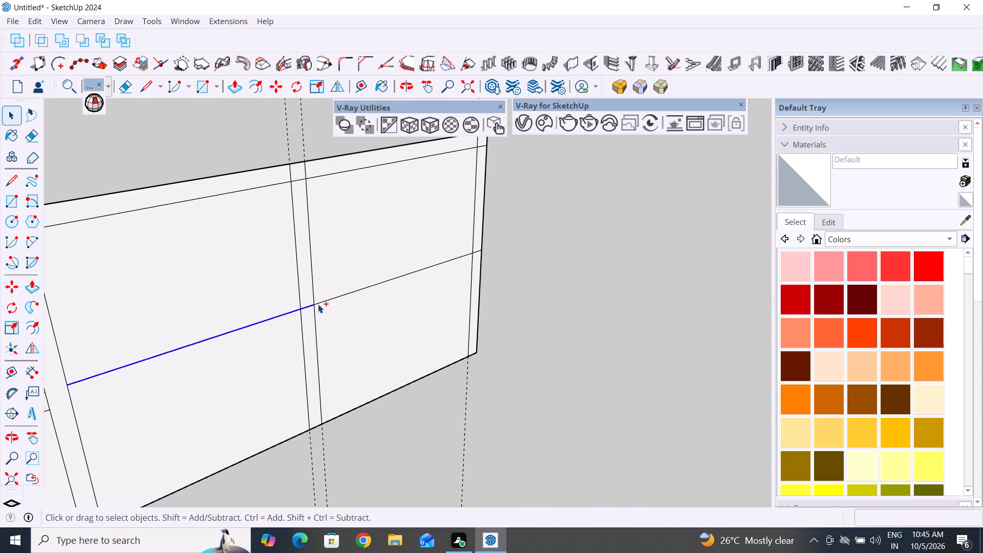
pyautogui.keyDown('ctrl'); pyautogui.click(331, 299); pyautogui.keyUp('ctrl')
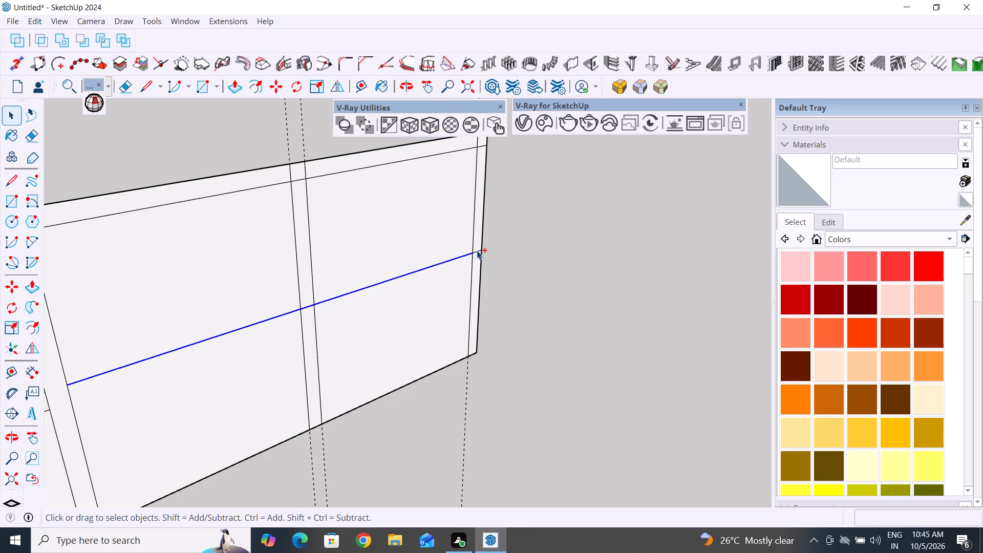
pyautogui.keyDown('ctrl'); pyautogui.click(477, 250); pyautogui.keyUp('ctrl')
pyautogui.scroll(-5, 637, 290)
pyautogui.press('m')
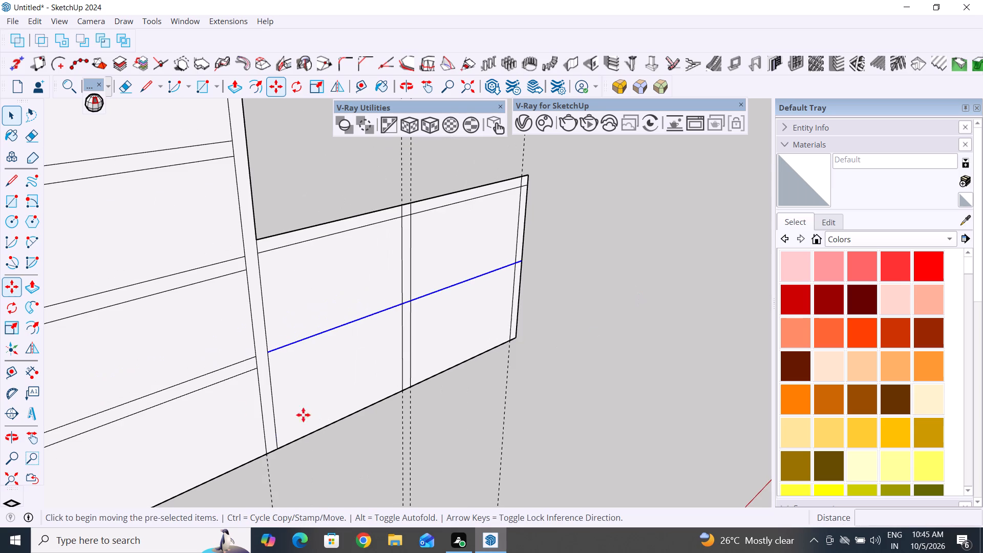
pyautogui.click(269, 352)
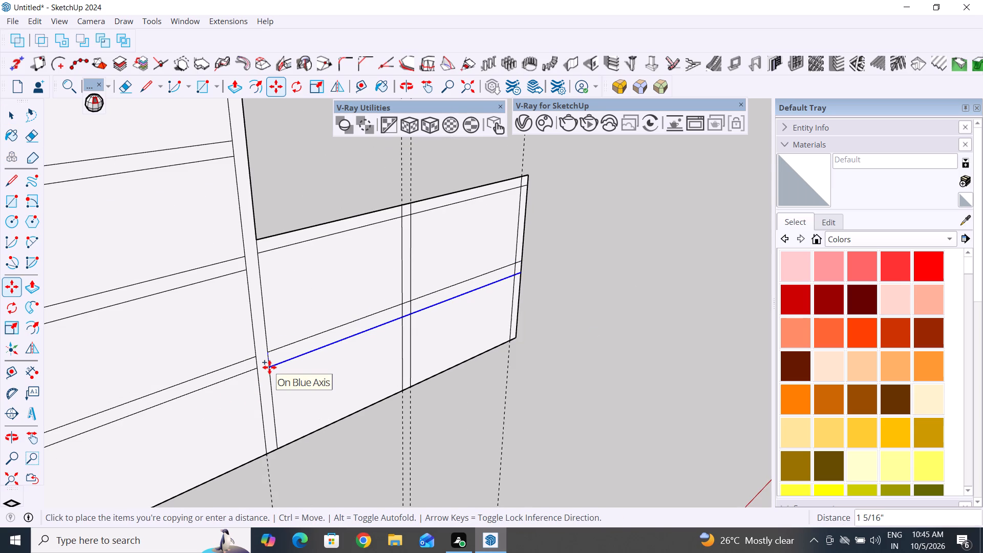
pyautogui.write('1"')
pyautogui.press('Return')
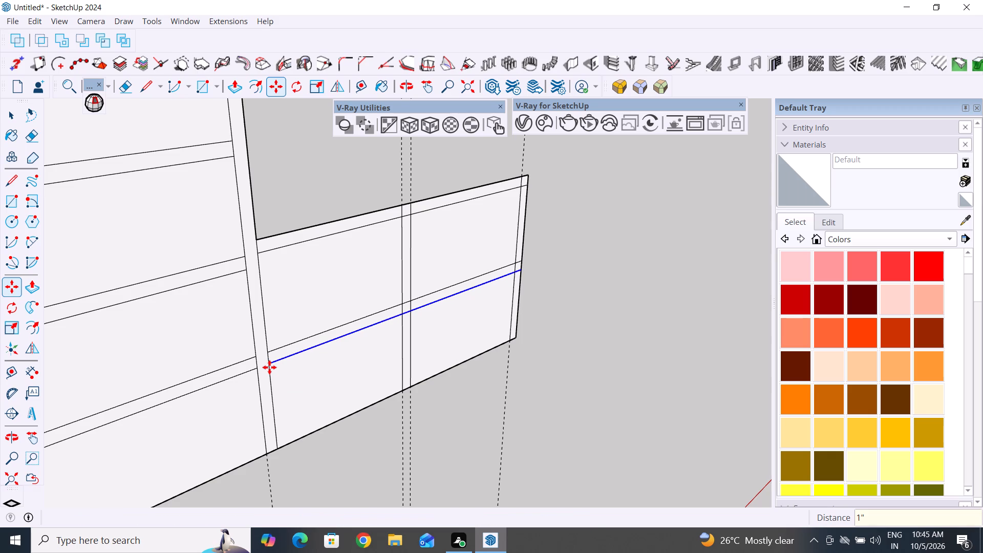
pyautogui.click(11, 114)
pyautogui.click(317, 138)
# Delete all construction guides from the model.
pyautogui.scroll(-8, 503, 357)
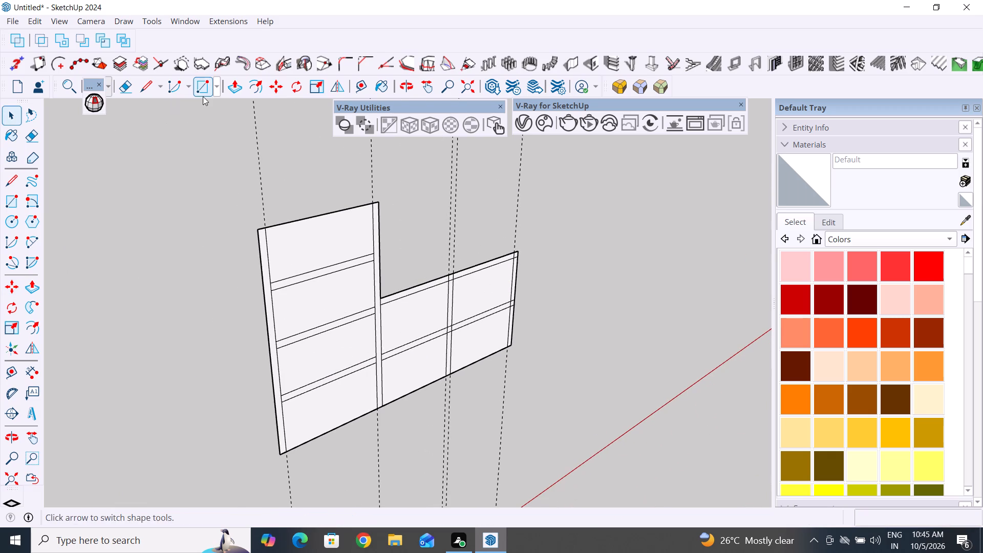
pyautogui.click(39, 23)
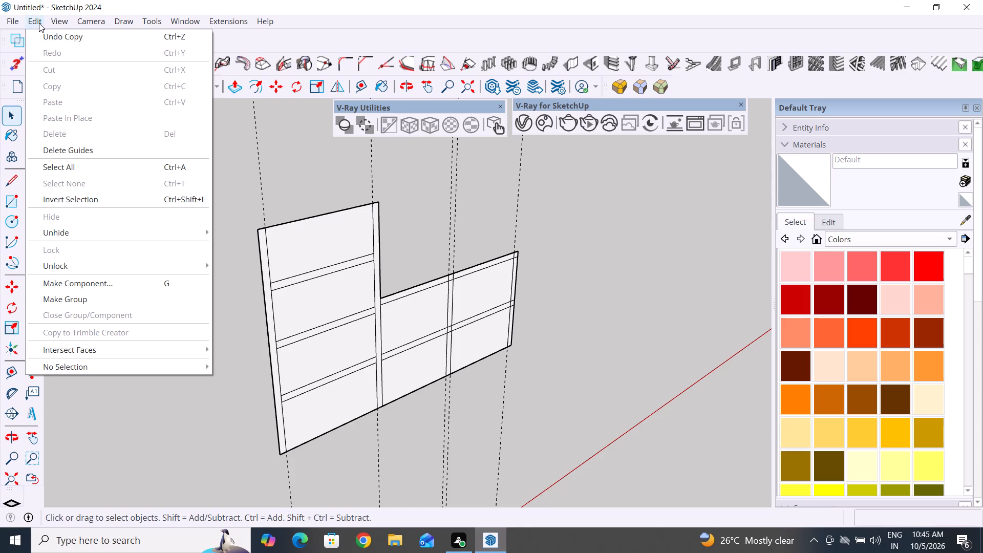
pyautogui.click(66, 150)
pyautogui.click(206, 323)
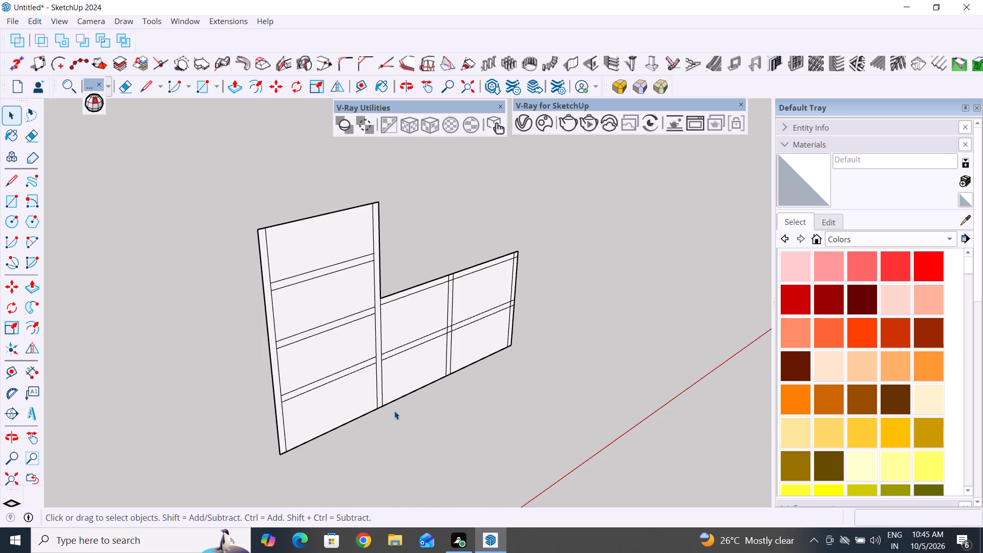
# Erase the two shelf line segments that cross the low section's middle vertical divider.
pyautogui.scroll(4, 433, 377)
pyautogui.moveTo(391, 403); pyautogui.dragTo(369, 415, button='middle')
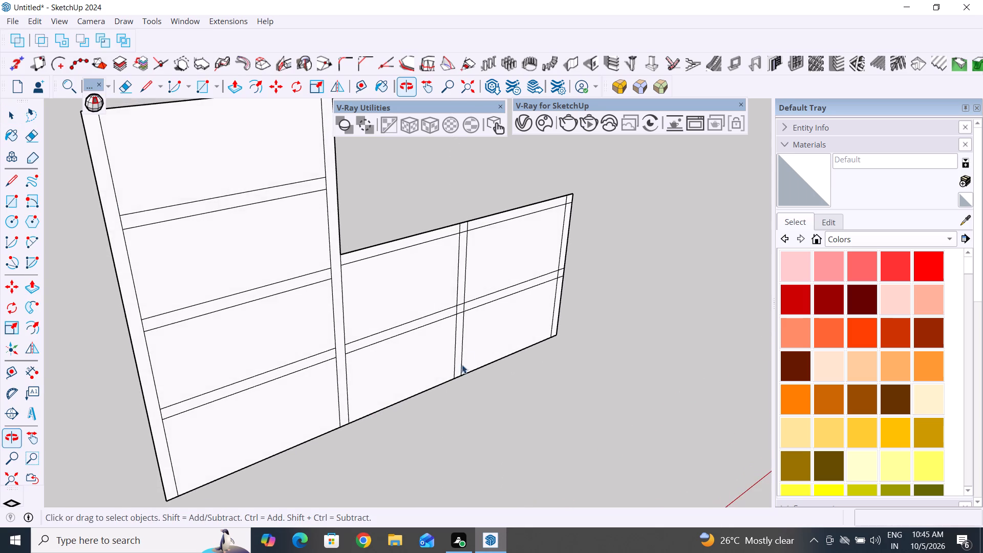
pyautogui.scroll(1, 508, 327)
pyautogui.scroll(1, 579, 250)
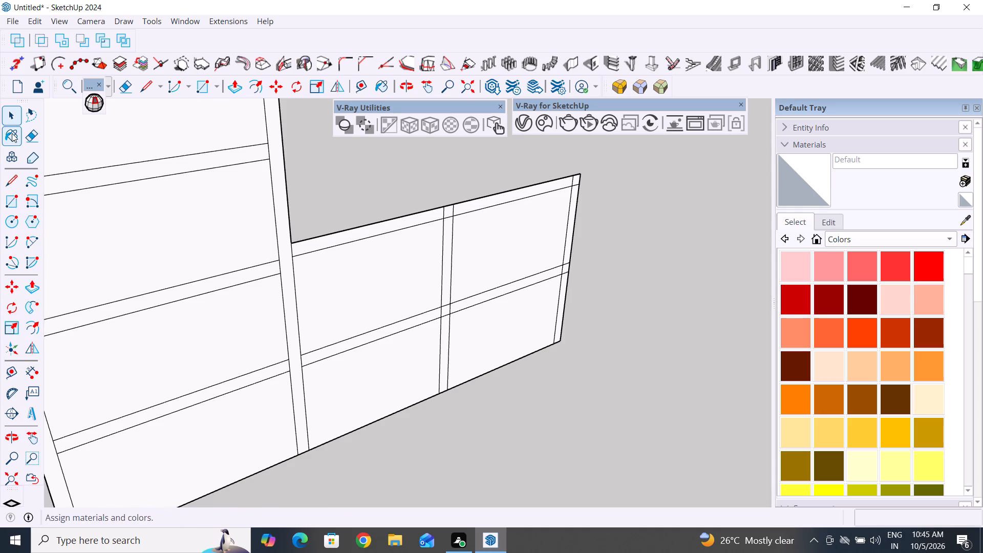
pyautogui.moveTo(509, 448); pyautogui.dragTo(436, 435, button='middle')
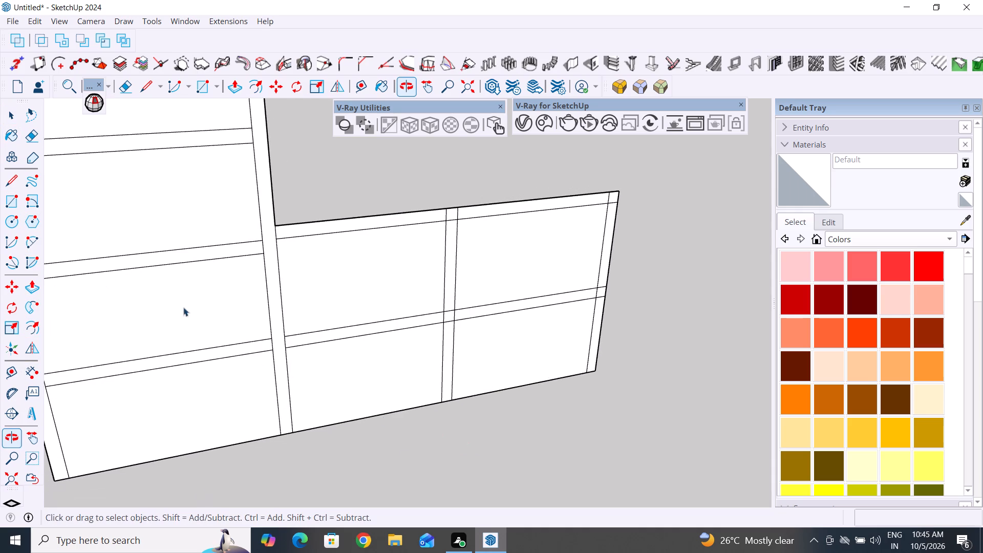
pyautogui.click(132, 83)
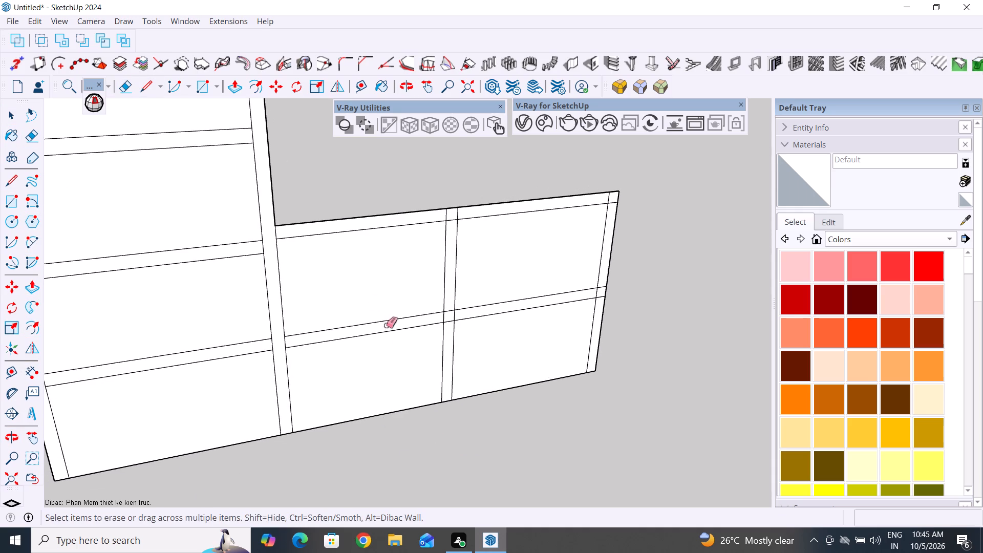
pyautogui.scroll(4, 453, 321)
pyautogui.moveTo(447, 294); pyautogui.dragTo(452, 316)
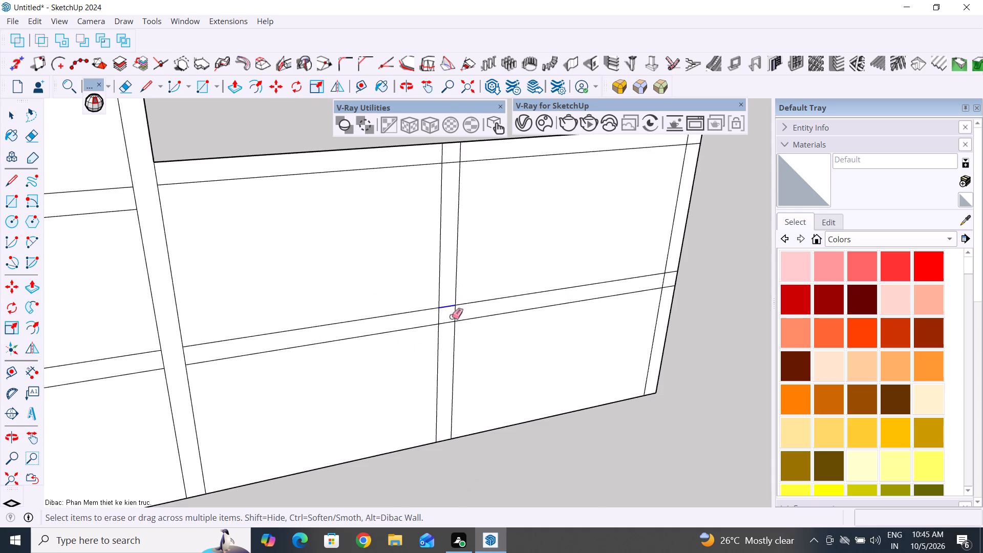
pyautogui.moveTo(452, 316); pyautogui.dragTo(450, 337)
# Erase the two shelf line segments that cross the vertical panel at the low section's free end.
pyautogui.moveTo(672, 266); pyautogui.dragTo(673, 300)
pyautogui.hotkey('ctrl', 'z')
pyautogui.scroll(15, 693, 290)
pyautogui.moveTo(611, 209); pyautogui.dragTo(615, 300)
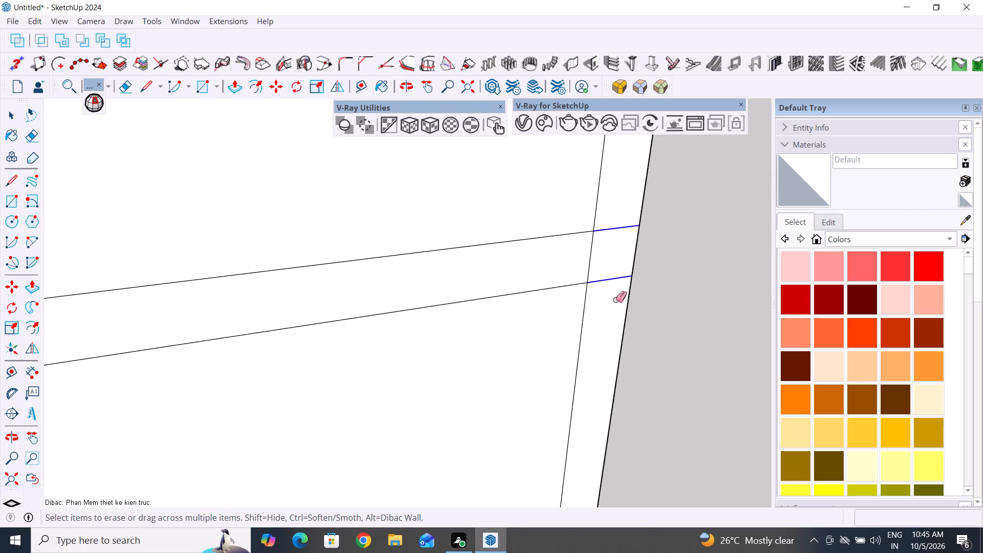
pyautogui.moveTo(615, 300); pyautogui.dragTo(613, 323)
pyautogui.scroll(-18, 588, 292)
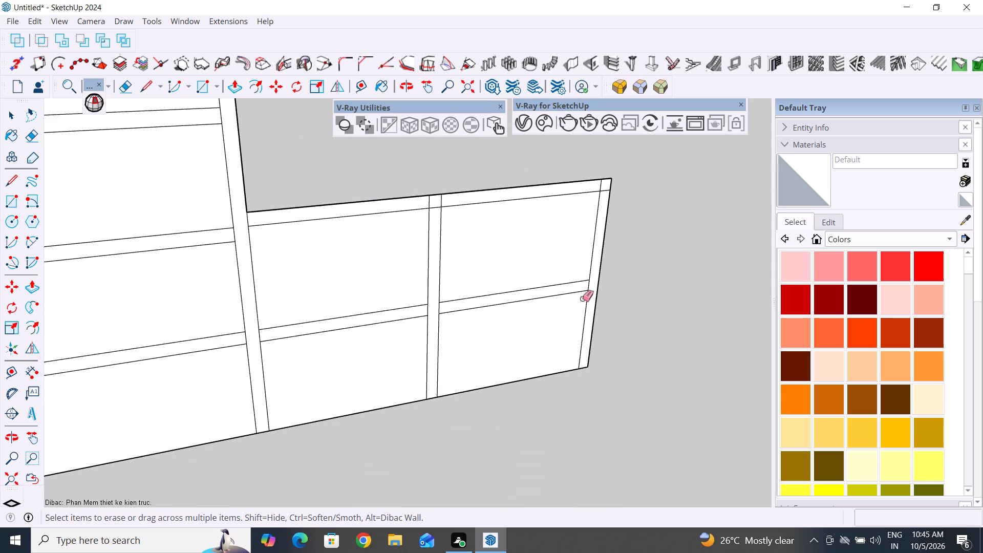
# Erase the low section's top shelf line segments that cross the free-end vertical panel and the middle vertical divider.
pyautogui.scroll(9, 598, 185)
pyautogui.moveTo(616, 187); pyautogui.dragTo(616, 215)
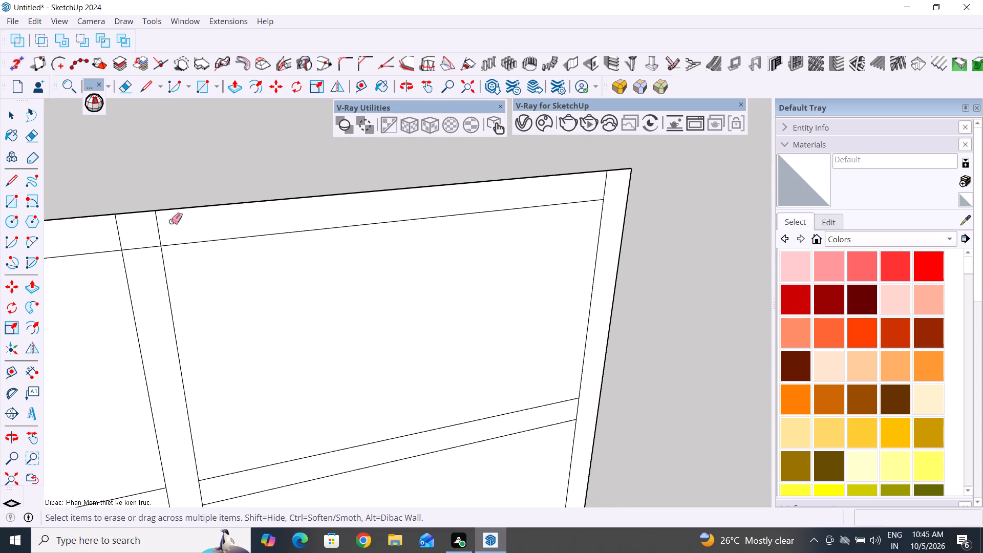
pyautogui.moveTo(144, 231); pyautogui.dragTo(154, 268)
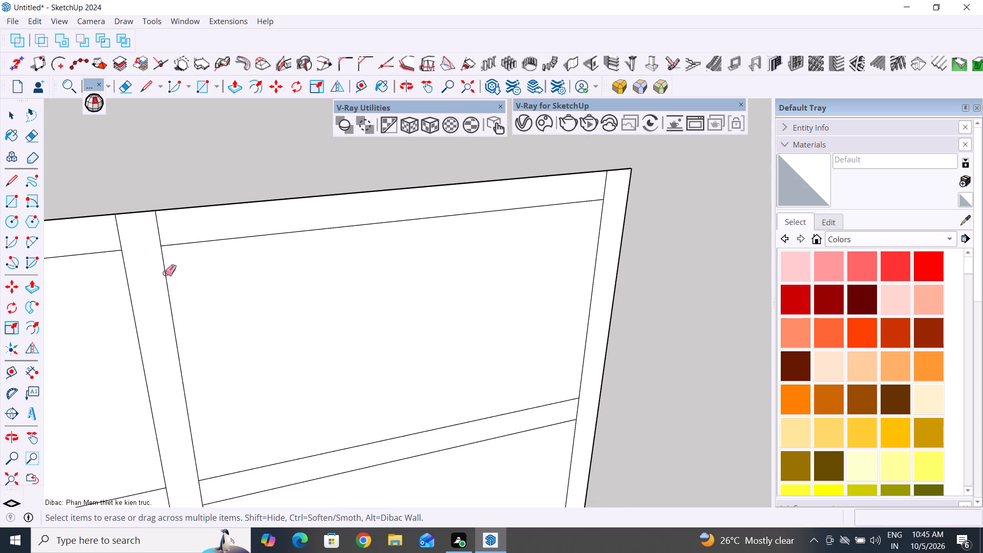
pyautogui.scroll(-11, 368, 295)
pyautogui.scroll(-5, 643, 330)
pyautogui.moveTo(526, 409); pyautogui.dragTo(537, 401, button='middle')
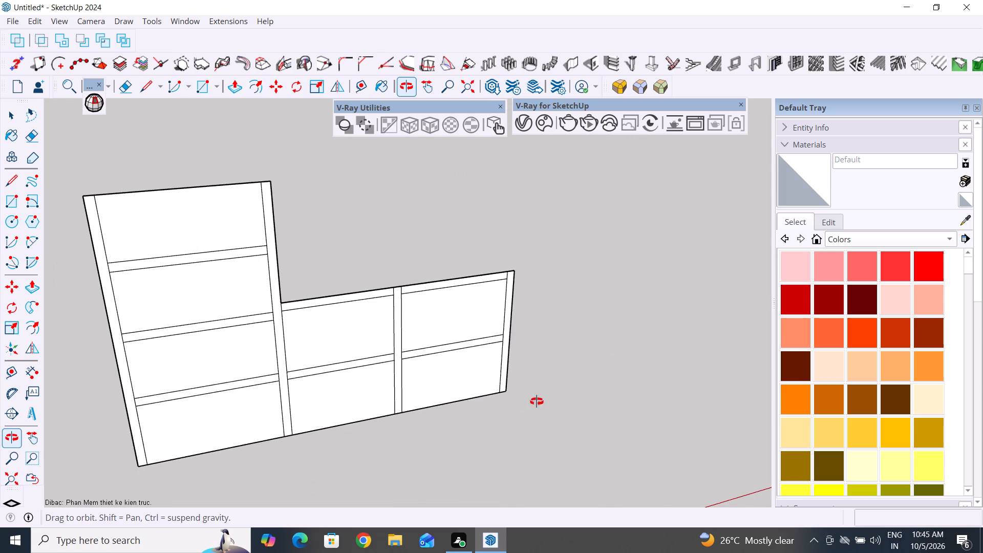
pyautogui.moveTo(537, 401); pyautogui.dragTo(563, 380, button='middle')
# Examine the divided L-shaped front and its separate panel and compartment faces from both sides.
pyautogui.click(9, 116)
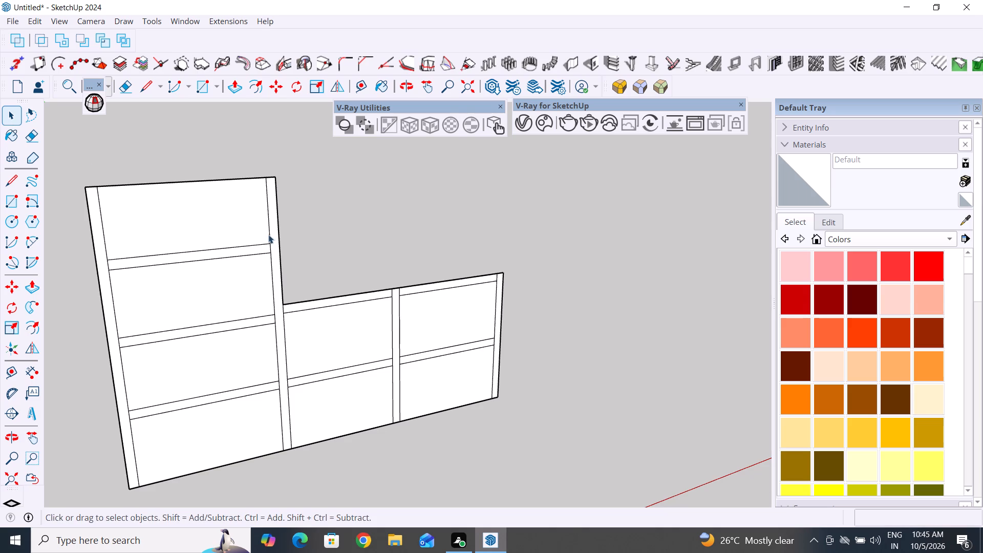
pyautogui.scroll(2, 111, 324)
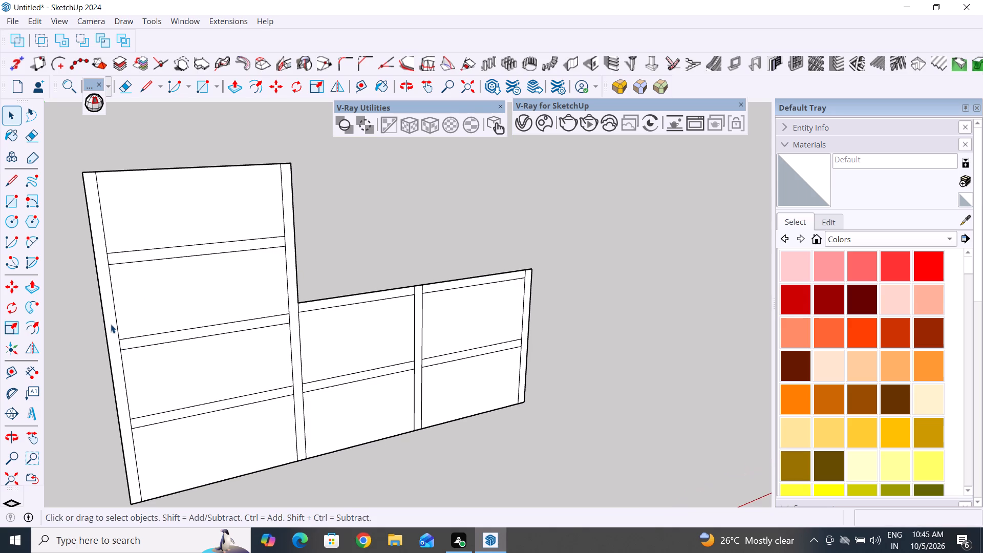
pyautogui.click(111, 324)
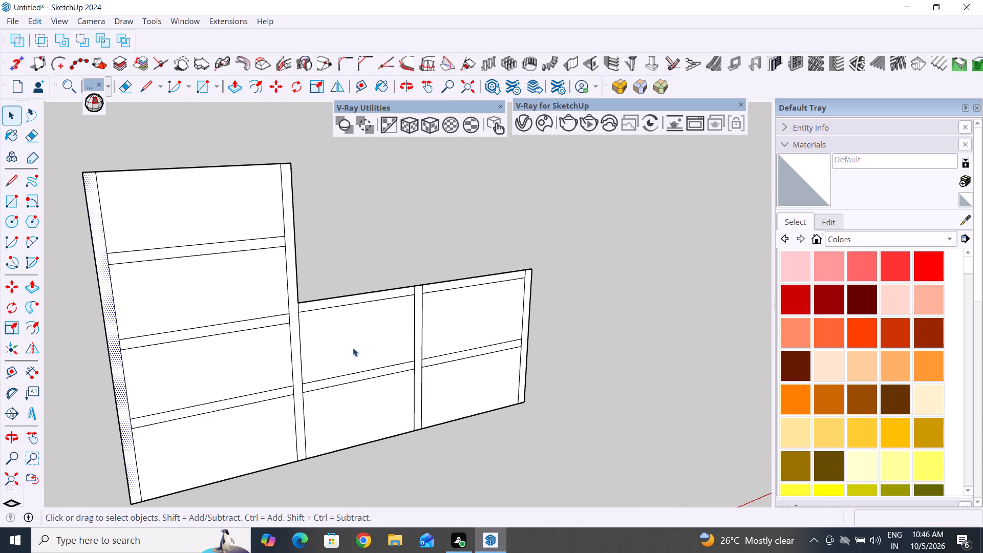
pyautogui.click(547, 230)
pyautogui.moveTo(463, 343); pyautogui.dragTo(698, 342, button='middle')
pyautogui.moveTo(400, 411); pyautogui.dragTo(567, 377, button='middle')
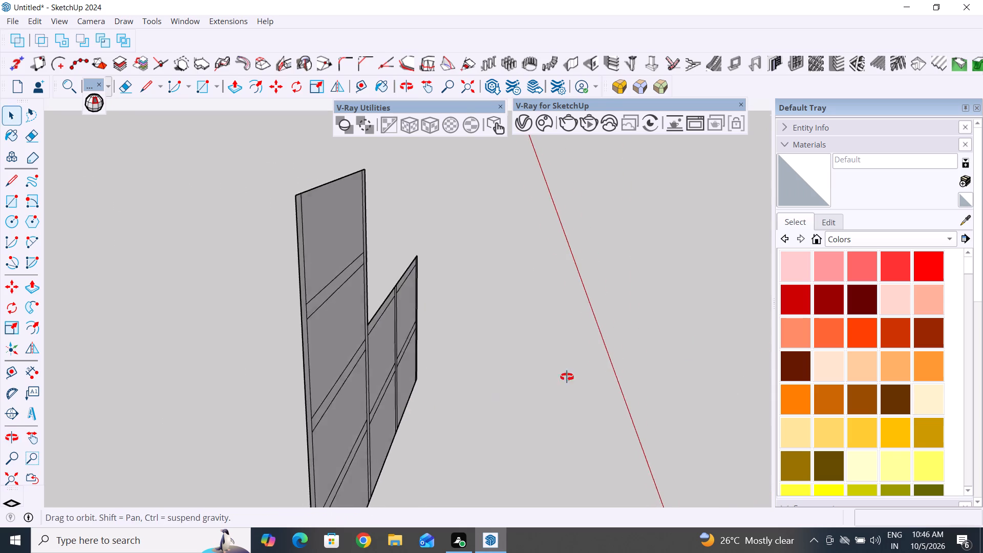
pyautogui.moveTo(567, 377); pyautogui.dragTo(628, 372, button='middle')
pyautogui.doubleClick(498, 381)
pyautogui.tripleClick(498, 381)
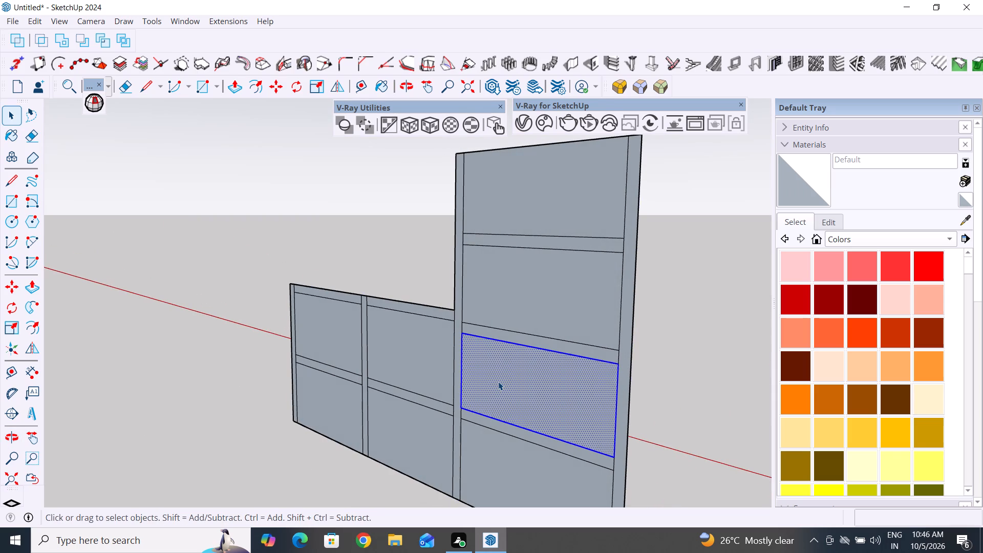
pyautogui.click(498, 381)
pyautogui.click(232, 89)
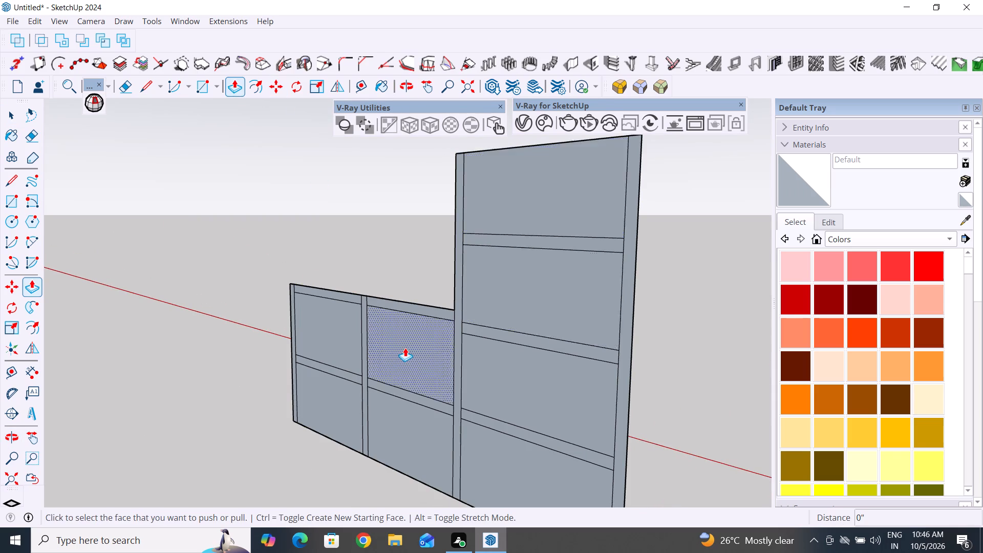
pyautogui.scroll(-5, 405, 348)
pyautogui.moveTo(391, 435); pyautogui.dragTo(528, 457, button='middle')
pyautogui.click(6, 118)
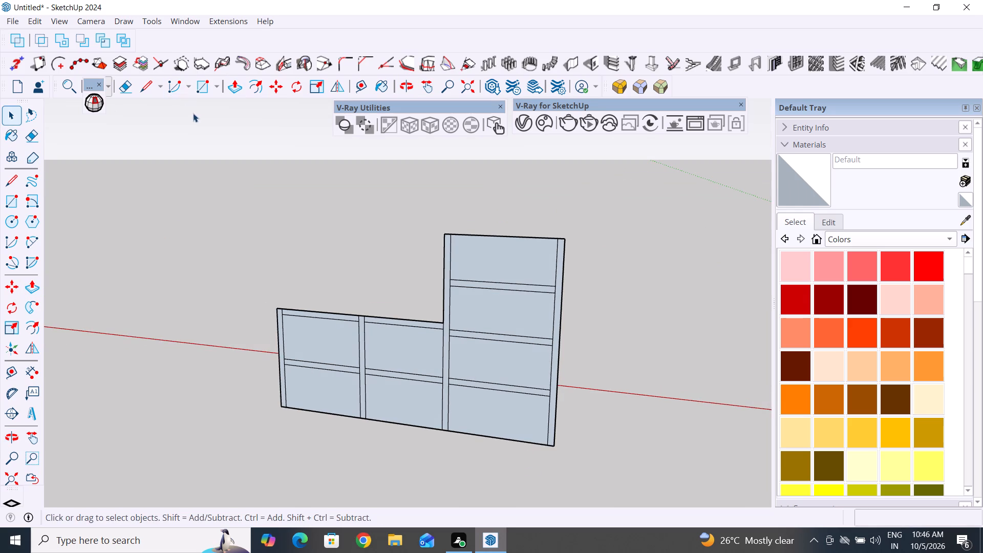
pyautogui.moveTo(455, 300); pyautogui.dragTo(455, 317, button='middle')
pyautogui.moveTo(455, 317); pyautogui.dragTo(467, 406, button='middle')
pyautogui.moveTo(506, 411); pyautogui.dragTo(503, 501, button='middle')
# Retrace the L-shaped front's outer edges with the Line tool, covering all sides except the bottom edge.
pyautogui.click(141, 88)
pyautogui.moveTo(463, 393); pyautogui.dragTo(519, 218, button='middle')
pyautogui.click(450, 303)
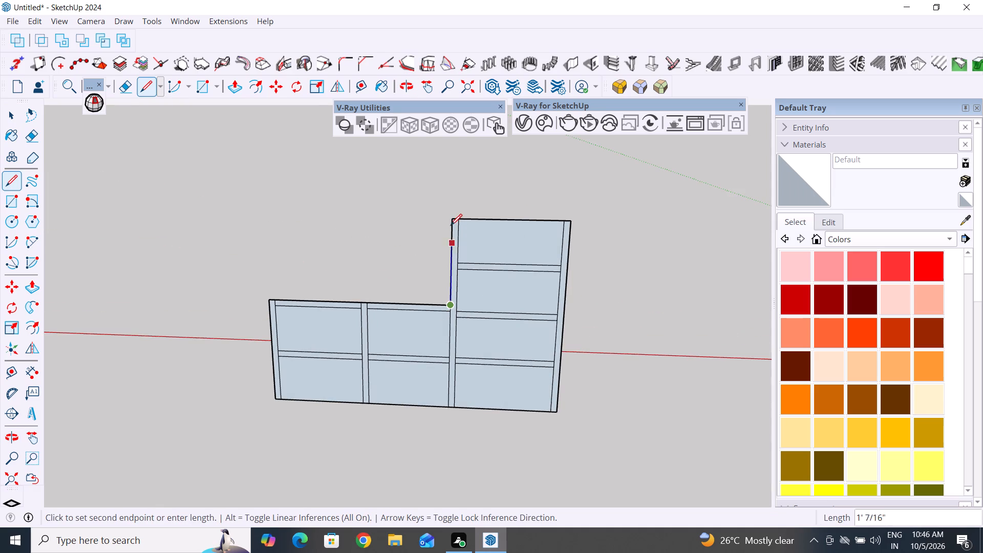
pyautogui.click(450, 219)
pyautogui.click(569, 220)
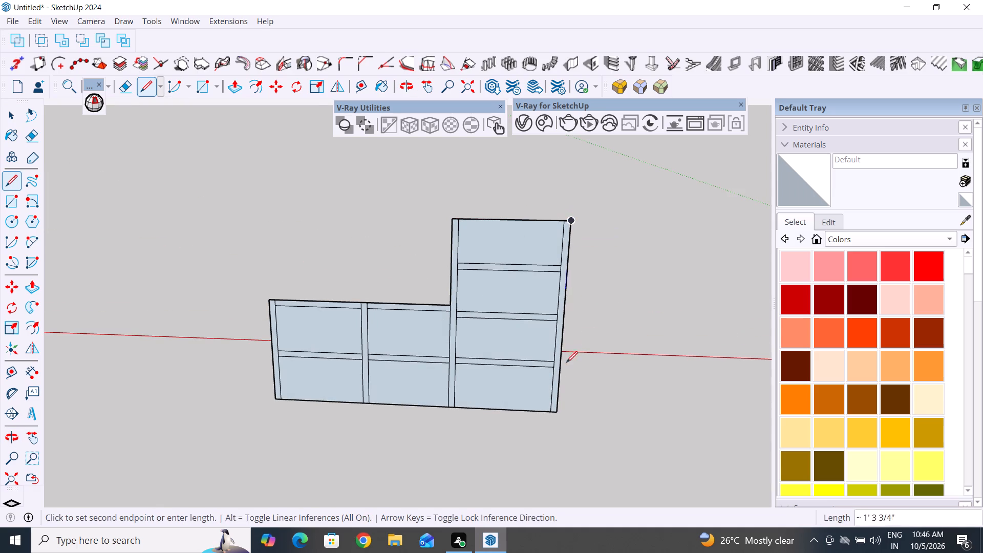
pyautogui.click(557, 415)
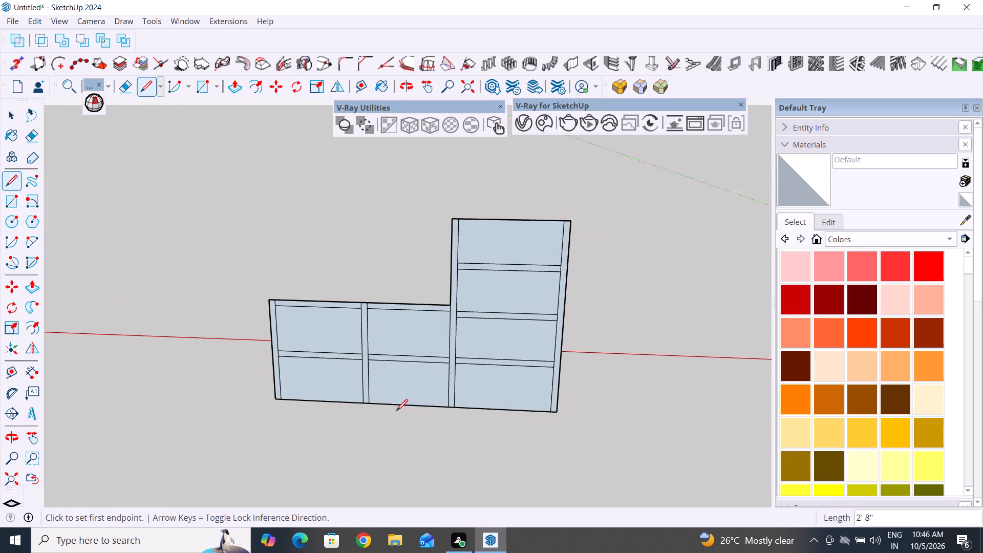
pyautogui.click(272, 398)
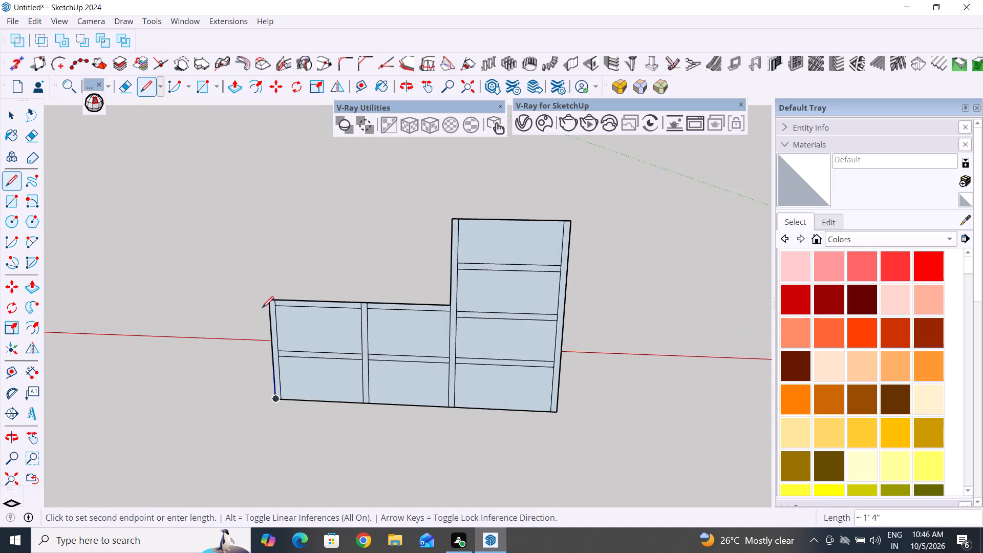
pyautogui.click(262, 301)
pyautogui.click(452, 304)
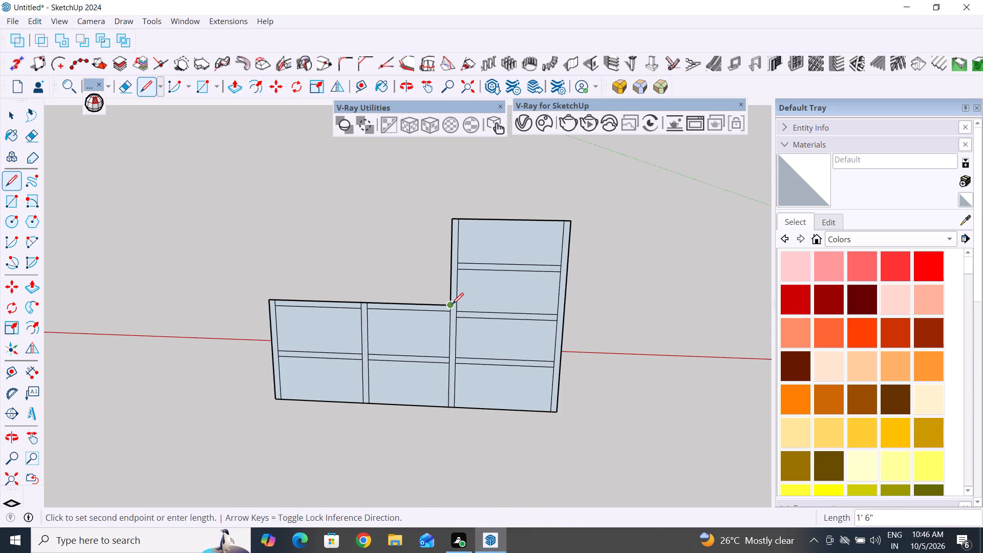
pyautogui.click(11, 118)
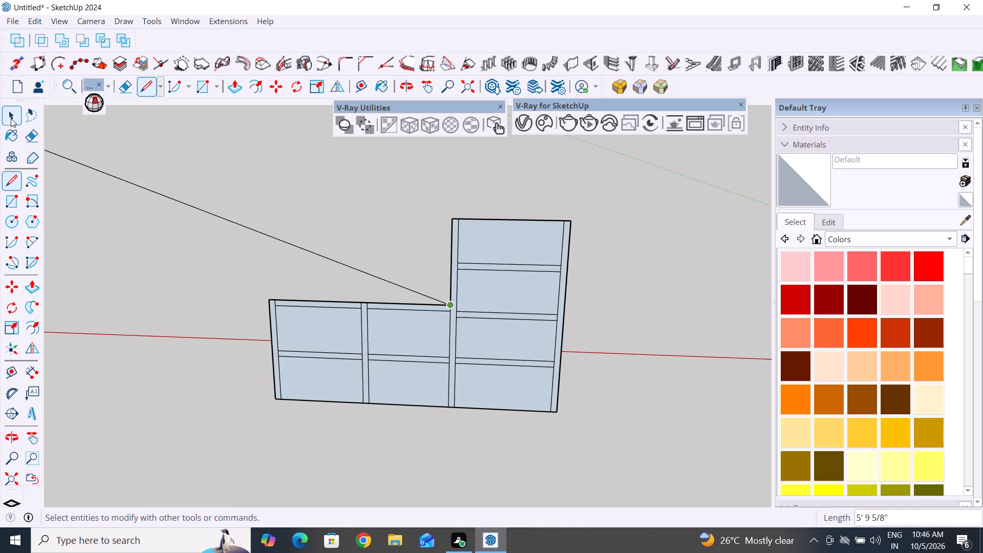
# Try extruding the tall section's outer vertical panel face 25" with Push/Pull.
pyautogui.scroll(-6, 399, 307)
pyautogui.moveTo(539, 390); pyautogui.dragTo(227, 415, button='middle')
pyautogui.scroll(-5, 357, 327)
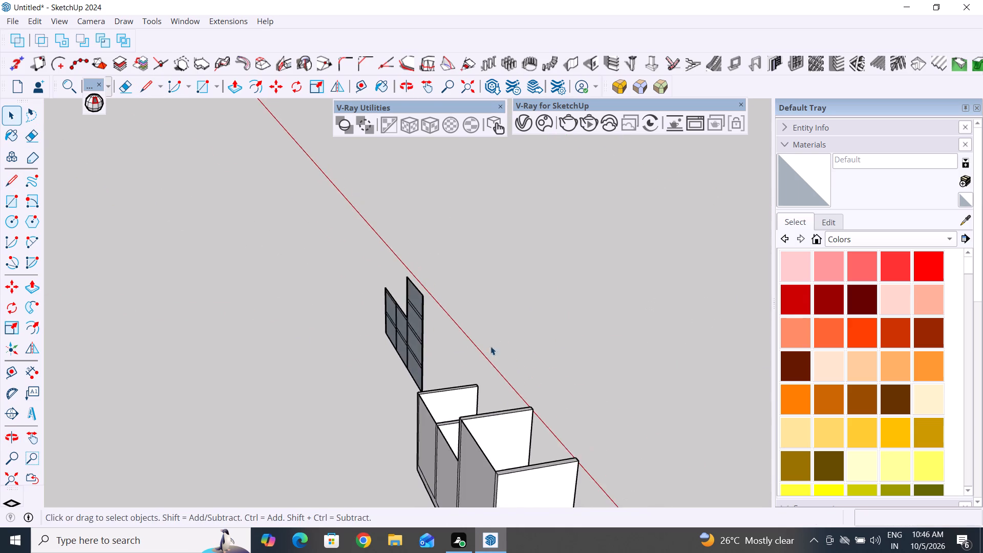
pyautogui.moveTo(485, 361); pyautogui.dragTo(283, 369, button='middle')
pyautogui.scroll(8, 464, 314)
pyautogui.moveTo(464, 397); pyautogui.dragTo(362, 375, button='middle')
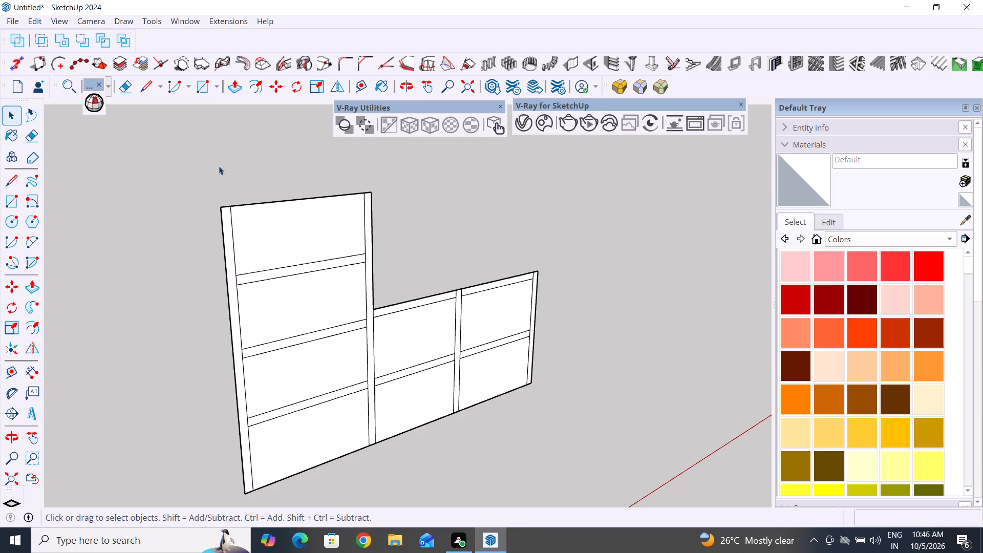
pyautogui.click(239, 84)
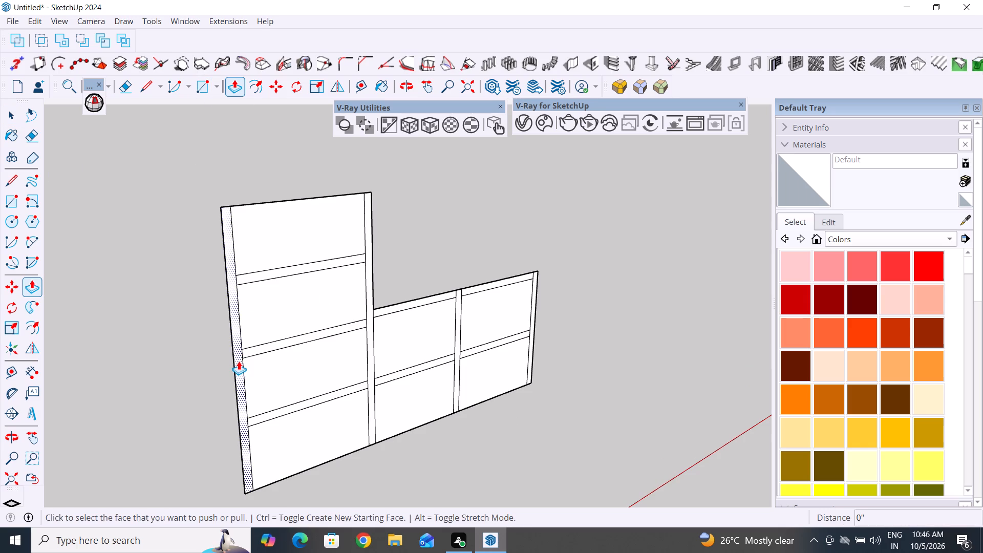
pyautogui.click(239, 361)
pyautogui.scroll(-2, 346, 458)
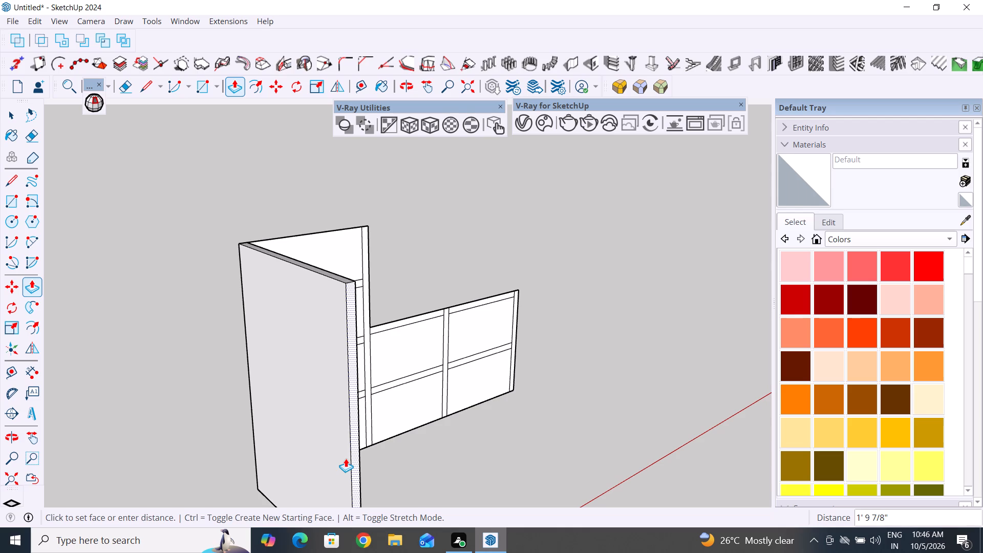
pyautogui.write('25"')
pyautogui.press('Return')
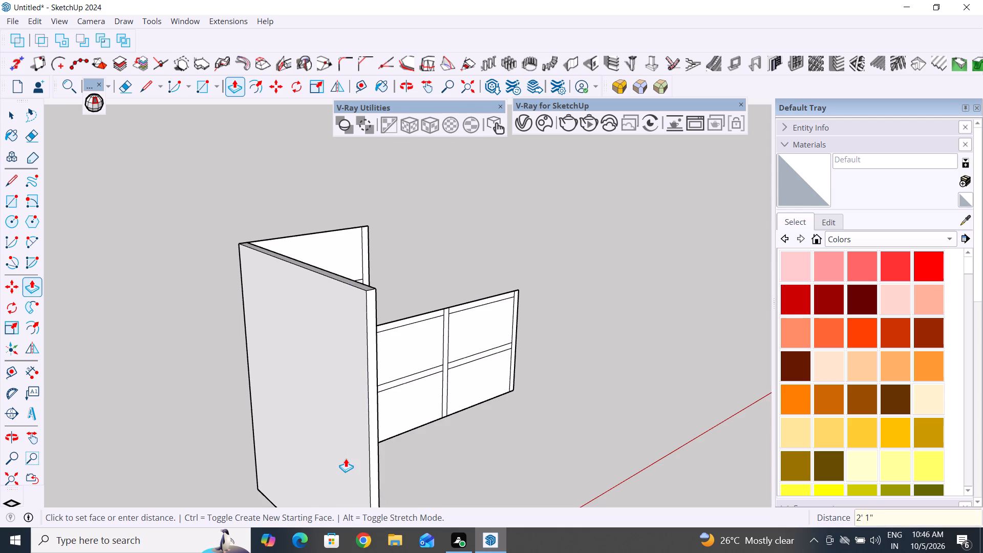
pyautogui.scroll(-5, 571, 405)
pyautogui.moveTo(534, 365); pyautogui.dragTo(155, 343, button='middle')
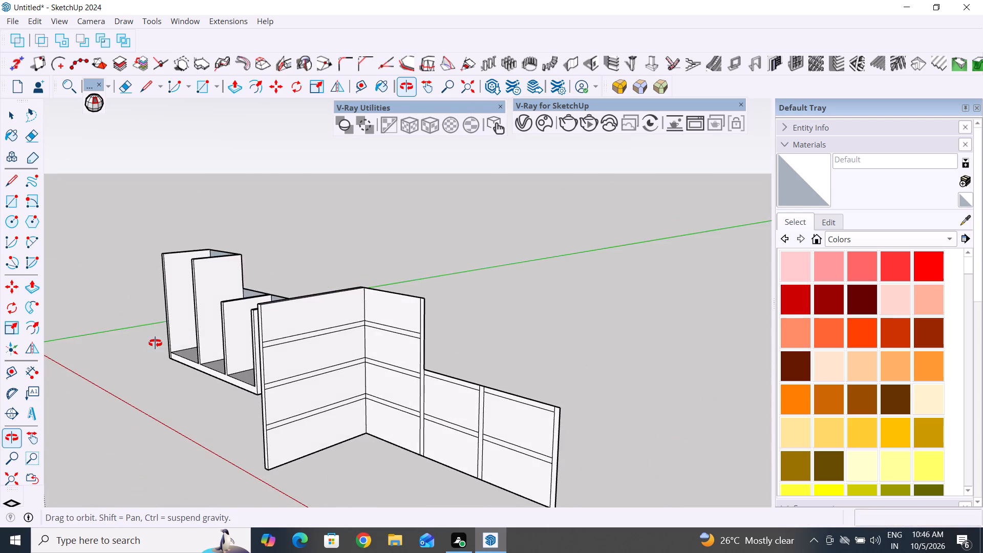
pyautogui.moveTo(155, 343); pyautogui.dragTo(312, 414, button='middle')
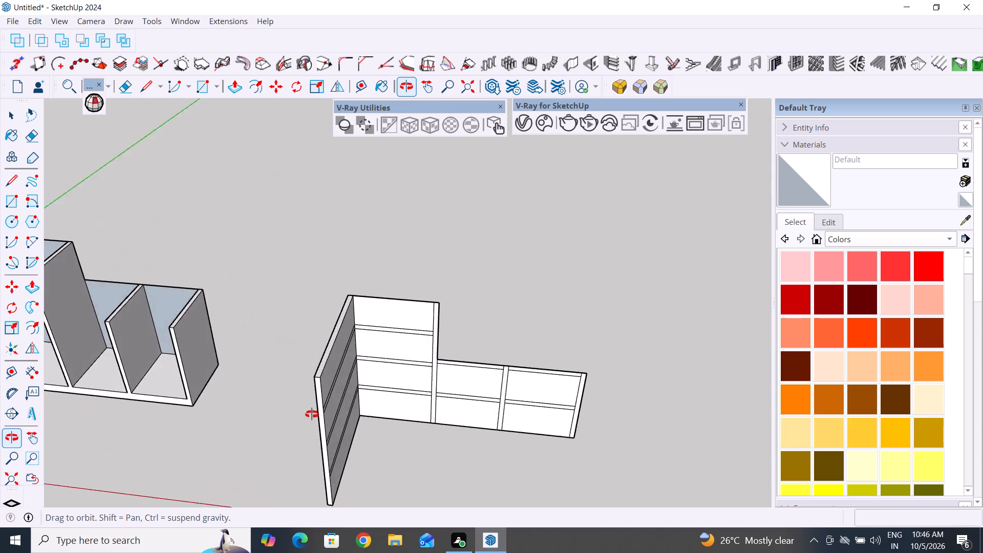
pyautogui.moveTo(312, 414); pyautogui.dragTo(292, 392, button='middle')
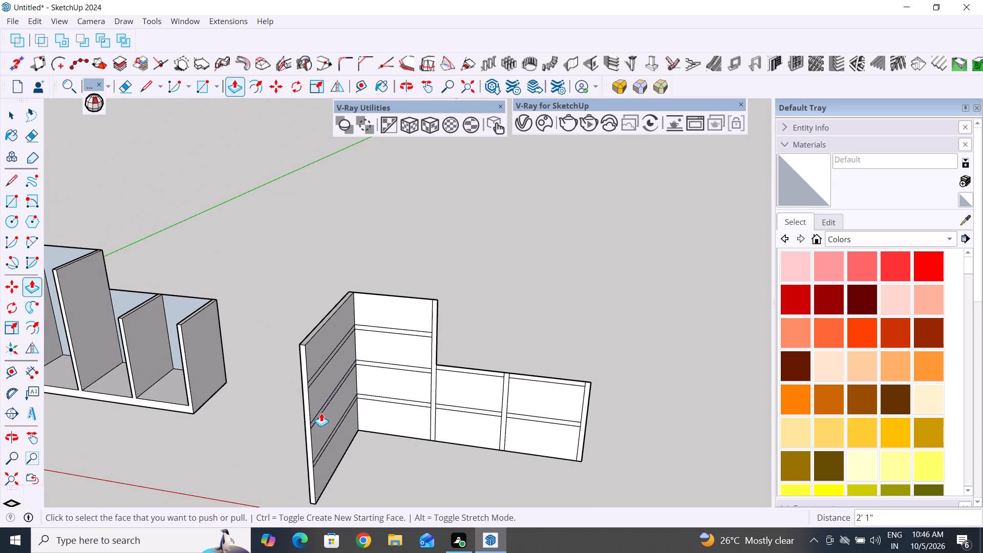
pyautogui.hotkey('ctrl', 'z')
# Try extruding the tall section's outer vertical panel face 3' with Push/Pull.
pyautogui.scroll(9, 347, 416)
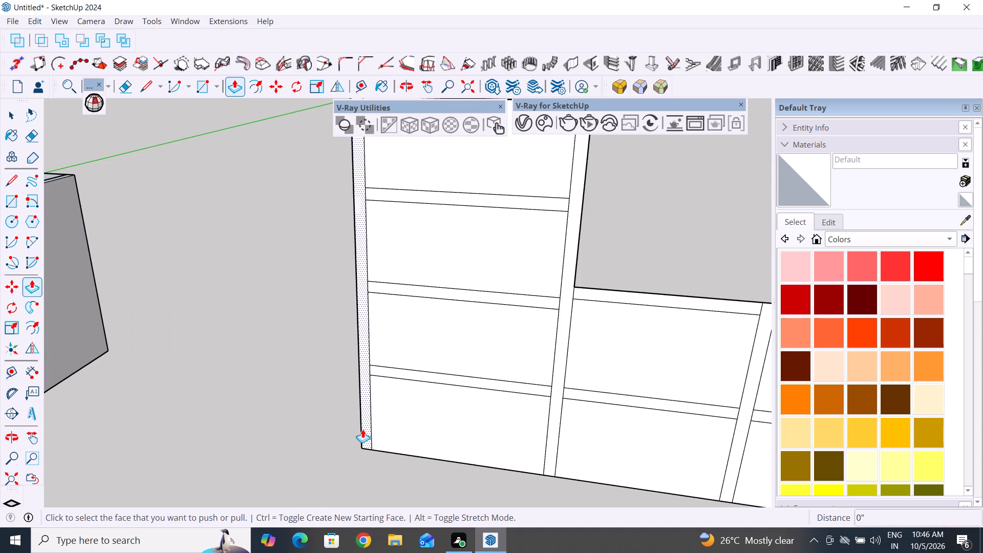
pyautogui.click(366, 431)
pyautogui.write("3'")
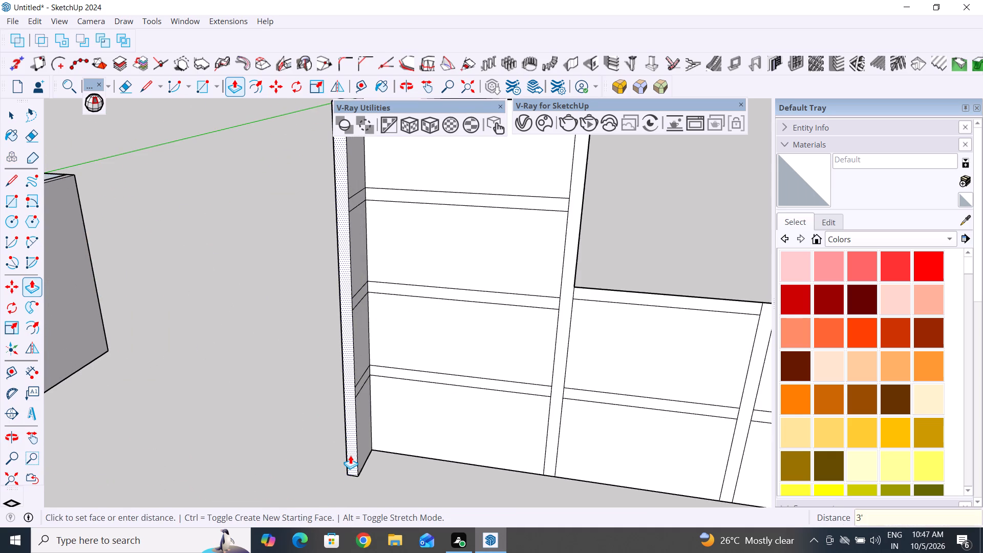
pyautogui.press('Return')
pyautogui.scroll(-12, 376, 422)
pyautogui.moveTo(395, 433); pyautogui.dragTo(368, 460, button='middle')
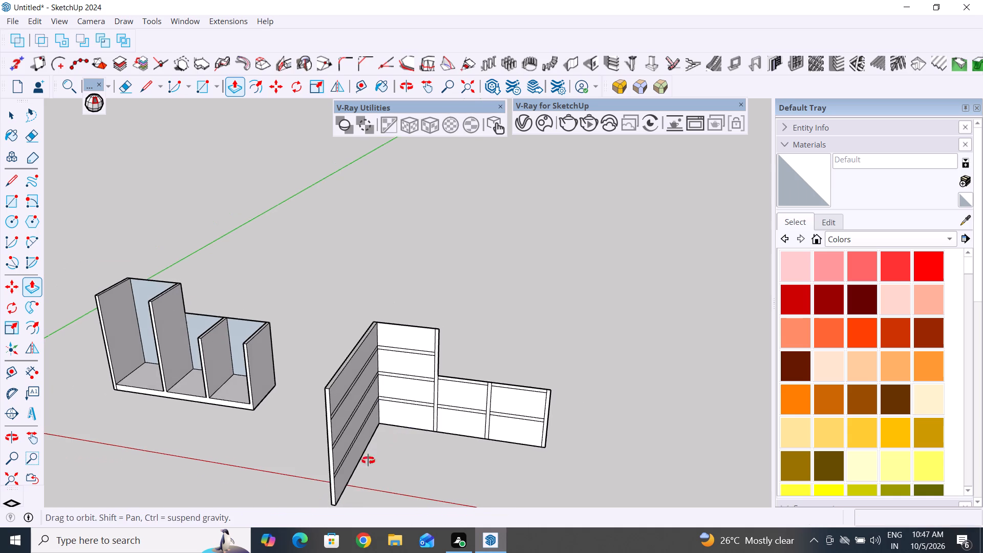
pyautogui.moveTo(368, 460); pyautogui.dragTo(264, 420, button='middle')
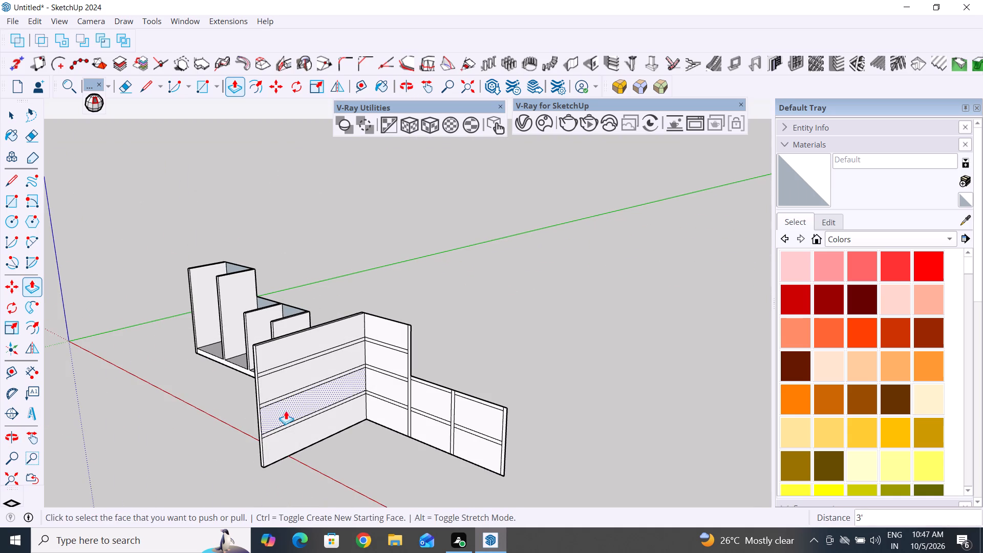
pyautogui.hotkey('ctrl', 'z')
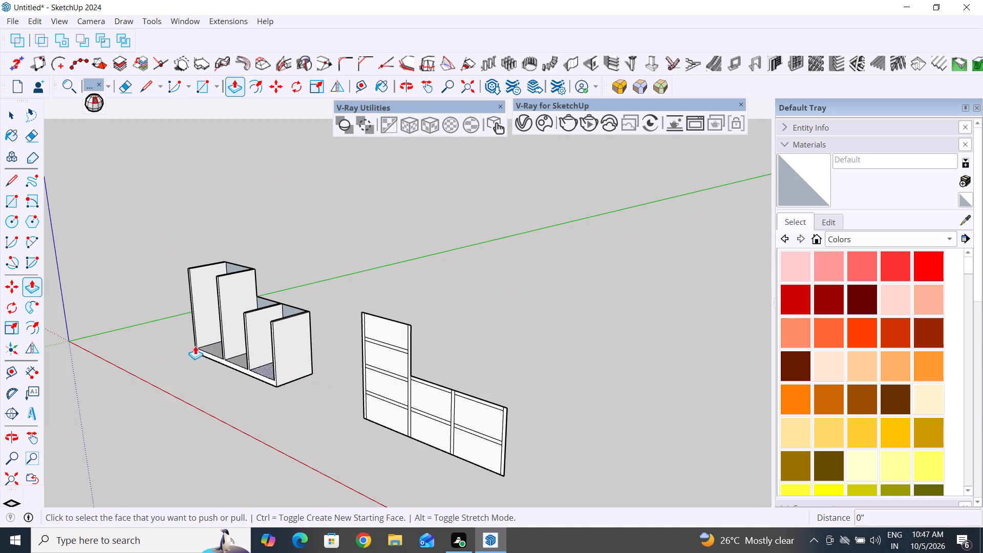
# Extrude the tall section's outer vertical panel face forward 2'6" with Push/Pull.
pyautogui.scroll(9, 337, 422)
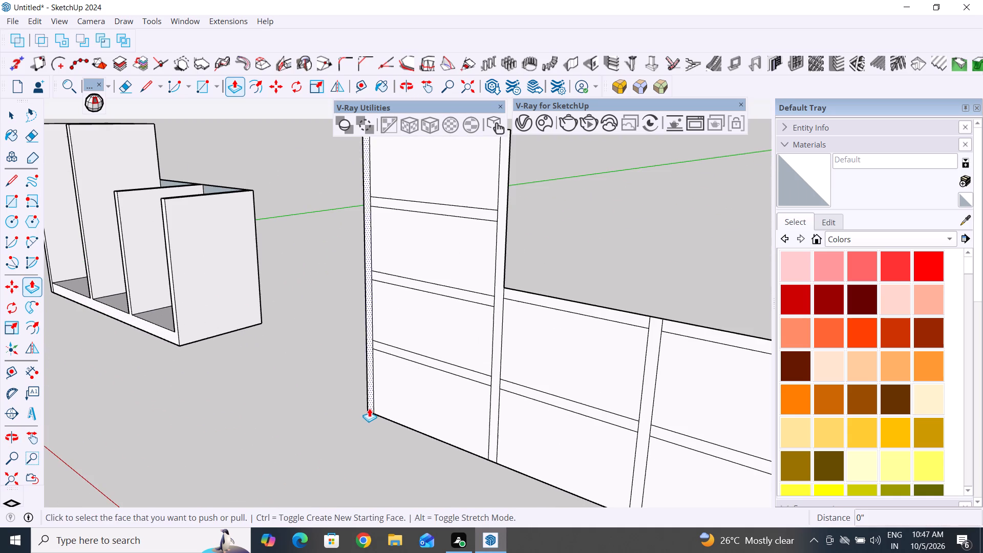
pyautogui.click(369, 406)
pyautogui.write('2\'6"')
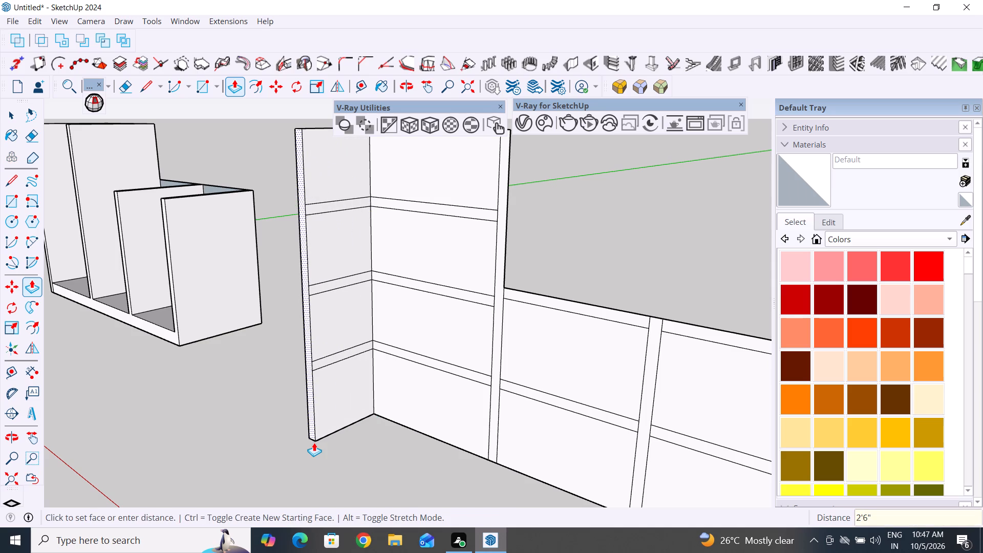
pyautogui.press('Return')
pyautogui.scroll(-12, 314, 441)
pyautogui.scroll(4, 344, 465)
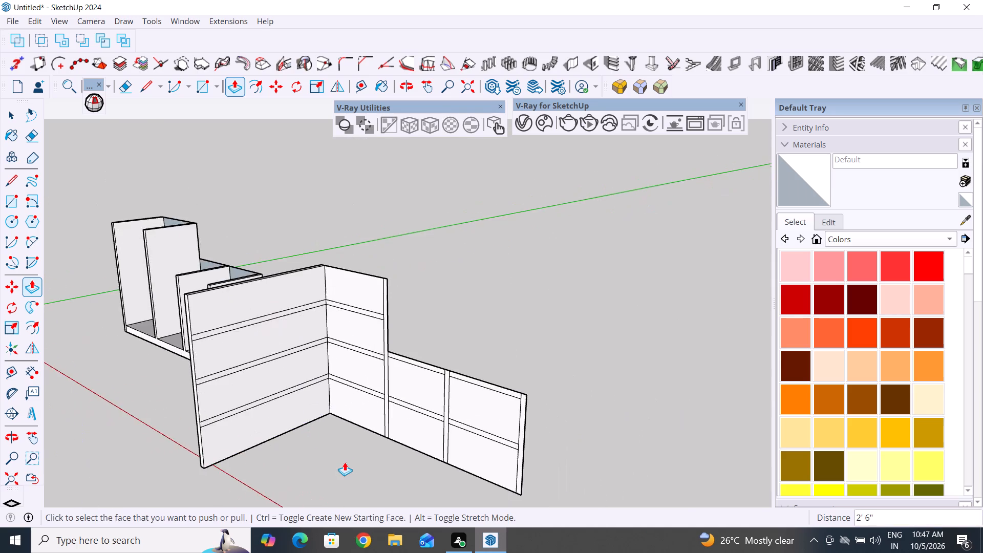
pyautogui.scroll(6, 345, 462)
pyautogui.scroll(-5, 443, 327)
pyautogui.scroll(2, 405, 407)
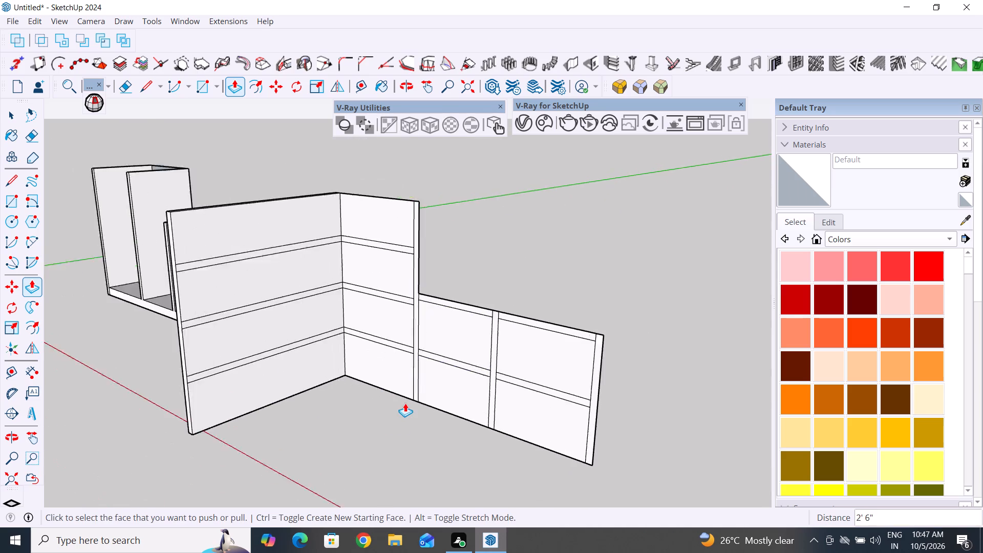
pyautogui.scroll(3, 405, 403)
pyautogui.click(13, 113)
pyautogui.click(297, 399)
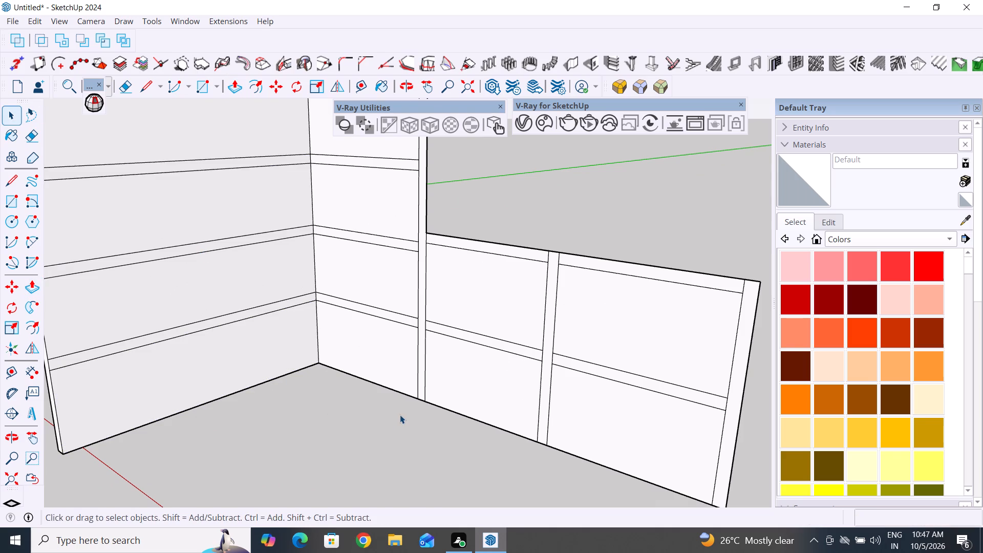
# Check the depth of the extruded outer panel along its bottom edge with the Dimension tool, without placing a dimension.
pyautogui.scroll(-6, 400, 415)
pyautogui.moveTo(402, 428); pyautogui.dragTo(670, 424, button='middle')
pyautogui.scroll(-6, 581, 374)
pyautogui.moveTo(560, 421); pyautogui.dragTo(398, 408, button='middle')
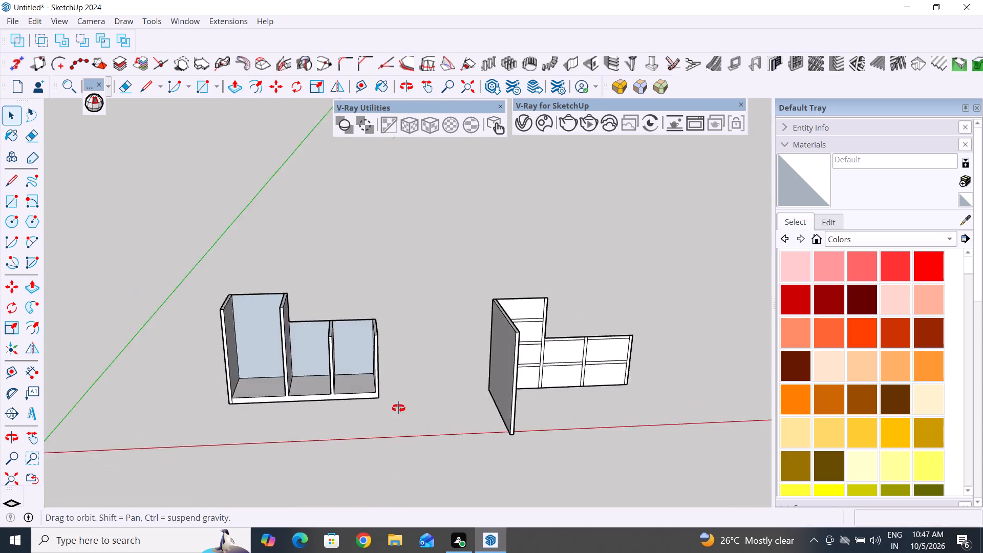
pyautogui.moveTo(398, 408); pyautogui.dragTo(661, 403, button='middle')
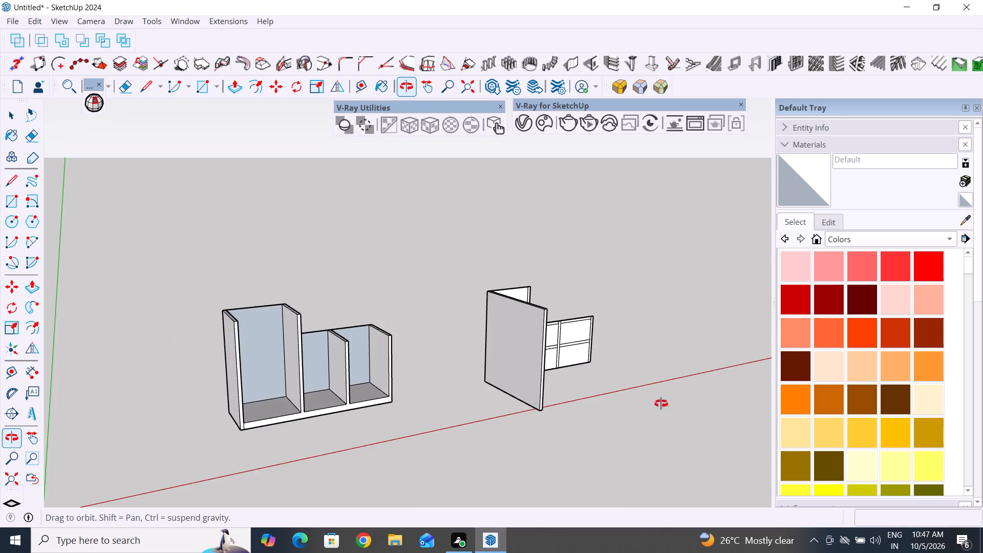
pyautogui.moveTo(661, 403); pyautogui.dragTo(750, 386, button='middle')
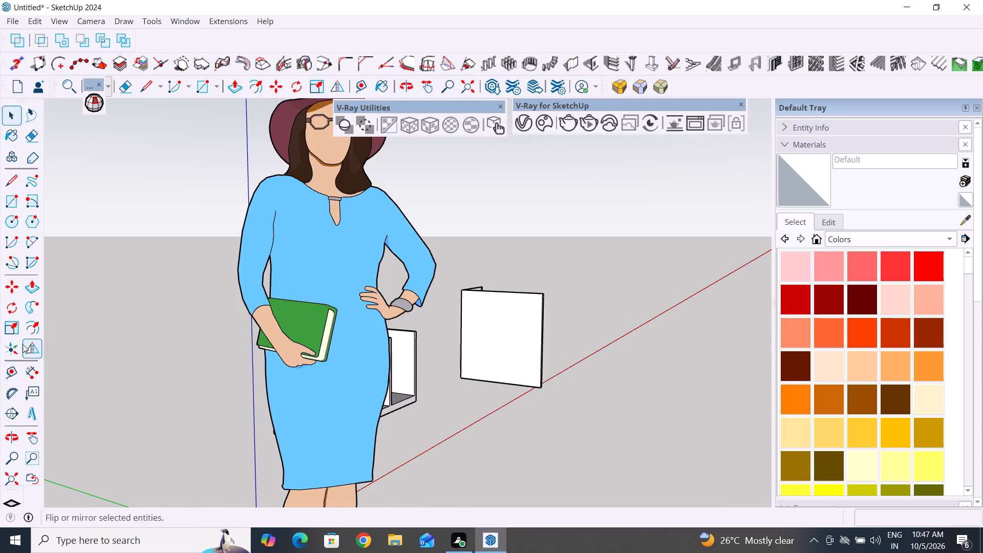
pyautogui.click(33, 368)
pyautogui.scroll(6, 482, 359)
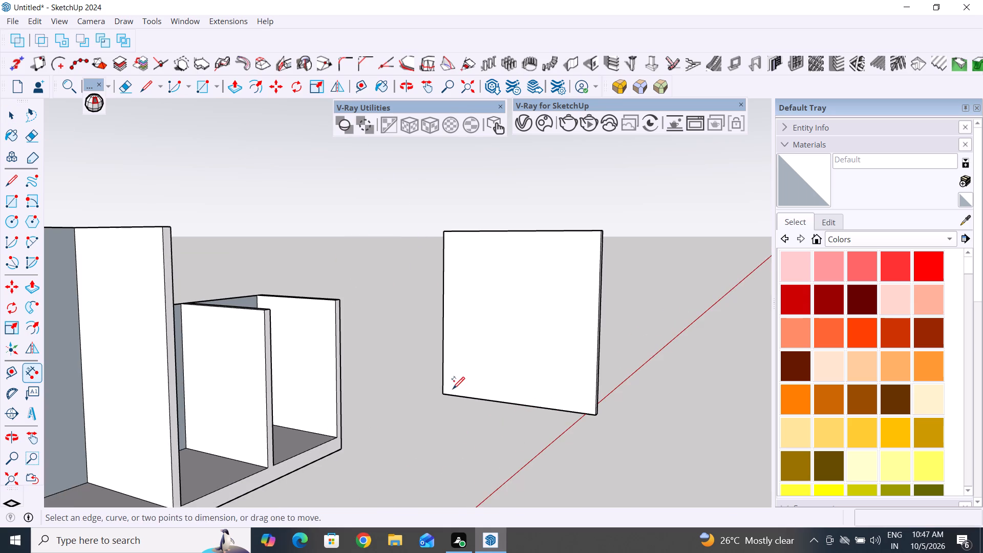
pyautogui.click(443, 391)
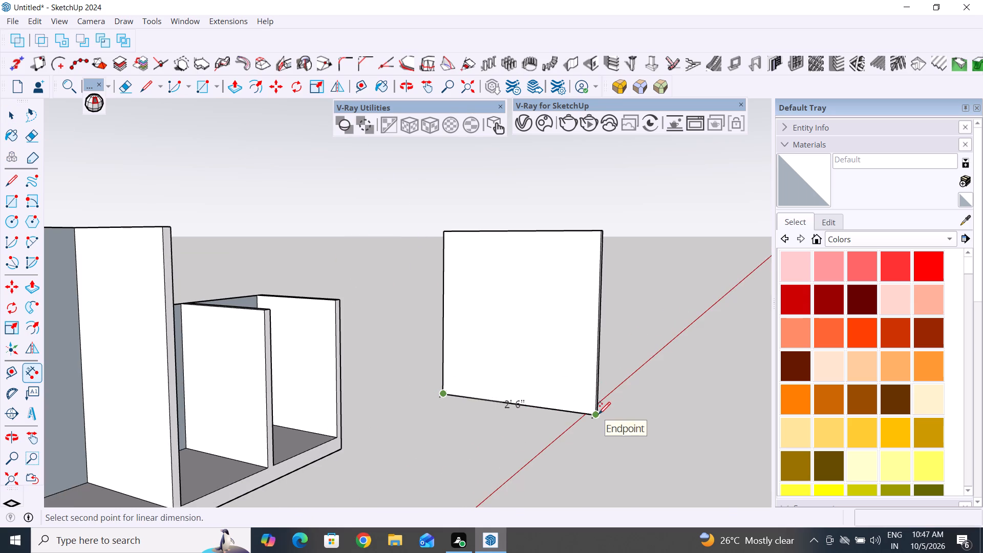
pyautogui.click(599, 413)
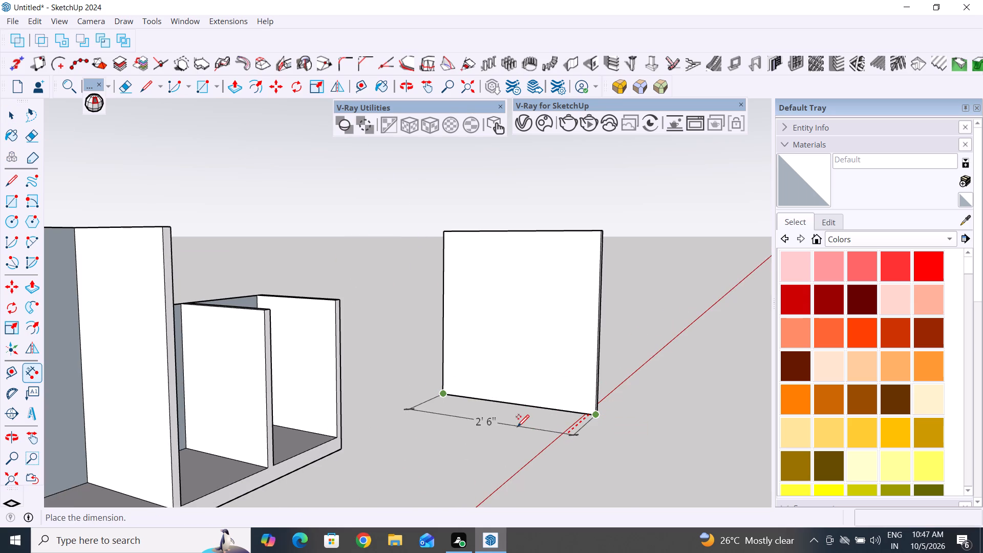
pyautogui.scroll(-3, 506, 439)
pyautogui.press('Escape')
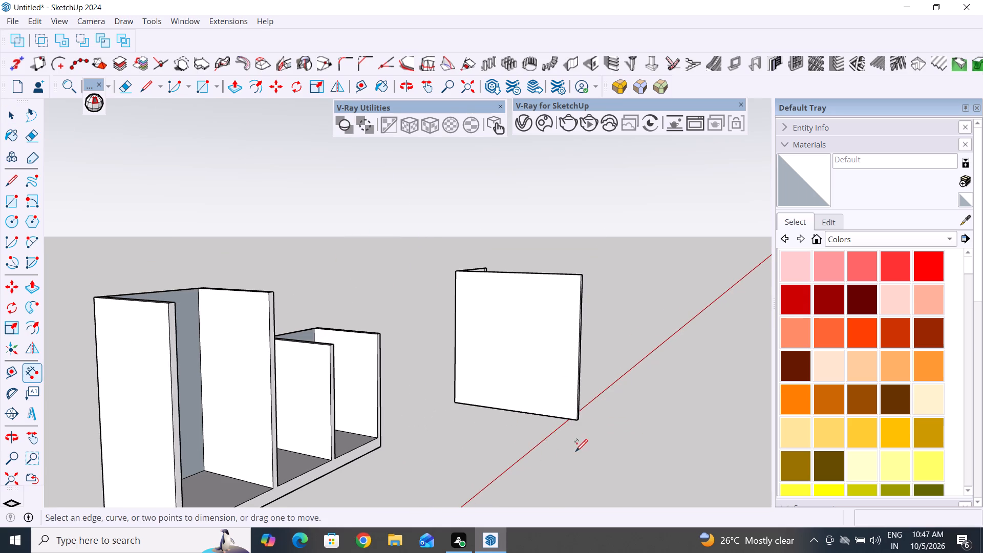
pyautogui.moveTo(576, 451); pyautogui.dragTo(548, 447, button='middle')
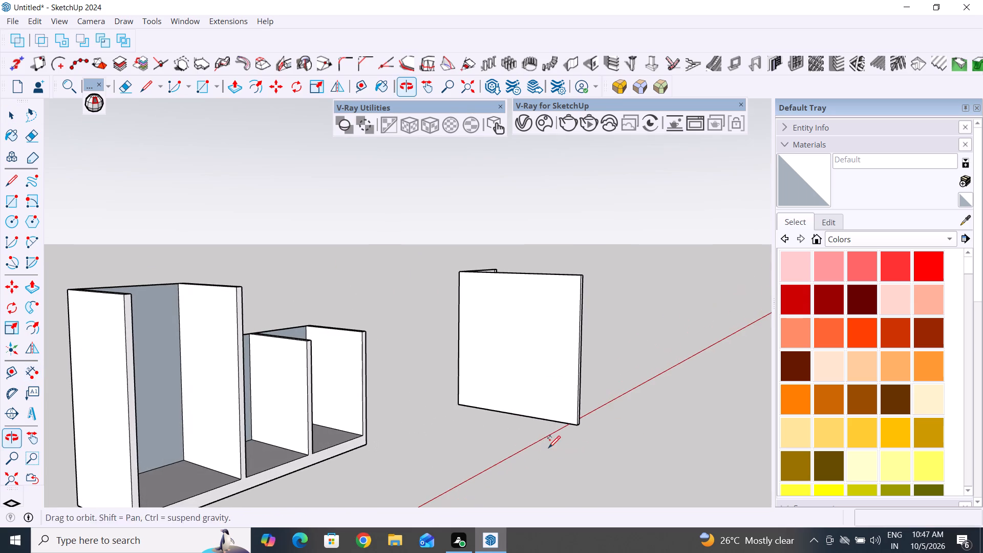
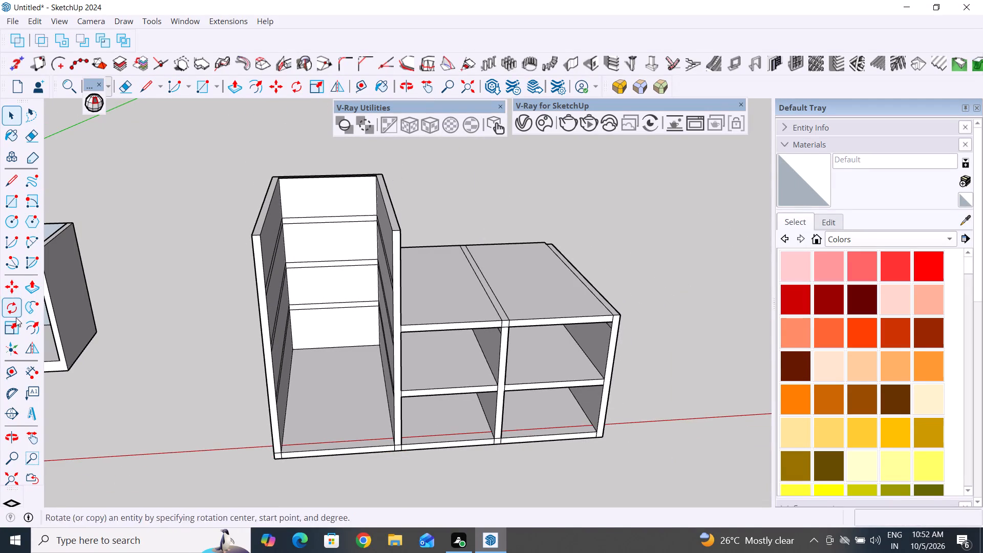
# Extrude the tall section's three shelf faces 2'7" with Push/Pull, flush with the front edges of the side panels.
pyautogui.click(33, 292)
pyautogui.scroll(5, 344, 228)
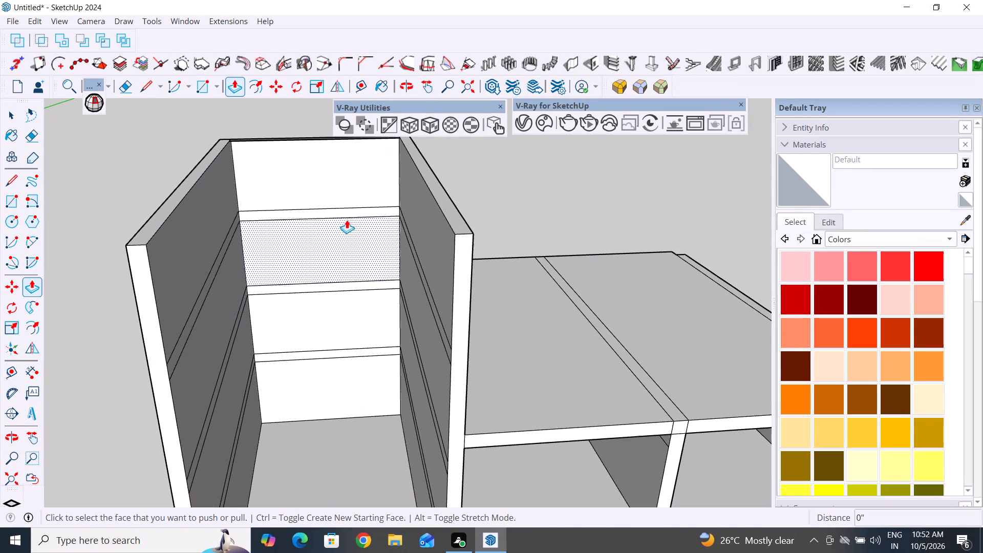
pyautogui.click(352, 212)
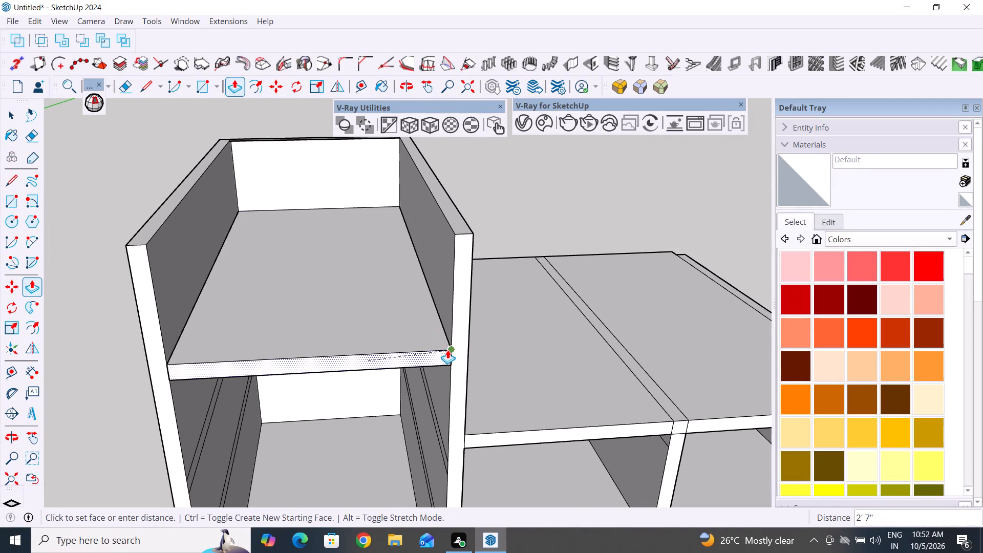
pyautogui.click(452, 350)
pyautogui.moveTo(402, 391); pyautogui.dragTo(390, 277, button='middle')
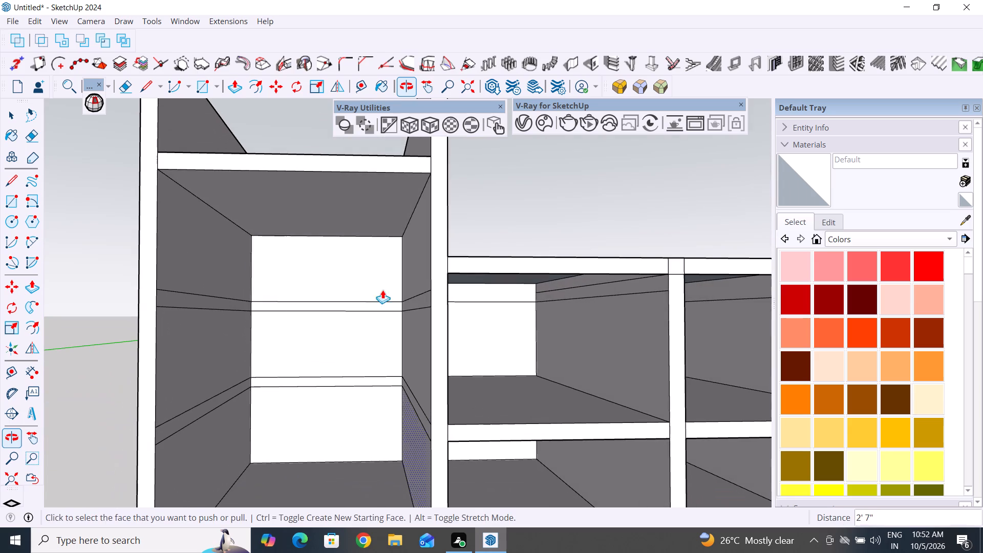
pyautogui.click(370, 303)
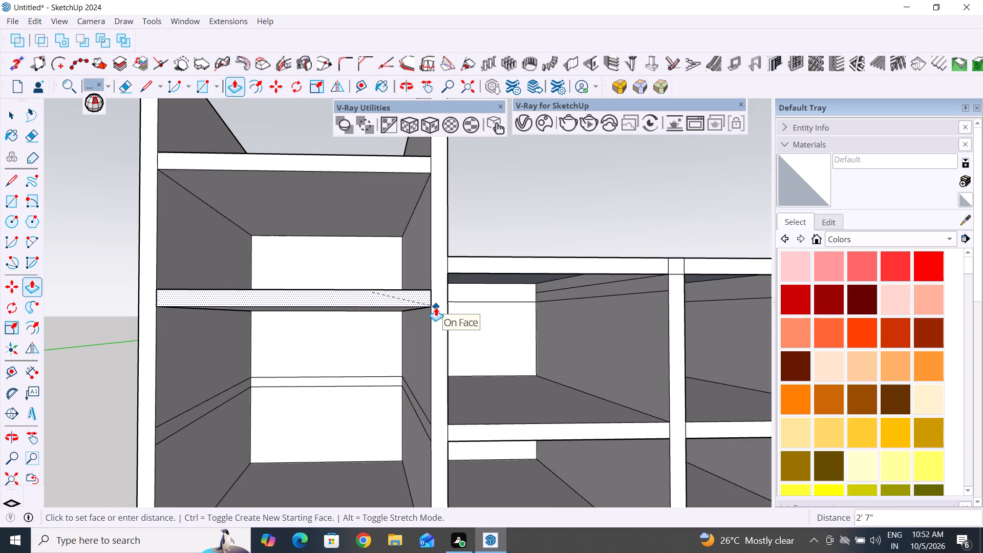
pyautogui.click(436, 307)
pyautogui.click(274, 382)
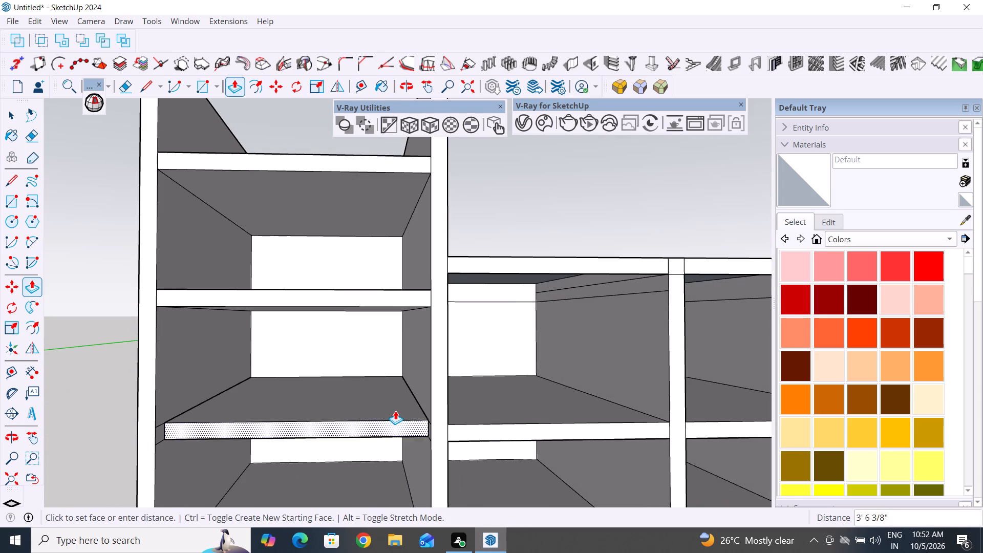
pyautogui.click(433, 430)
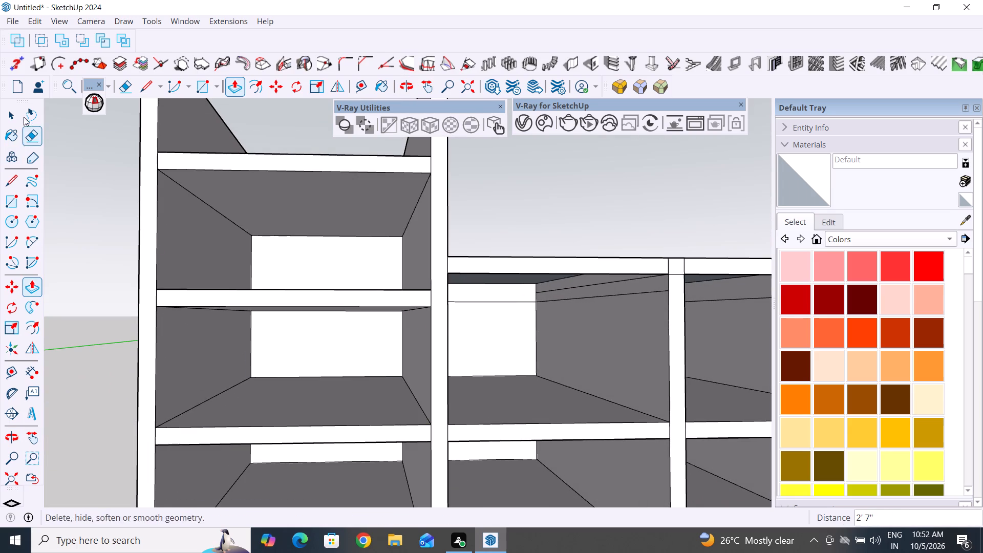
pyautogui.click(16, 113)
pyautogui.click(63, 208)
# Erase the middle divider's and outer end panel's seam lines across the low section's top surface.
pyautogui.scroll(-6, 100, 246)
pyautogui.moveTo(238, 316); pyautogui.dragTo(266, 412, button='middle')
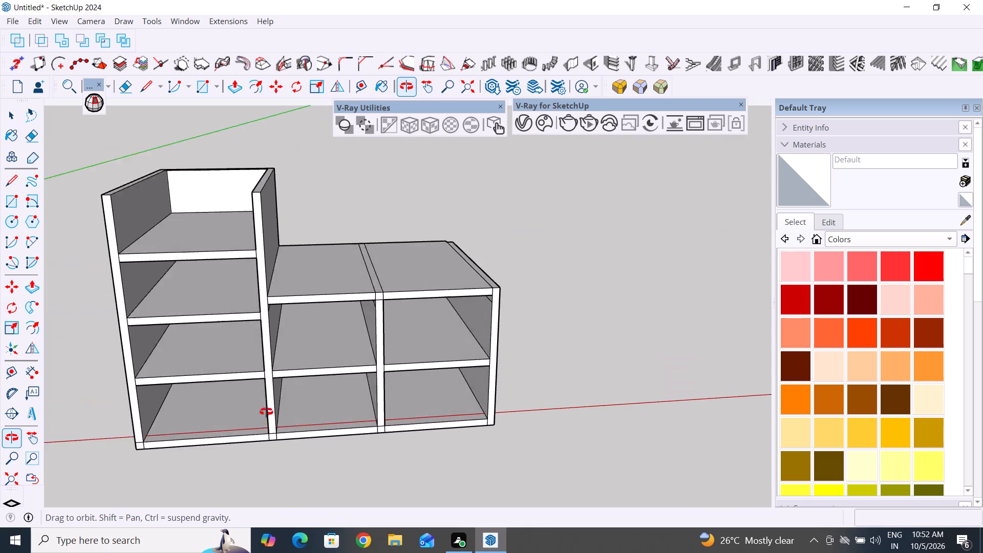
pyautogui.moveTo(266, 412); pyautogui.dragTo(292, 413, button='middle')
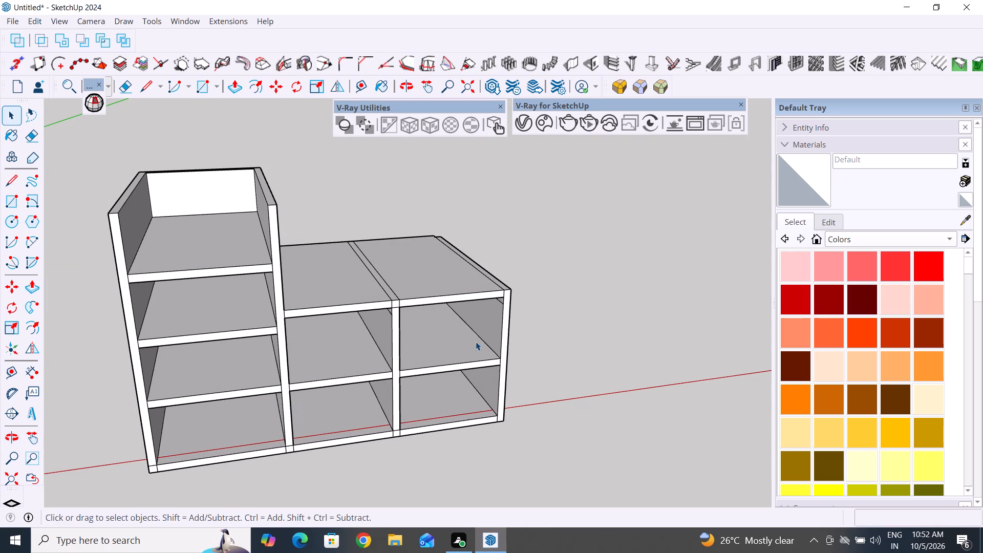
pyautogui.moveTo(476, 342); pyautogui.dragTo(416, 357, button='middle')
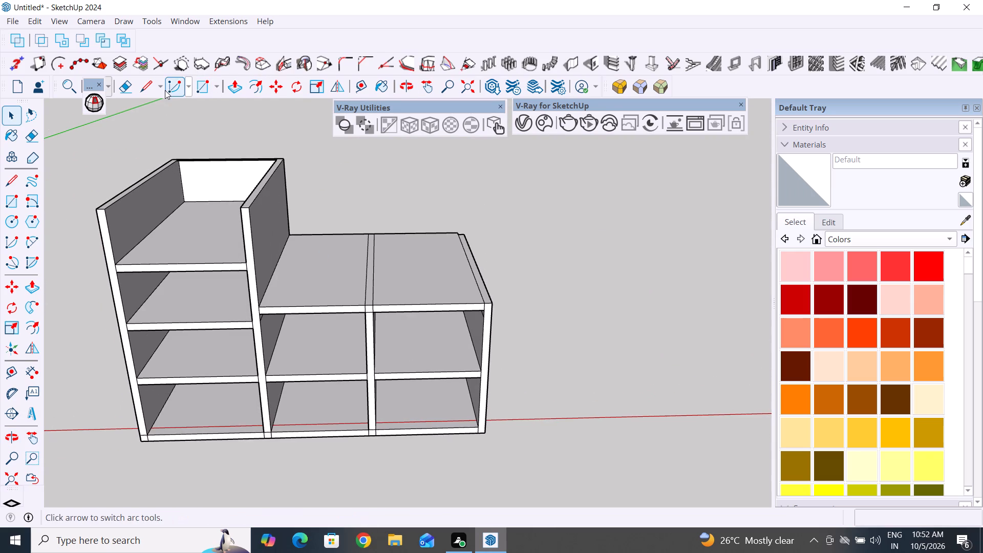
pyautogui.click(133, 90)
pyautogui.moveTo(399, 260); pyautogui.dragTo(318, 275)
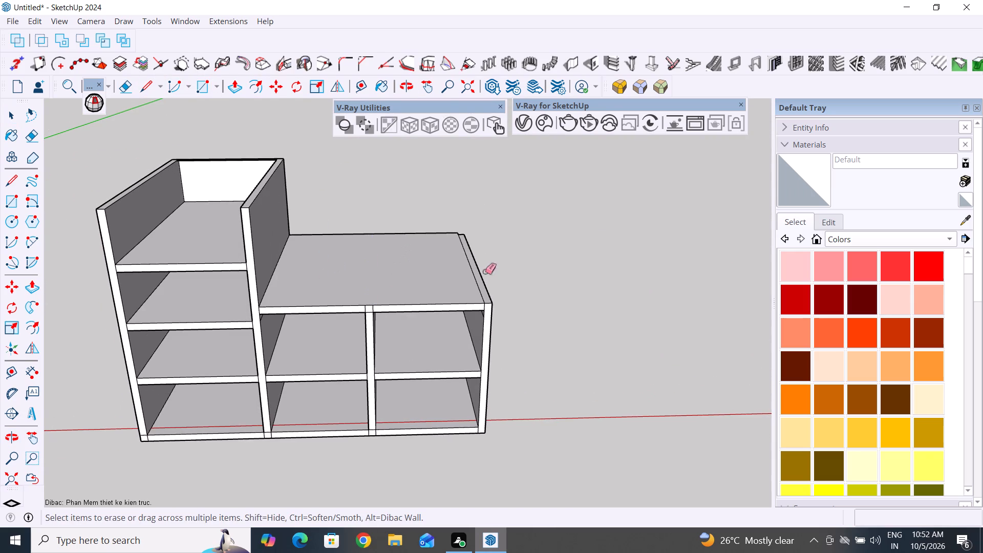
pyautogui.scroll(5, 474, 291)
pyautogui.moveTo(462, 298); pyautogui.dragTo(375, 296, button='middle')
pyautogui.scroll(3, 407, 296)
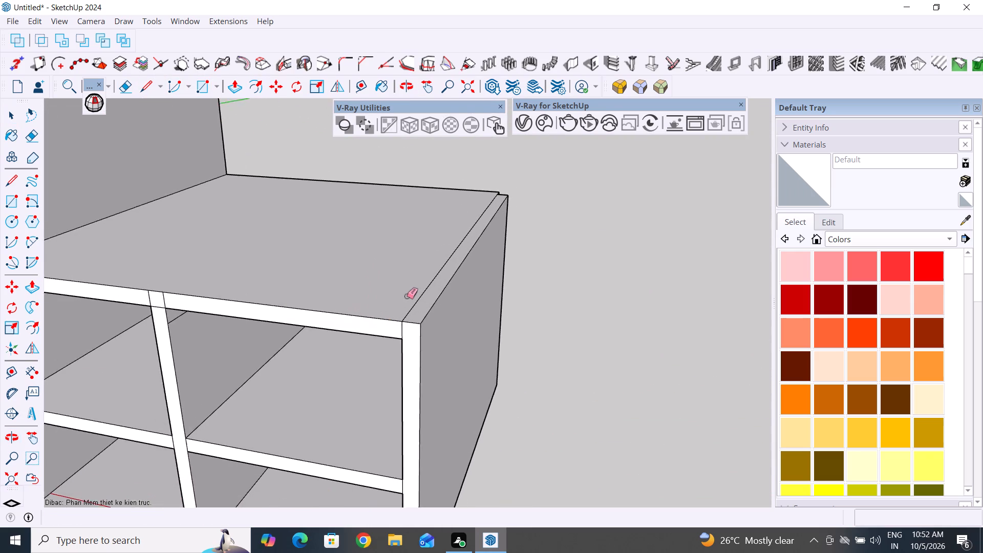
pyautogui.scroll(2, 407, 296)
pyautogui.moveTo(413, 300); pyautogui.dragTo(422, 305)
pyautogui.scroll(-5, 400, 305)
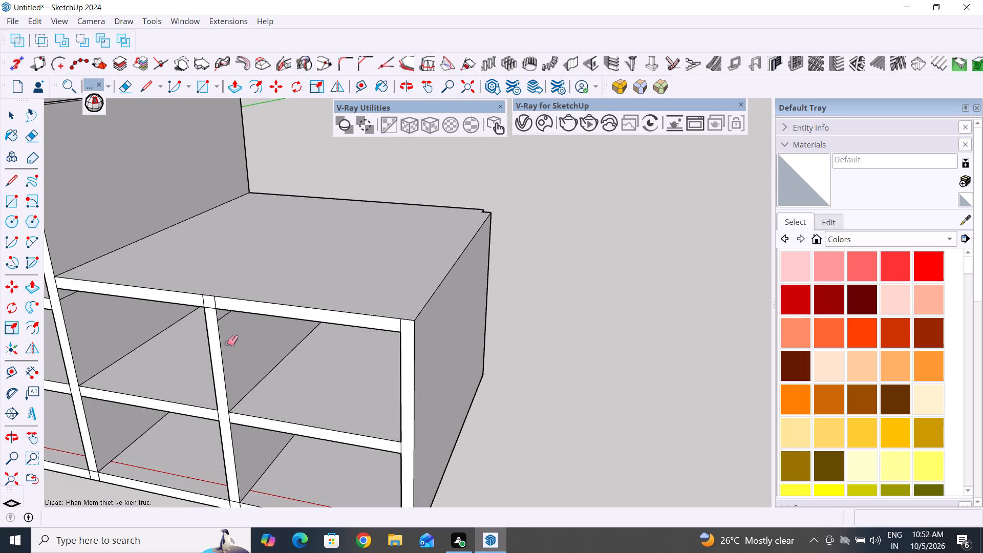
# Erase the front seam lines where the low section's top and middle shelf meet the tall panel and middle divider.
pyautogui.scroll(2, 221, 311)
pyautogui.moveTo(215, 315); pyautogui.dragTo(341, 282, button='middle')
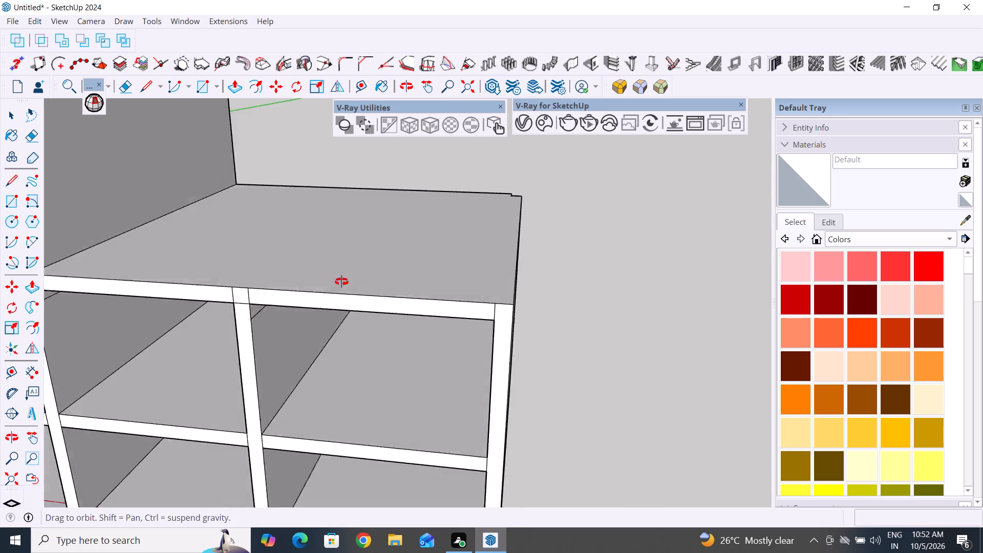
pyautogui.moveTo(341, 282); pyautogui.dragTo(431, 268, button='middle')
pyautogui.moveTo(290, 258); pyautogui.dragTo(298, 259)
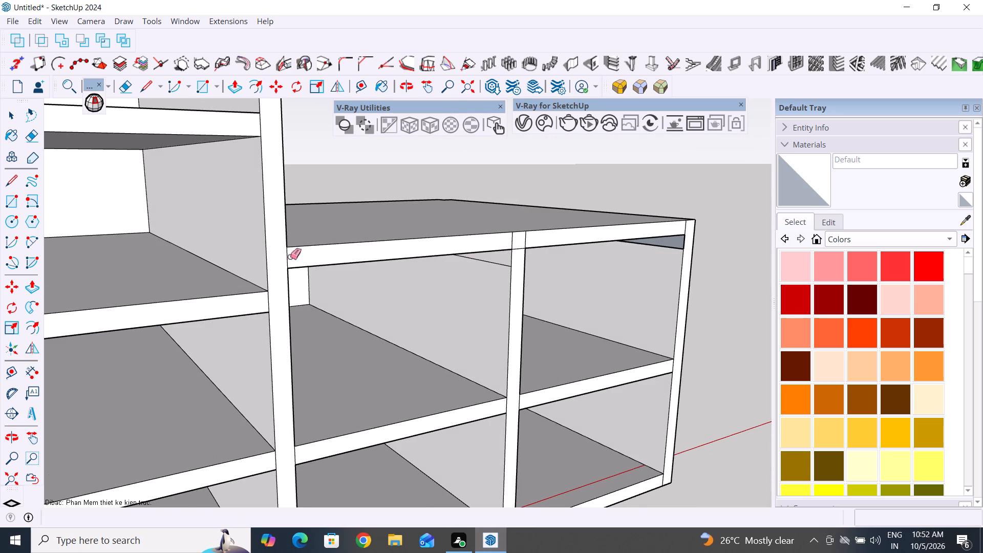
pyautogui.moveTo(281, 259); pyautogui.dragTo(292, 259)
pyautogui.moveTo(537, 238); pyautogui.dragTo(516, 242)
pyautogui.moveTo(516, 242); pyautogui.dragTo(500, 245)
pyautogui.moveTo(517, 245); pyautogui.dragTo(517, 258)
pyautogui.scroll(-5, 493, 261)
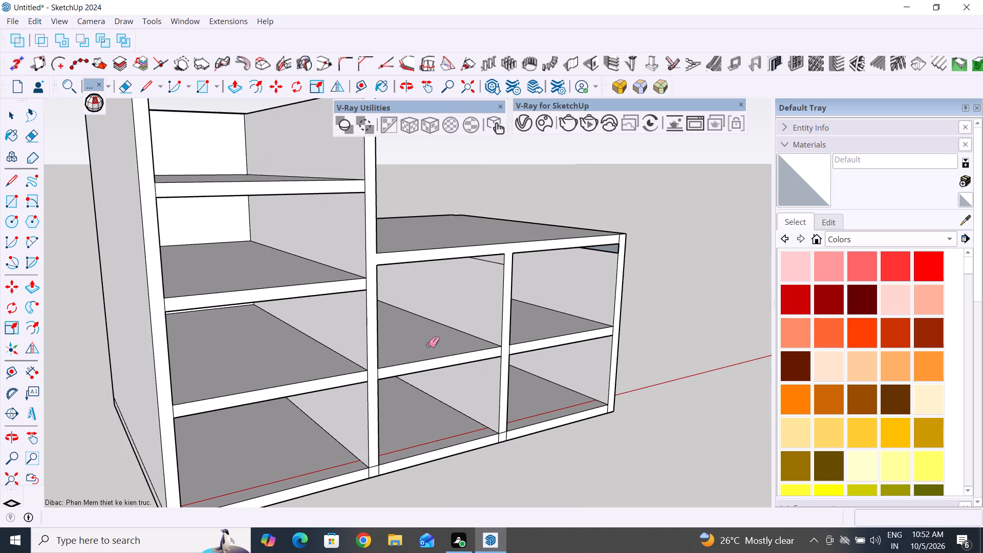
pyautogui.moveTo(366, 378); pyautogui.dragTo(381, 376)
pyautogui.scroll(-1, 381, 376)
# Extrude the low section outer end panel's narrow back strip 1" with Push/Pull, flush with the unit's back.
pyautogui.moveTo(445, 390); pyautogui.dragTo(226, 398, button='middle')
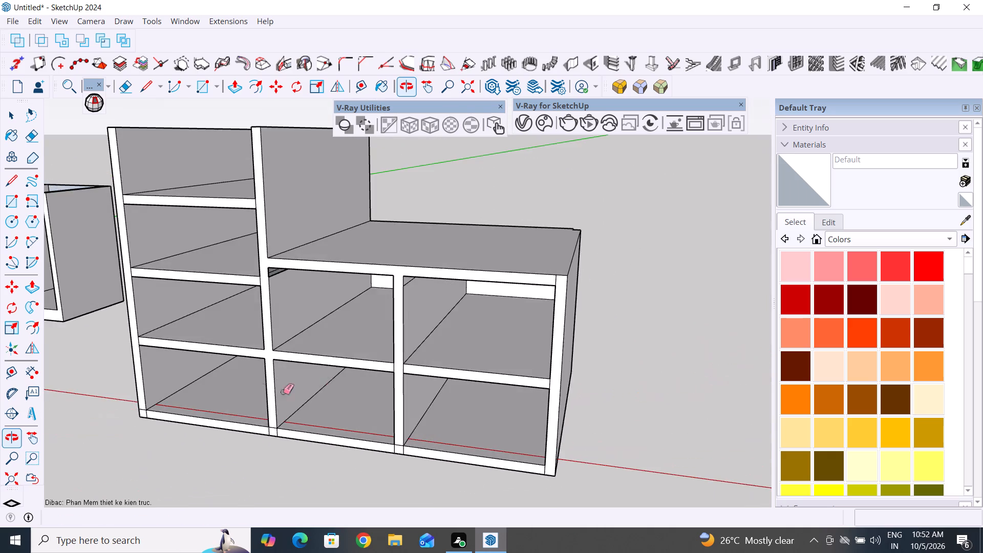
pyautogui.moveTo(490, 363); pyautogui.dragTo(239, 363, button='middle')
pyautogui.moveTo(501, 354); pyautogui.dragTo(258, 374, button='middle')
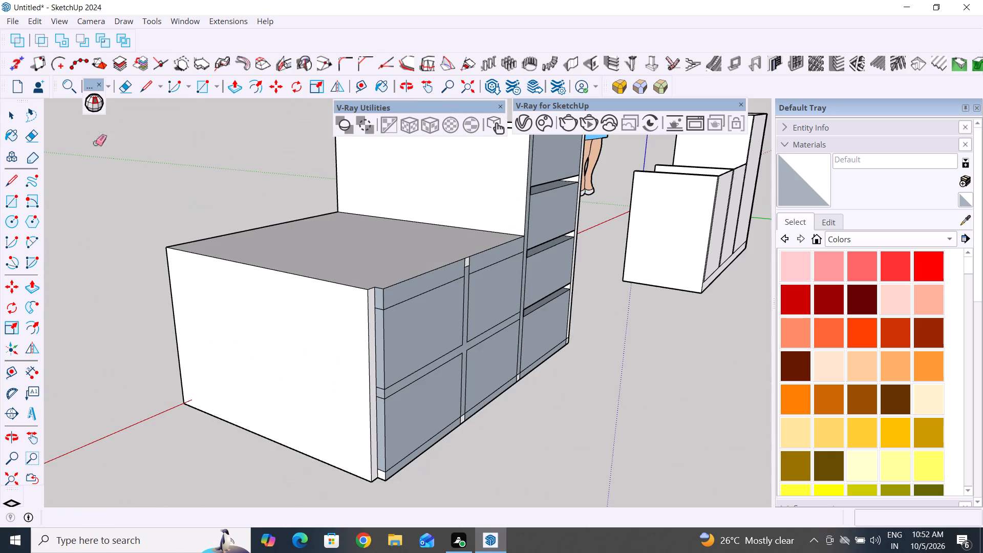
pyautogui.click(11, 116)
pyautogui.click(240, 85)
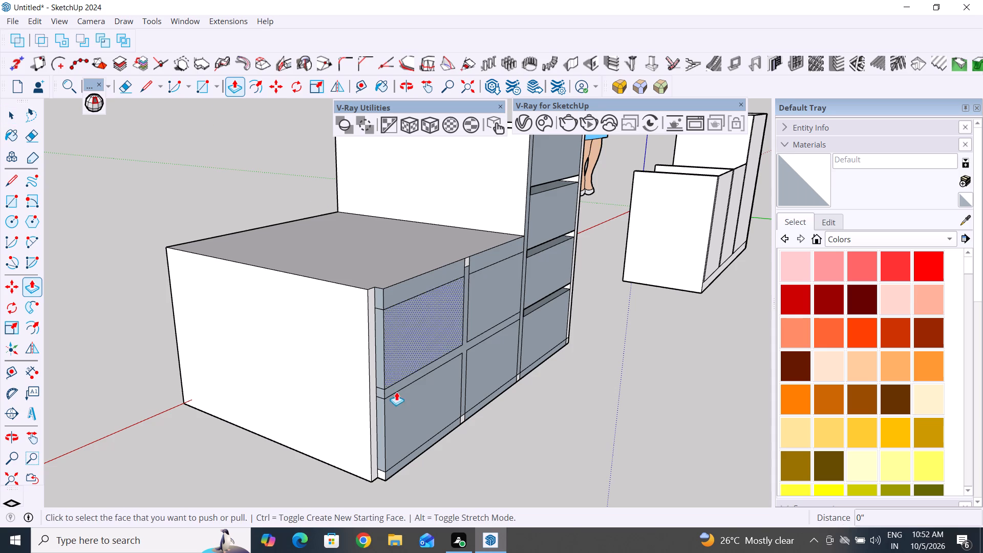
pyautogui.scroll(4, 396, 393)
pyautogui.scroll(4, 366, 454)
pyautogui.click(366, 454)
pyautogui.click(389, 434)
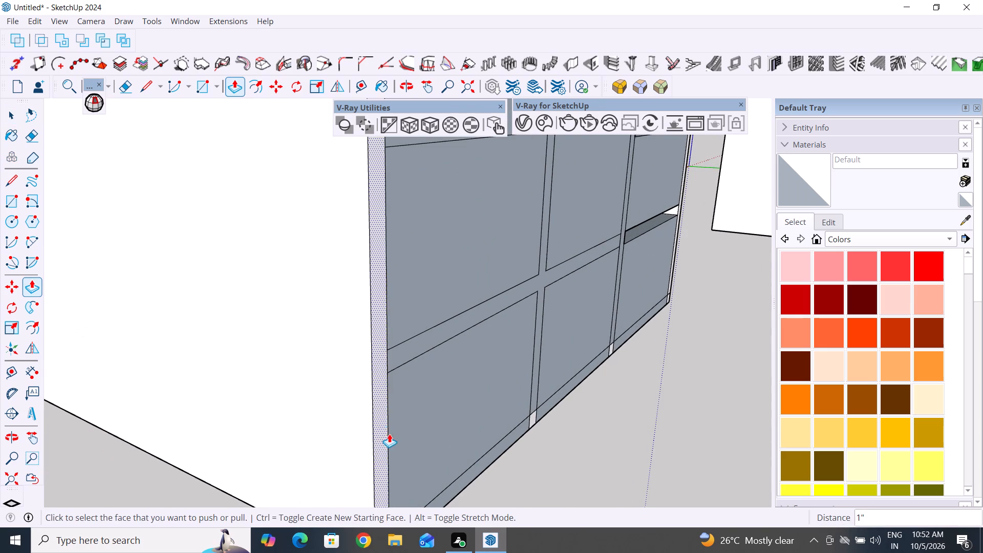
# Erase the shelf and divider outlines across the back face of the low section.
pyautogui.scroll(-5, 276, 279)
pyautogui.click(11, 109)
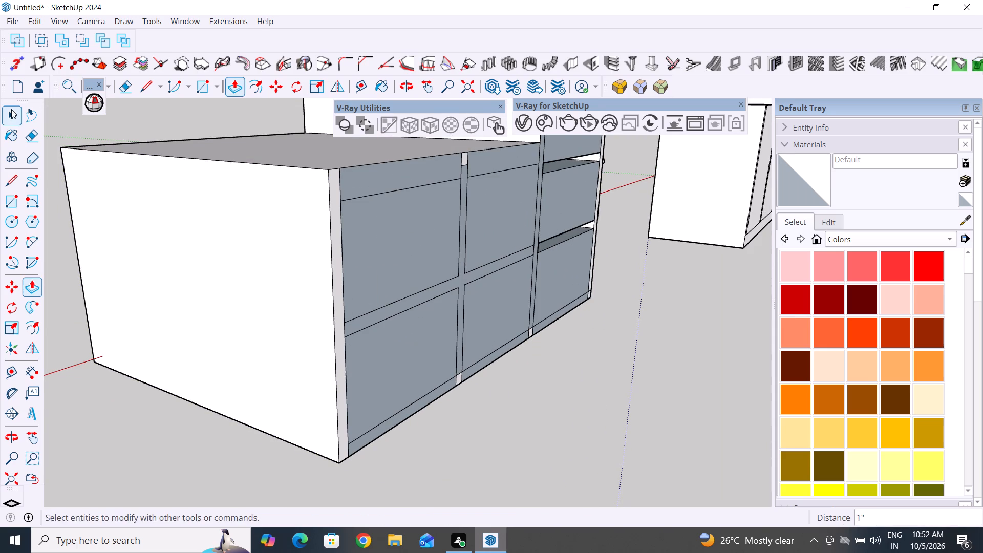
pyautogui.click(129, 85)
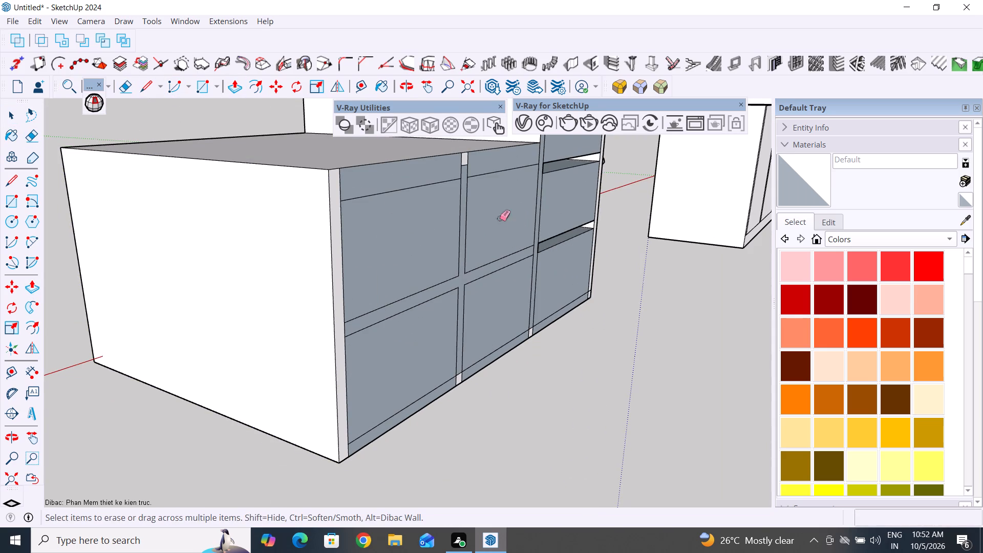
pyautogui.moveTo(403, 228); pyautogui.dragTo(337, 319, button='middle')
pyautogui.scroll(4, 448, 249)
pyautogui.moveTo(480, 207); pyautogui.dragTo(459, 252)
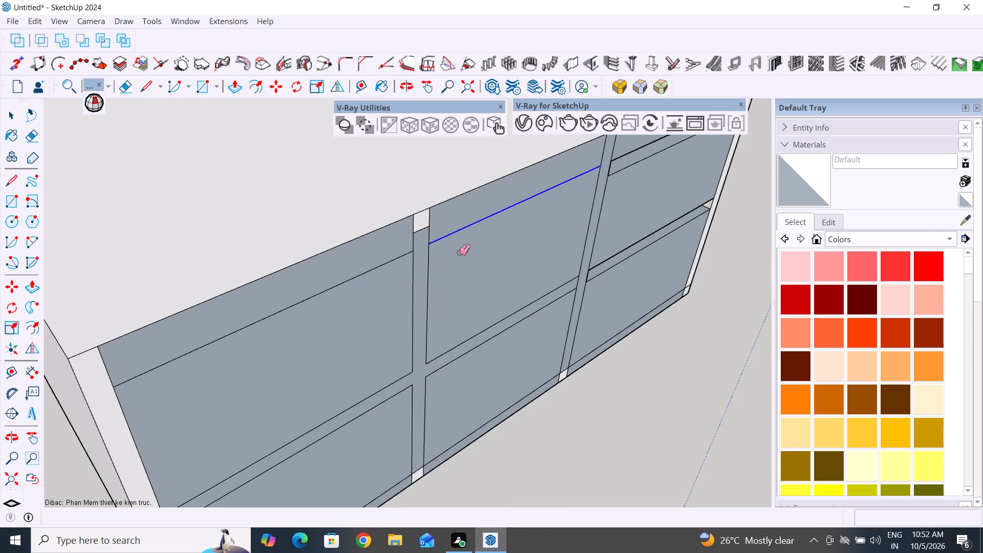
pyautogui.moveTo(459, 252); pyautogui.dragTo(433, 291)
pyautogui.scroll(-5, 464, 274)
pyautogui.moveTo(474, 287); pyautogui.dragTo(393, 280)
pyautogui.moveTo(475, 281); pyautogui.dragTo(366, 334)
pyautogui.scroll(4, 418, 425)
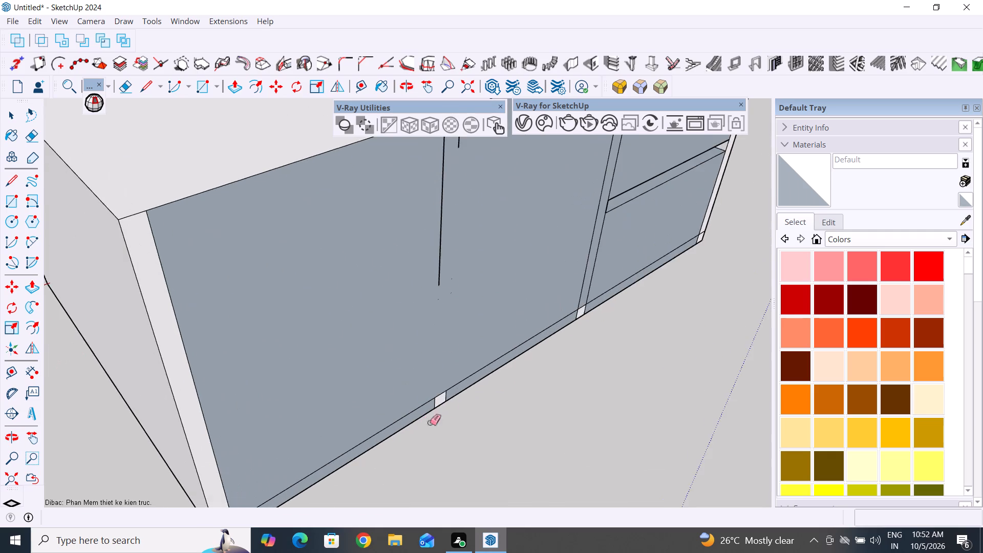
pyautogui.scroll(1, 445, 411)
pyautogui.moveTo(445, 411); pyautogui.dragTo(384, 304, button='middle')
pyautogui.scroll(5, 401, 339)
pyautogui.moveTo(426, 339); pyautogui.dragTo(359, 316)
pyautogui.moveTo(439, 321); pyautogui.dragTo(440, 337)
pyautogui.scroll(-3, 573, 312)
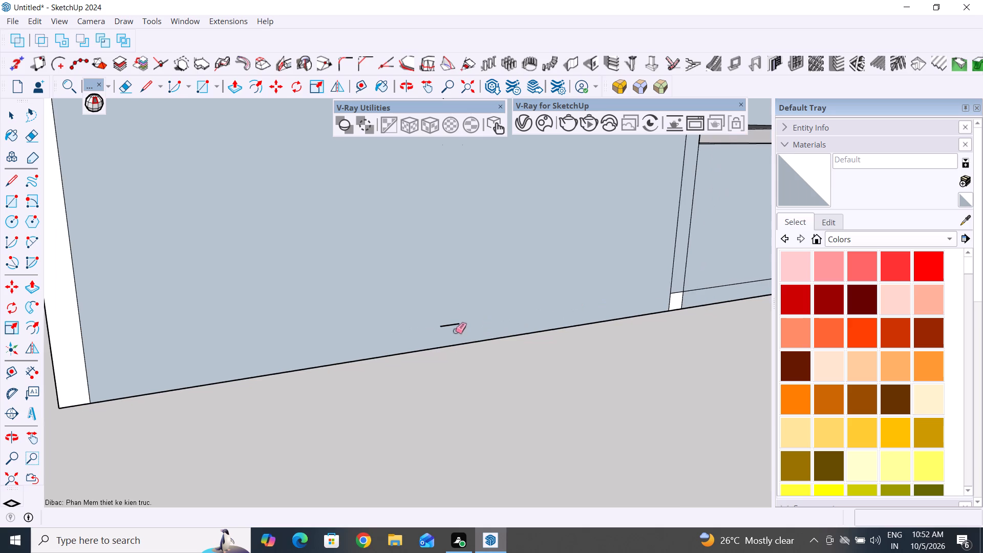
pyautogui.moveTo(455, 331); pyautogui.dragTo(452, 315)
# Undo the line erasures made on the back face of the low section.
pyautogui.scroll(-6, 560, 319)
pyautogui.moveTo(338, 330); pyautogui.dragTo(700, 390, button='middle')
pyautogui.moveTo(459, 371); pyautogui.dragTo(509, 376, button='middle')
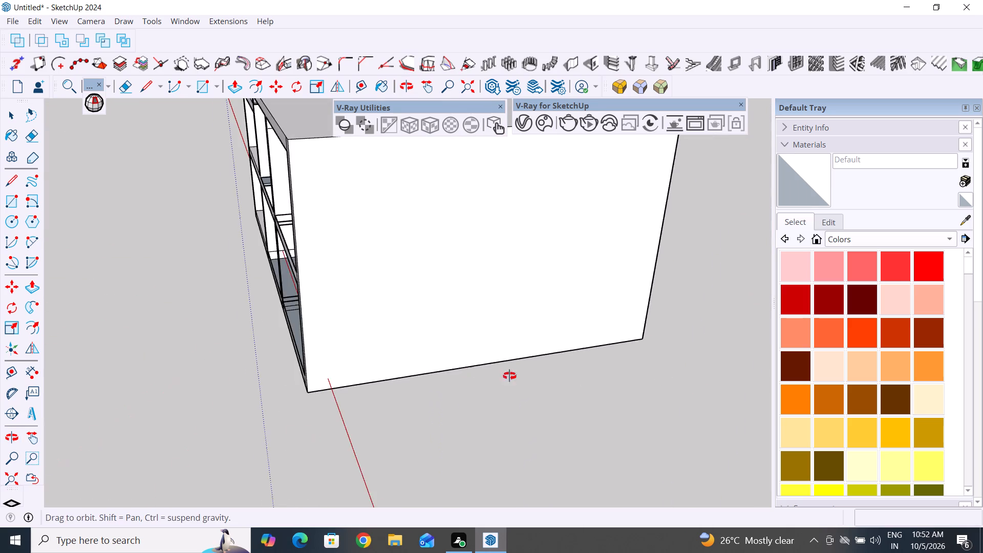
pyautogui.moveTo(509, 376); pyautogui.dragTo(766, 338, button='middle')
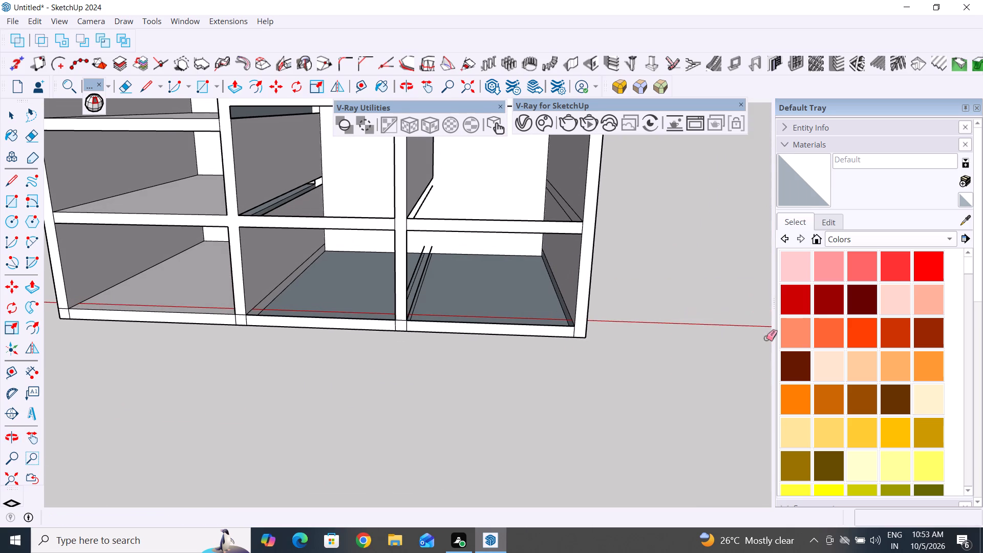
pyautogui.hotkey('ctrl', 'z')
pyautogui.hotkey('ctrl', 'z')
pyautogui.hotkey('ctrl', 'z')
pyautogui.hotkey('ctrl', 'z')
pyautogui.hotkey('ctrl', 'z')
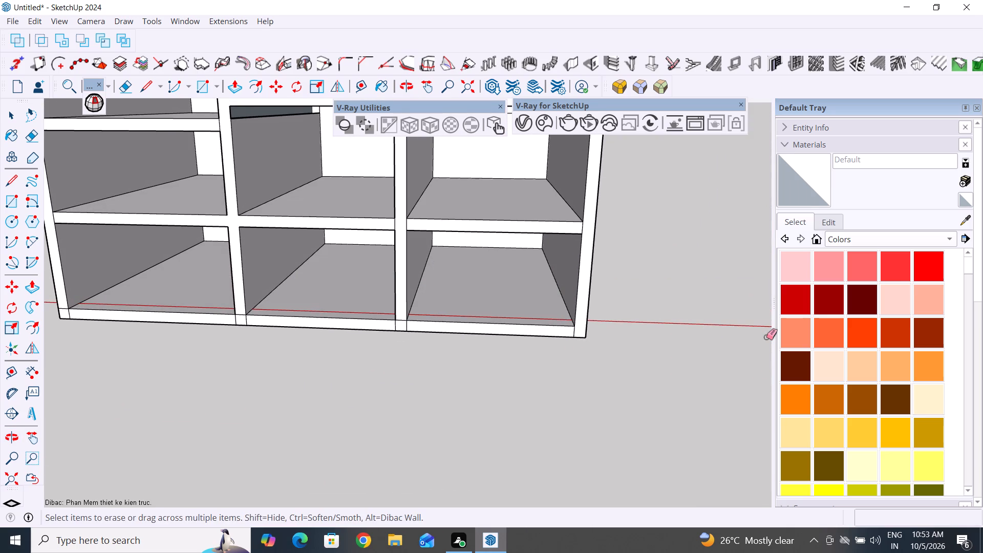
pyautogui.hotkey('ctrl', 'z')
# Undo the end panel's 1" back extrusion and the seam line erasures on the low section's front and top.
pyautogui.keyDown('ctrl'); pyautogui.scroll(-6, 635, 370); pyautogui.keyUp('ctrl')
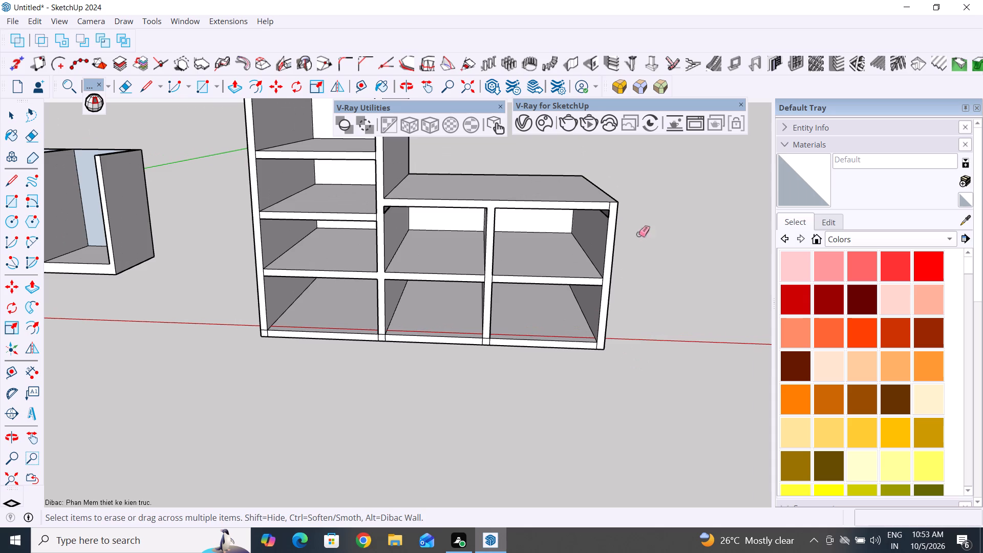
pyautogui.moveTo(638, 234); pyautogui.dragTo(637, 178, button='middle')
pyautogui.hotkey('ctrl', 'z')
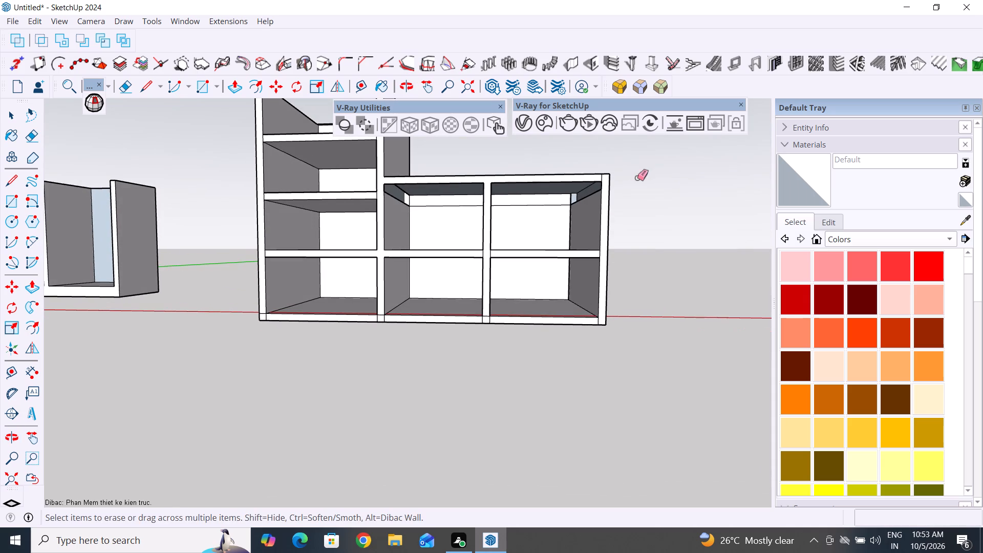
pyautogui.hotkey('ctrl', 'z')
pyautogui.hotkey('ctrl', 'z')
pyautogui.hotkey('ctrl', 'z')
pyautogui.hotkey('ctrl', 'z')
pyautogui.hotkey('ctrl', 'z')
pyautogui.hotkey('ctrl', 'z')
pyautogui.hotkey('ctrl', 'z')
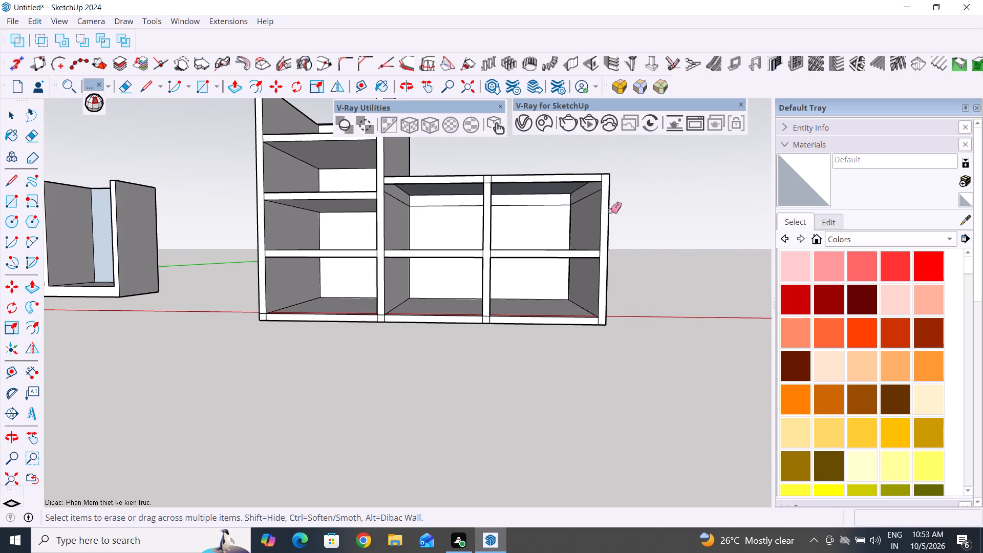
# Erase the seam lines under the top on the inner side faces of the low section's dividers and outer end panel.
pyautogui.scroll(8, 387, 210)
pyautogui.moveTo(404, 185); pyautogui.dragTo(395, 205)
pyautogui.moveTo(473, 193); pyautogui.dragTo(477, 231)
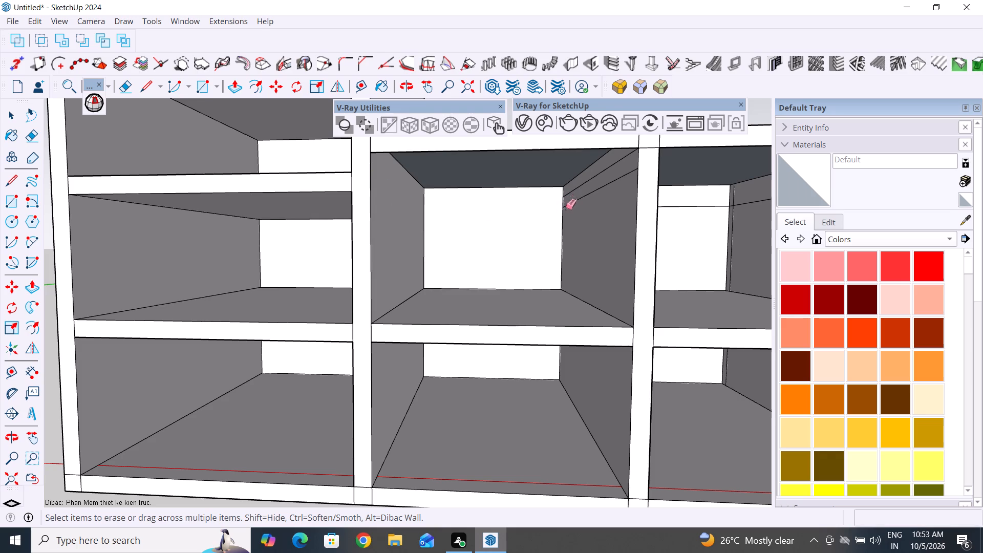
pyautogui.moveTo(557, 216); pyautogui.dragTo(623, 221, button='middle')
pyautogui.moveTo(639, 185); pyautogui.dragTo(638, 211)
pyautogui.moveTo(638, 173); pyautogui.dragTo(638, 185)
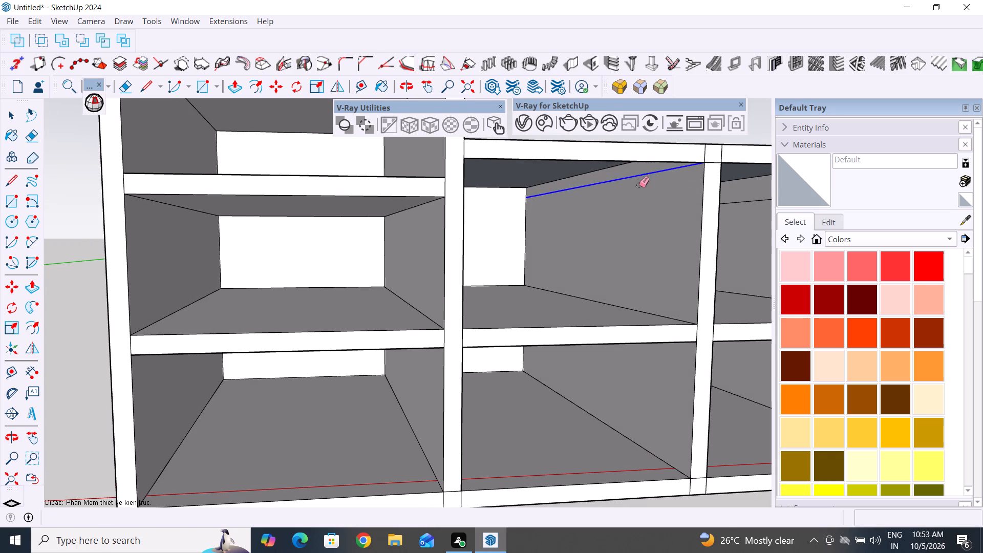
pyautogui.moveTo(638, 185); pyautogui.dragTo(638, 193)
pyautogui.scroll(-4, 467, 303)
pyautogui.scroll(3, 726, 254)
pyautogui.moveTo(734, 219); pyautogui.dragTo(731, 237)
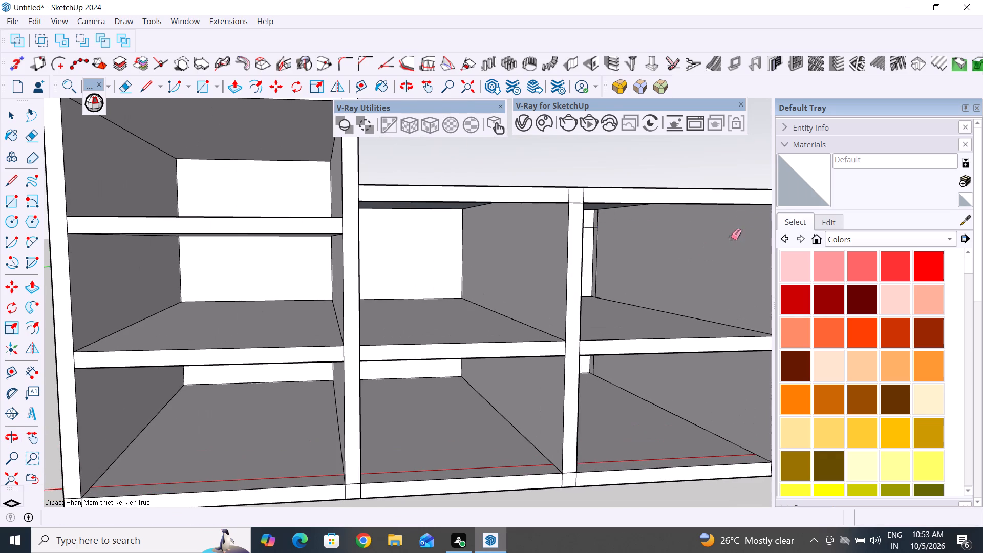
# Erase the outer vertical seam and the horizontal joint line where the middle divider meets the low section's top front edge.
pyautogui.scroll(-4, 591, 273)
pyautogui.scroll(6, 589, 237)
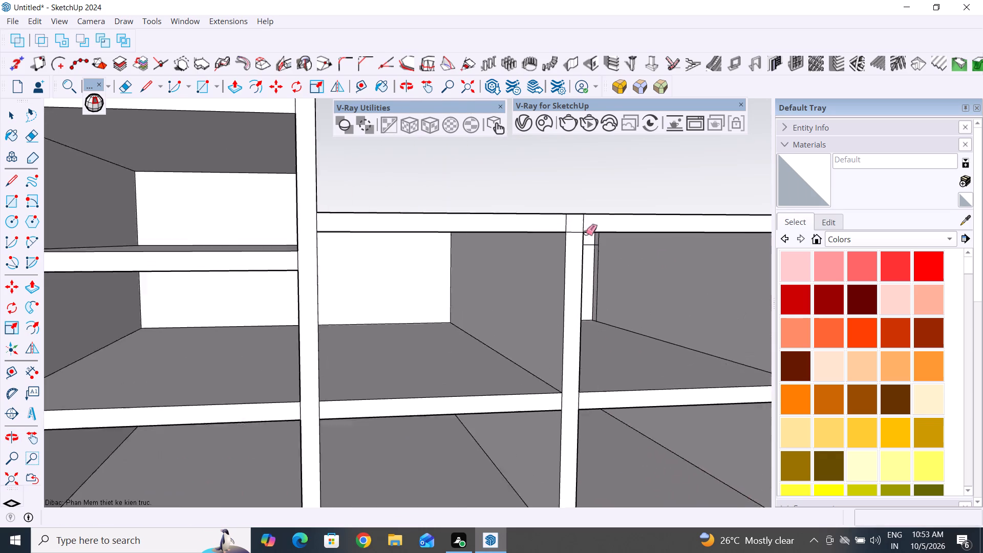
pyautogui.scroll(6, 586, 232)
pyautogui.moveTo(597, 218); pyautogui.dragTo(528, 217)
pyautogui.moveTo(559, 227); pyautogui.dragTo(559, 267)
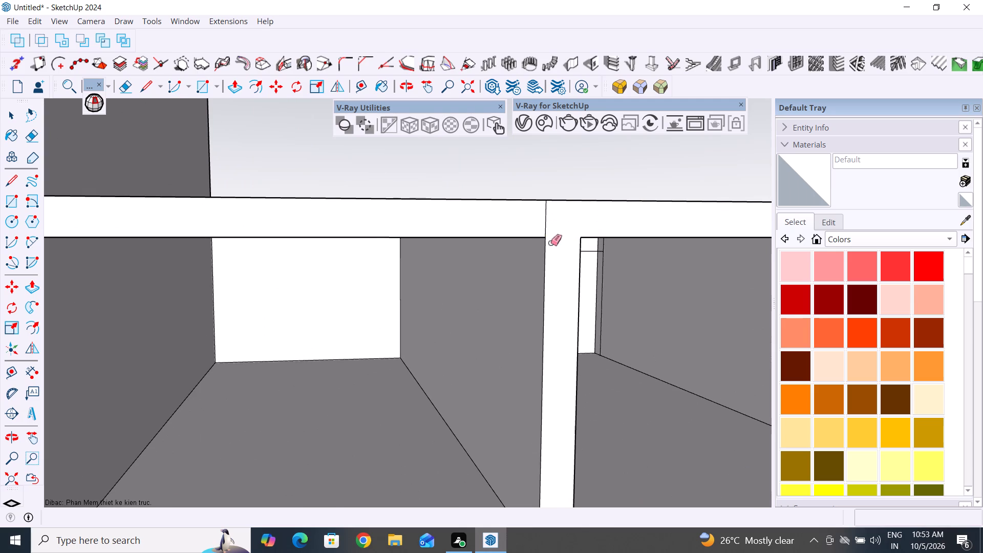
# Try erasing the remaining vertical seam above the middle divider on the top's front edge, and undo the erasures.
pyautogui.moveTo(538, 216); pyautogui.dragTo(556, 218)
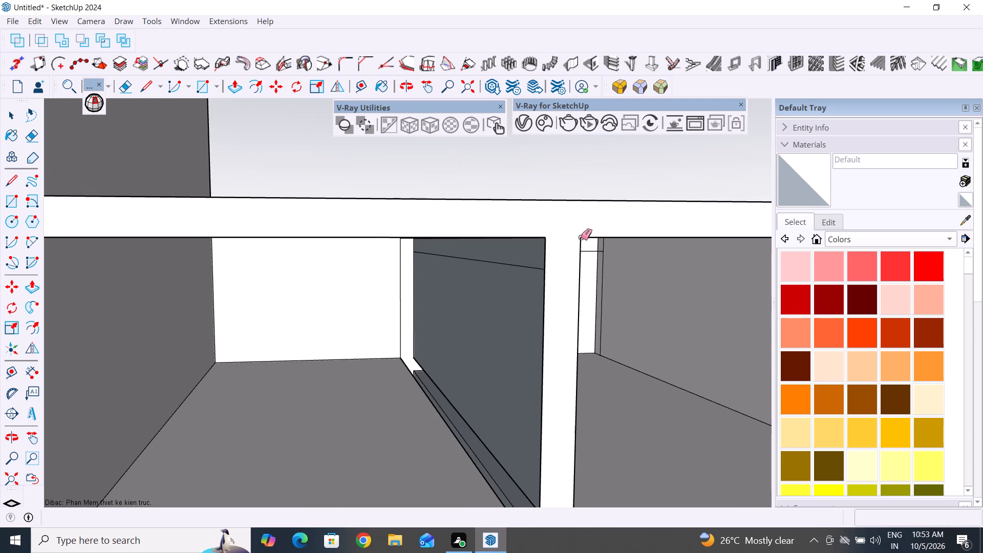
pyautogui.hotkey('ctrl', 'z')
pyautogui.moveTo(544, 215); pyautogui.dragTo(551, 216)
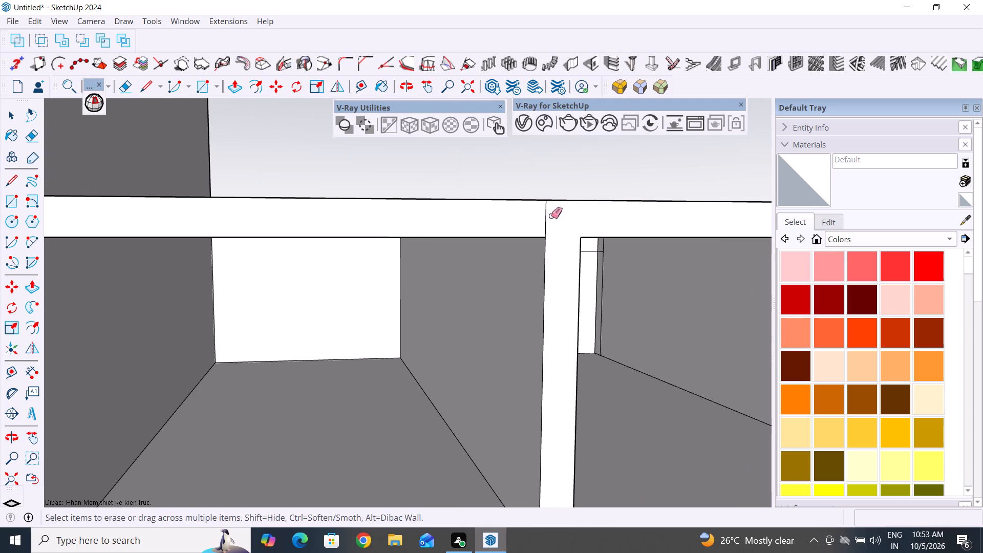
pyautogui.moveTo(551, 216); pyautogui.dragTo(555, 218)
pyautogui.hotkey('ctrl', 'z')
# Erase the seam lines of both dividers across the underside of the bottom panel.
pyautogui.scroll(-10, 461, 268)
pyautogui.moveTo(619, 322); pyautogui.dragTo(623, 238, button='middle')
pyautogui.scroll(8, 491, 402)
pyautogui.moveTo(488, 429); pyautogui.dragTo(513, 298, button='middle')
pyautogui.moveTo(551, 195); pyautogui.dragTo(484, 195)
pyautogui.scroll(-5, 552, 226)
pyautogui.moveTo(558, 242); pyautogui.dragTo(527, 403, button='middle')
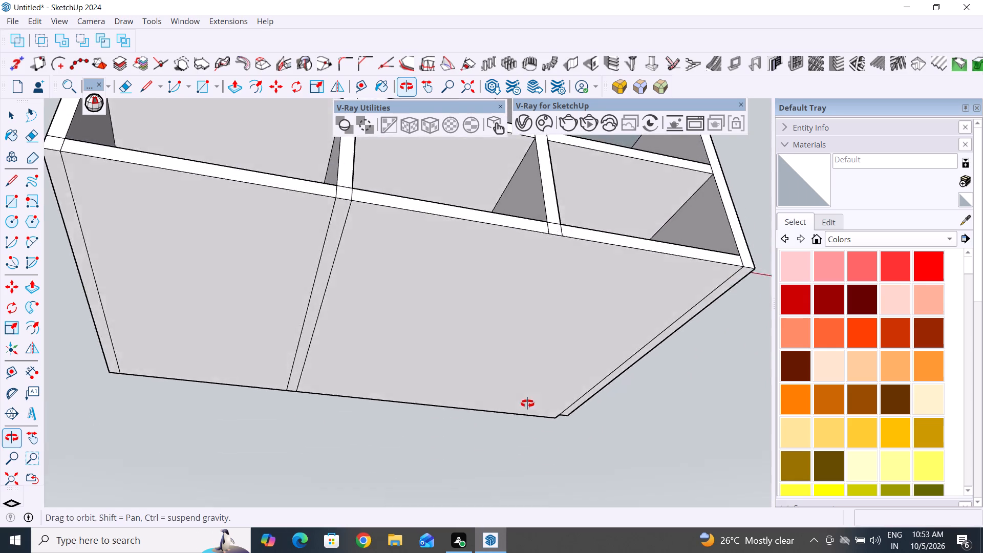
pyautogui.moveTo(527, 403); pyautogui.dragTo(591, 358, button='middle')
pyautogui.moveTo(333, 326); pyautogui.dragTo(433, 326)
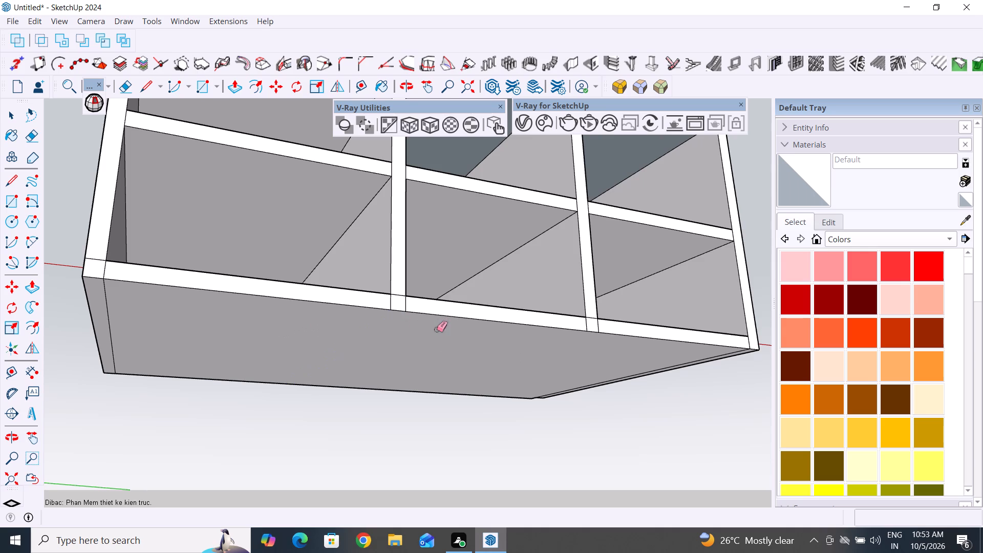
# Erase the front joint seams where the divider between the tall and low sections meets the bottom panel.
pyautogui.scroll(4, 398, 301)
pyautogui.moveTo(407, 305); pyautogui.dragTo(430, 303)
pyautogui.moveTo(397, 290); pyautogui.dragTo(399, 301)
pyautogui.scroll(-7, 336, 334)
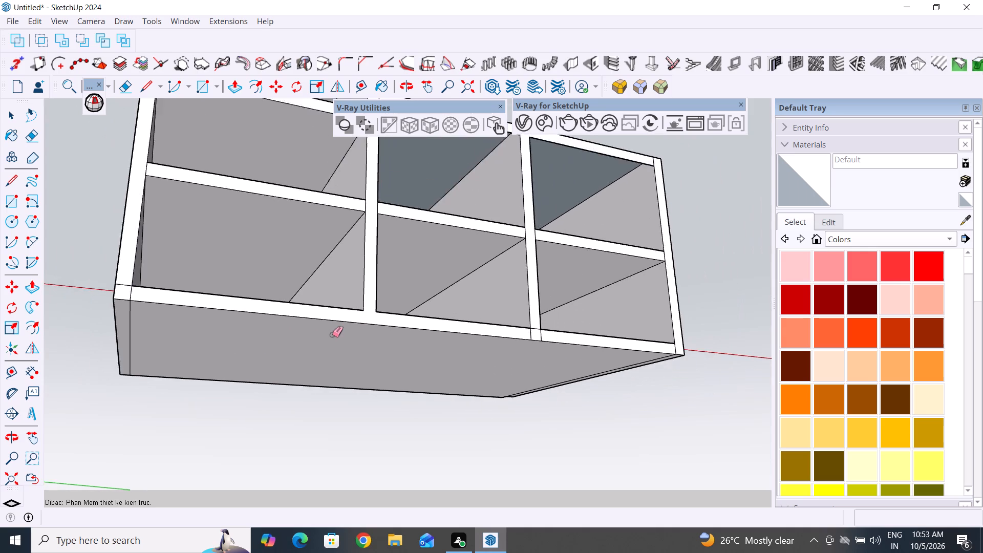
# Erase the low section outer end panel's seam line on the underside of the unit.
pyautogui.scroll(-2, 332, 334)
pyautogui.moveTo(457, 361); pyautogui.dragTo(328, 329, button='middle')
pyautogui.scroll(4, 550, 321)
pyautogui.moveTo(558, 318); pyautogui.dragTo(551, 318)
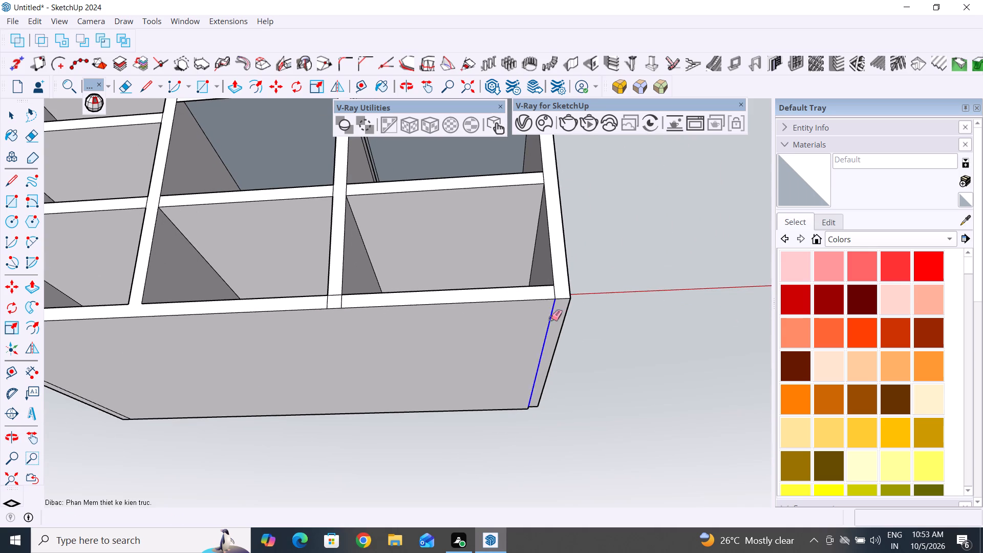
pyautogui.moveTo(551, 318); pyautogui.dragTo(550, 318)
# Erase the front joint seams where the outer end panel and the middle divider meet the bottom panel.
pyautogui.moveTo(544, 297); pyautogui.dragTo(546, 347, button='middle')
pyautogui.scroll(5, 563, 351)
pyautogui.moveTo(554, 379); pyautogui.dragTo(543, 426, button='middle')
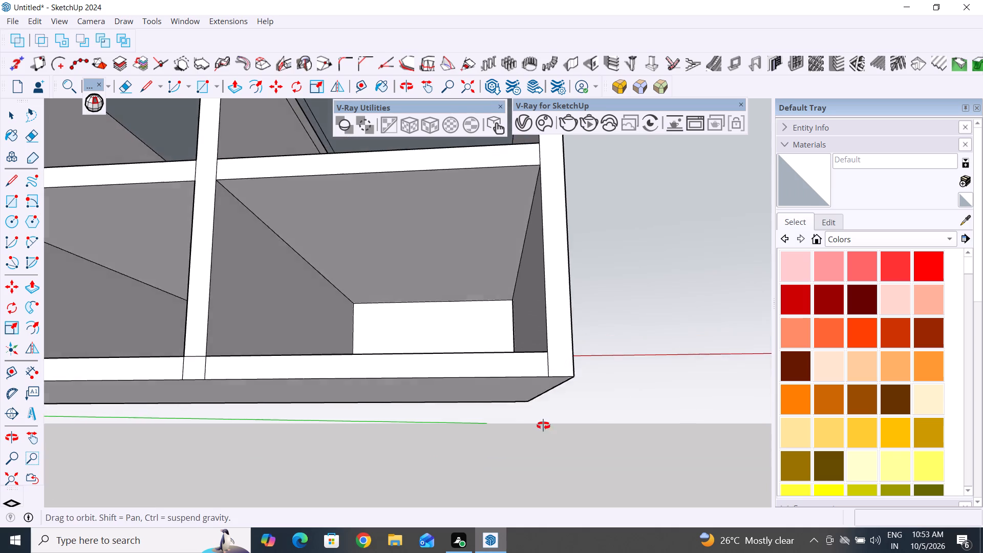
pyautogui.moveTo(543, 426); pyautogui.dragTo(540, 469, button='middle')
pyautogui.moveTo(545, 374); pyautogui.dragTo(535, 374)
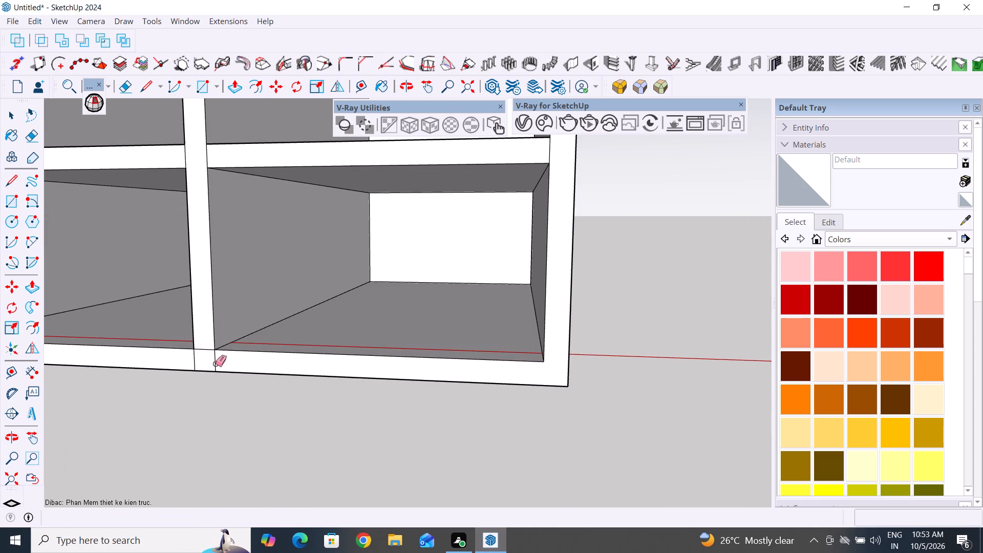
pyautogui.moveTo(224, 361); pyautogui.dragTo(183, 359)
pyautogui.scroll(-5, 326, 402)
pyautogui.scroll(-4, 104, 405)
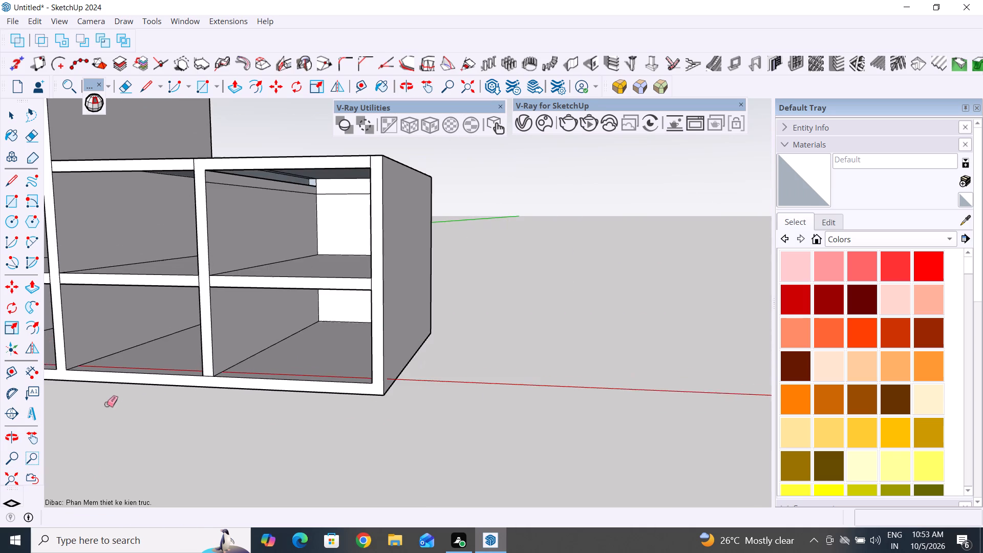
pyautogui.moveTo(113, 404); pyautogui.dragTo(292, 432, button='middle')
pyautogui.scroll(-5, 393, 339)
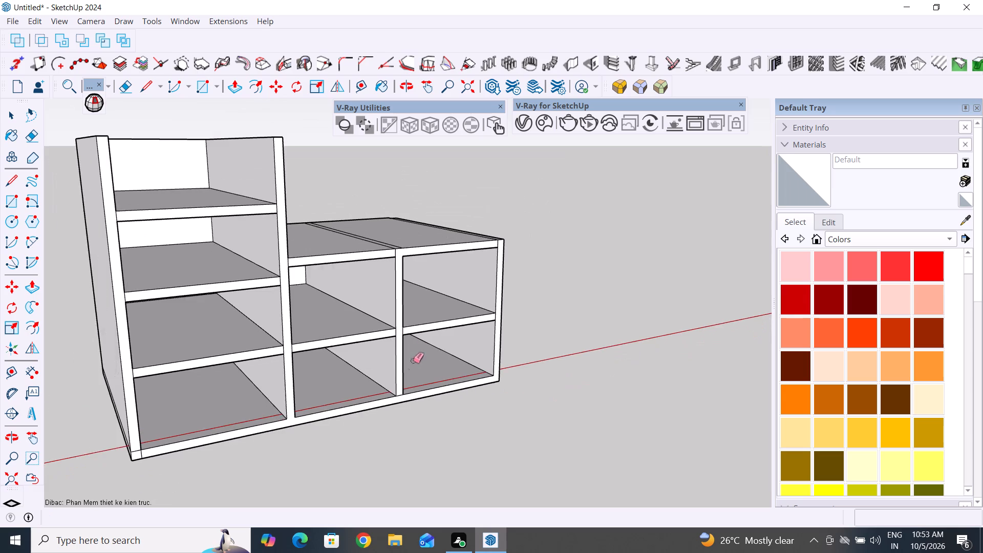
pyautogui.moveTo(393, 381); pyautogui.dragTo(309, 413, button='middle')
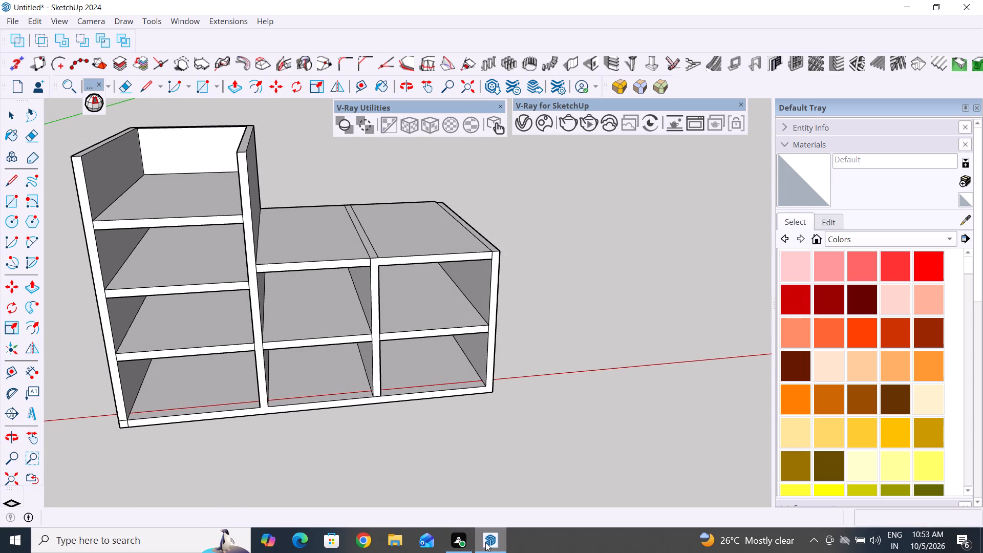
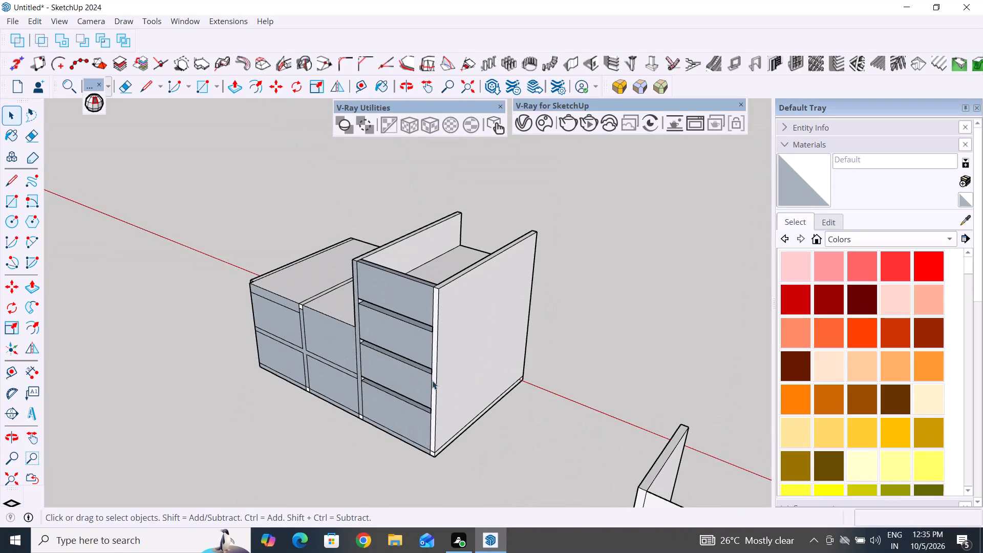
# Draw a 2'7" by 1'6" rectangle across the open top of the tall section, between opposite outer corners.
pyautogui.scroll(3, 433, 378)
pyautogui.moveTo(388, 399); pyautogui.dragTo(554, 304, button='middle')
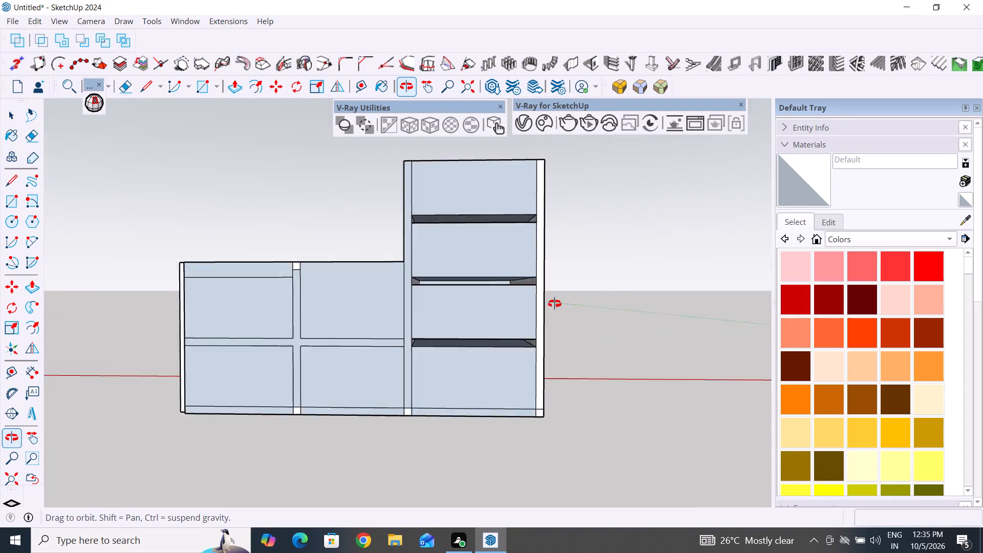
pyautogui.moveTo(554, 304); pyautogui.dragTo(561, 334, button='middle')
pyautogui.scroll(1, 561, 334)
pyautogui.scroll(-12, 434, 372)
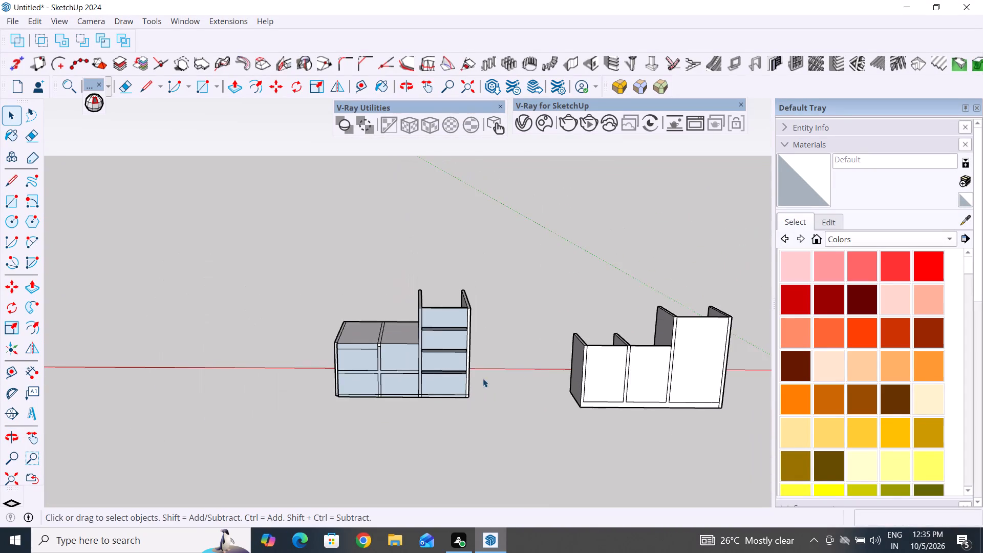
pyautogui.moveTo(522, 386); pyautogui.dragTo(102, 452, button='middle')
pyautogui.moveTo(440, 439); pyautogui.dragTo(189, 378, button='middle')
pyautogui.scroll(6, 504, 390)
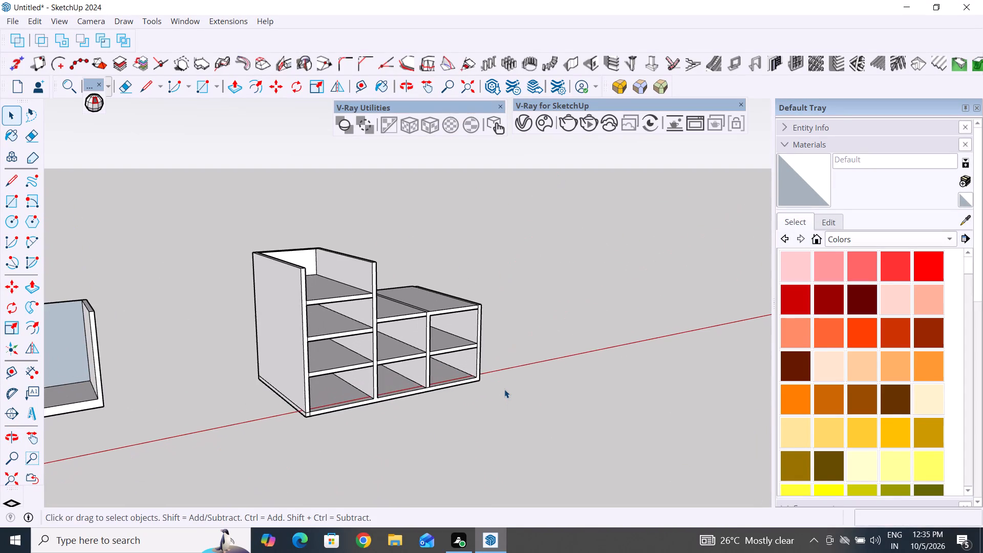
pyautogui.scroll(-11, 461, 387)
pyautogui.moveTo(413, 386); pyautogui.dragTo(404, 408, button='middle')
pyautogui.scroll(2, 394, 408)
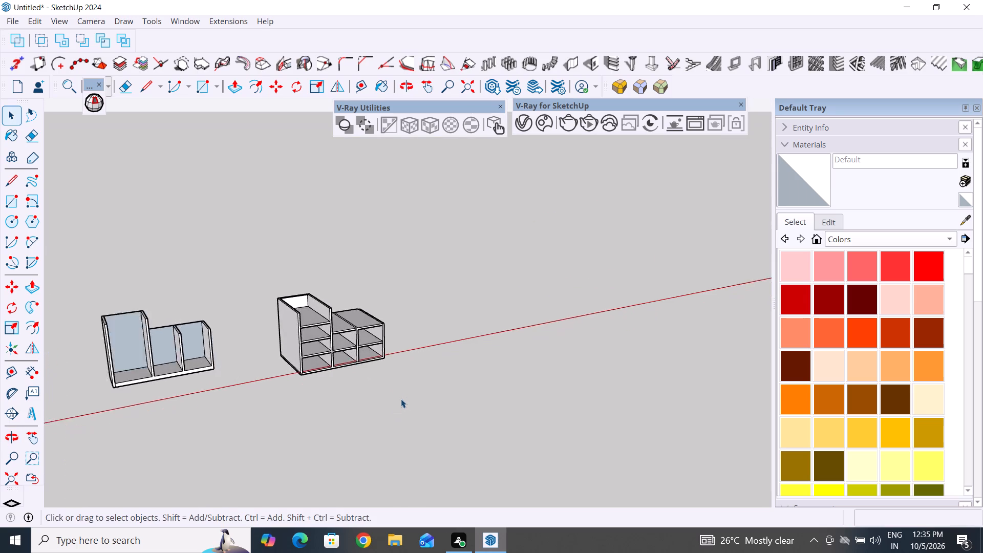
pyautogui.scroll(10, 401, 399)
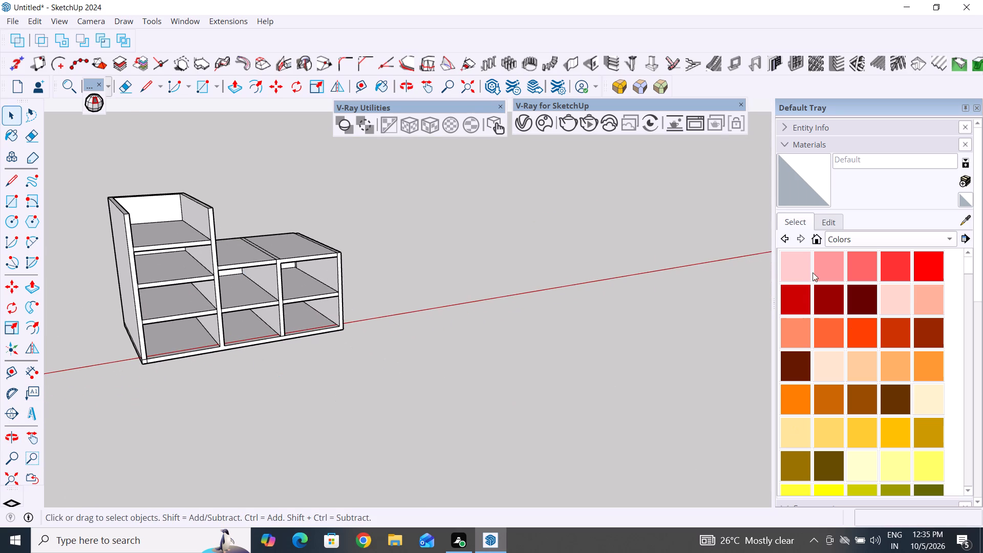
pyautogui.click(15, 200)
pyautogui.click(109, 194)
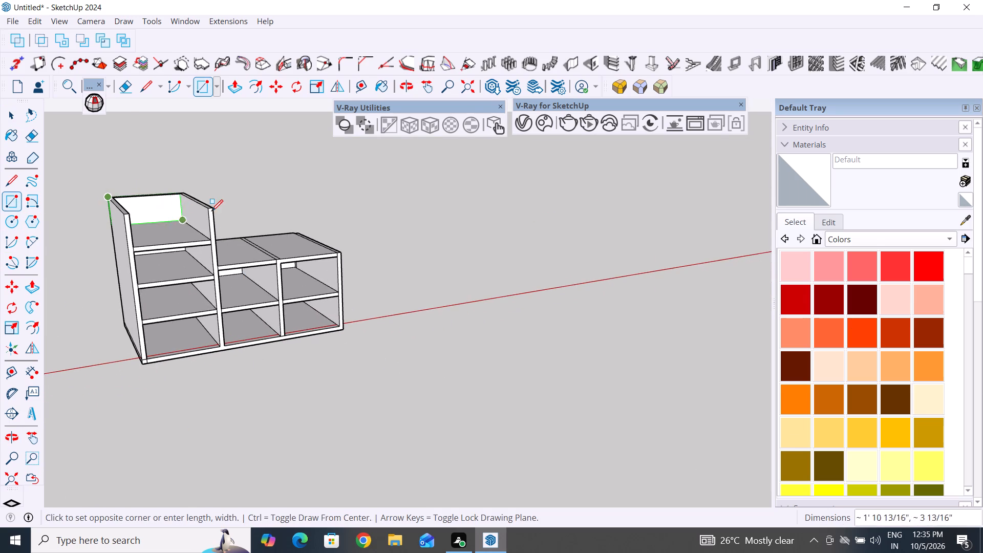
pyautogui.click(213, 211)
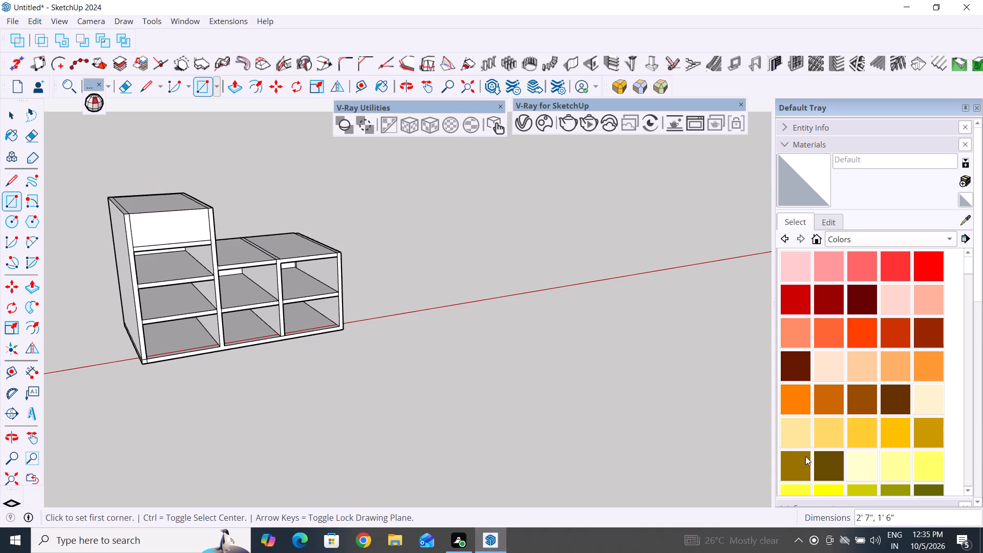
pyautogui.moveTo(726, 437); pyautogui.dragTo(508, 298, button='right')
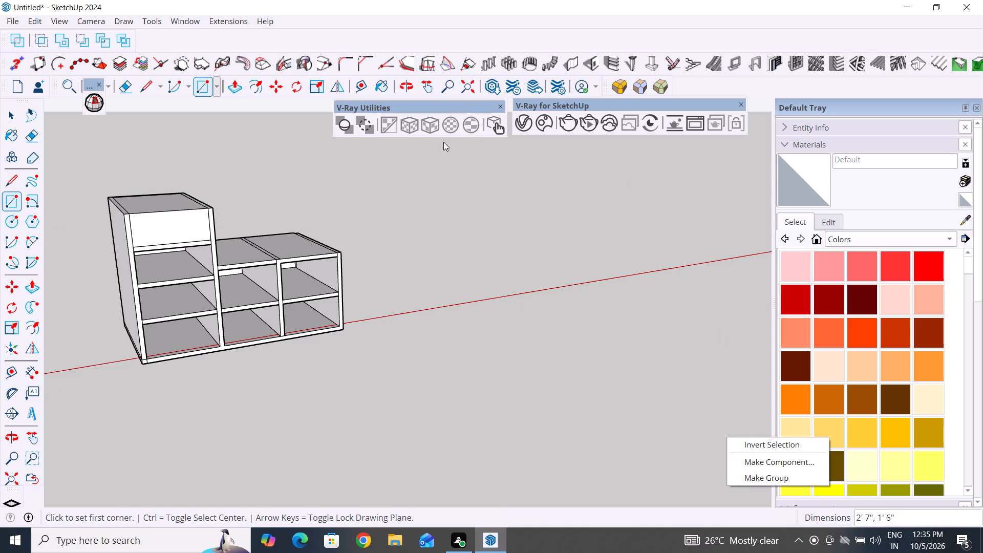
pyautogui.click(13, 118)
pyautogui.moveTo(386, 200); pyautogui.dragTo(395, 200)
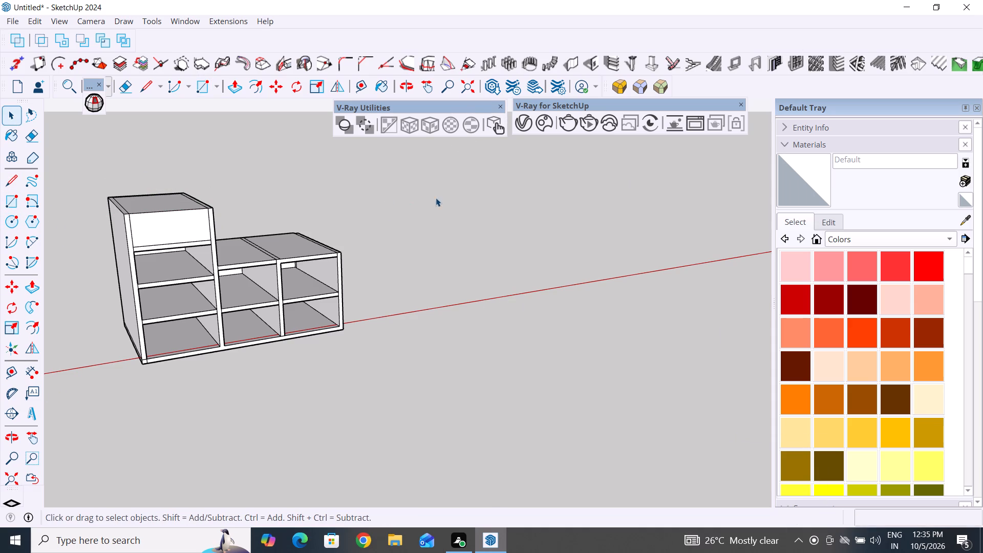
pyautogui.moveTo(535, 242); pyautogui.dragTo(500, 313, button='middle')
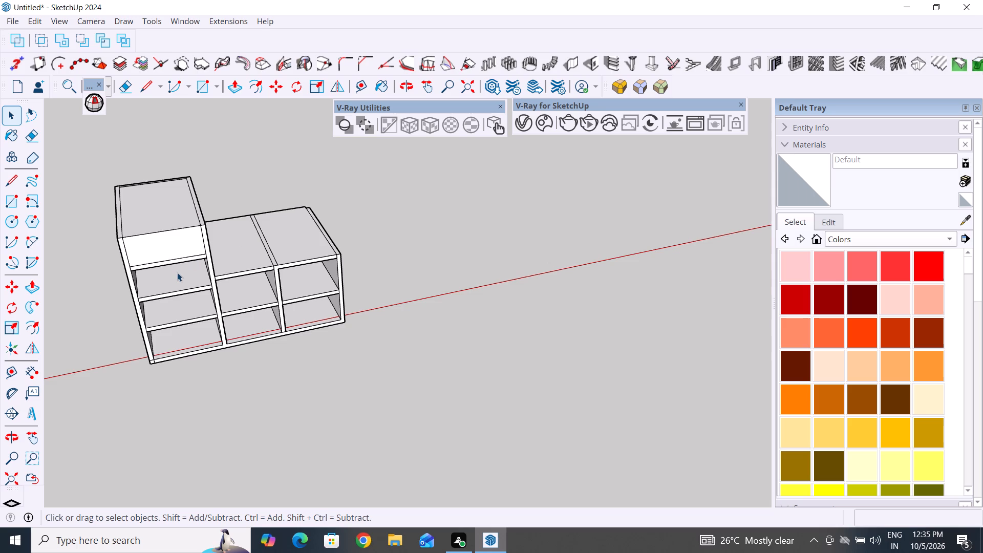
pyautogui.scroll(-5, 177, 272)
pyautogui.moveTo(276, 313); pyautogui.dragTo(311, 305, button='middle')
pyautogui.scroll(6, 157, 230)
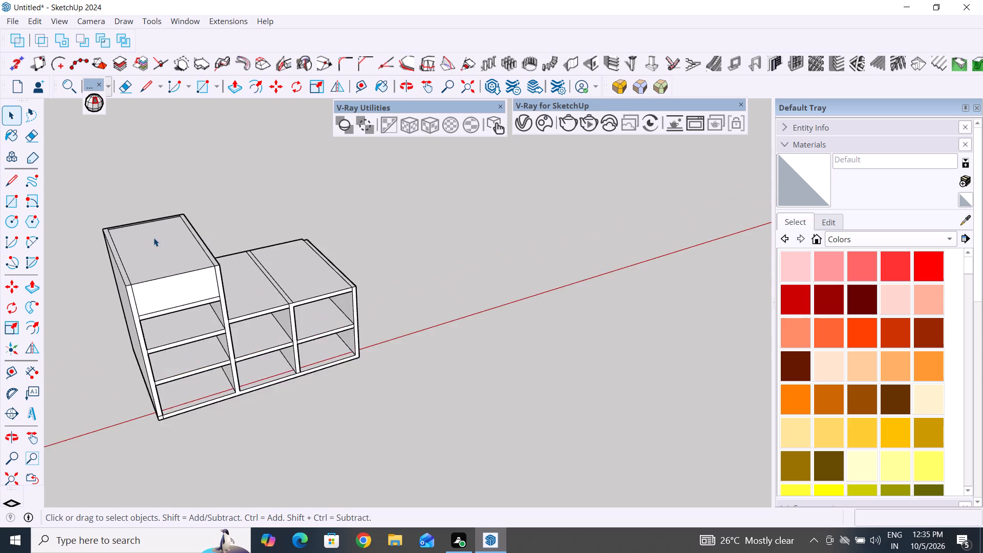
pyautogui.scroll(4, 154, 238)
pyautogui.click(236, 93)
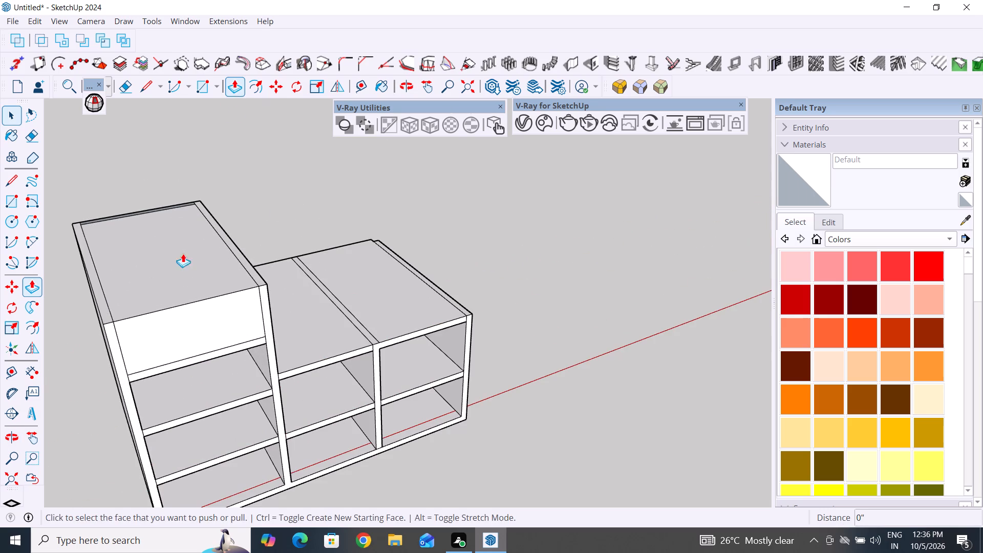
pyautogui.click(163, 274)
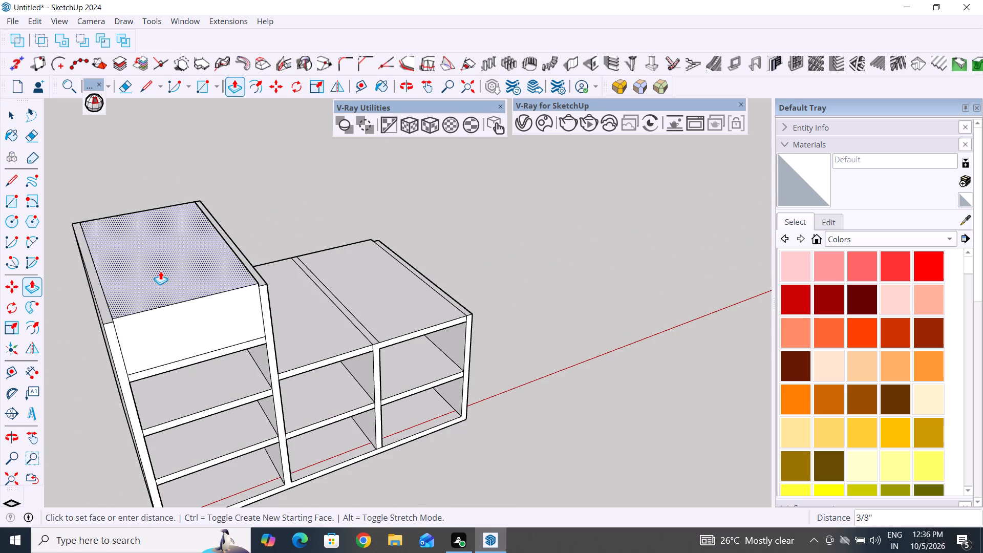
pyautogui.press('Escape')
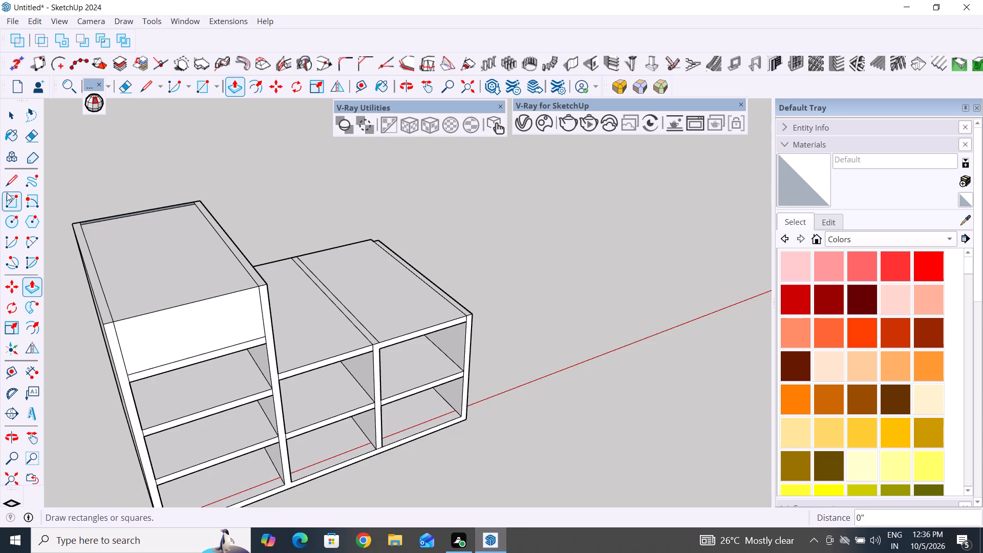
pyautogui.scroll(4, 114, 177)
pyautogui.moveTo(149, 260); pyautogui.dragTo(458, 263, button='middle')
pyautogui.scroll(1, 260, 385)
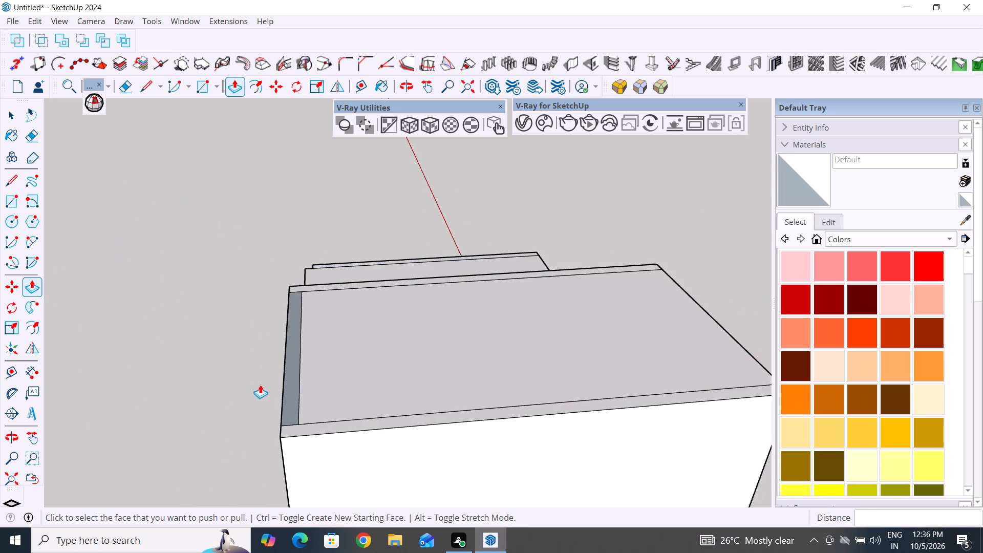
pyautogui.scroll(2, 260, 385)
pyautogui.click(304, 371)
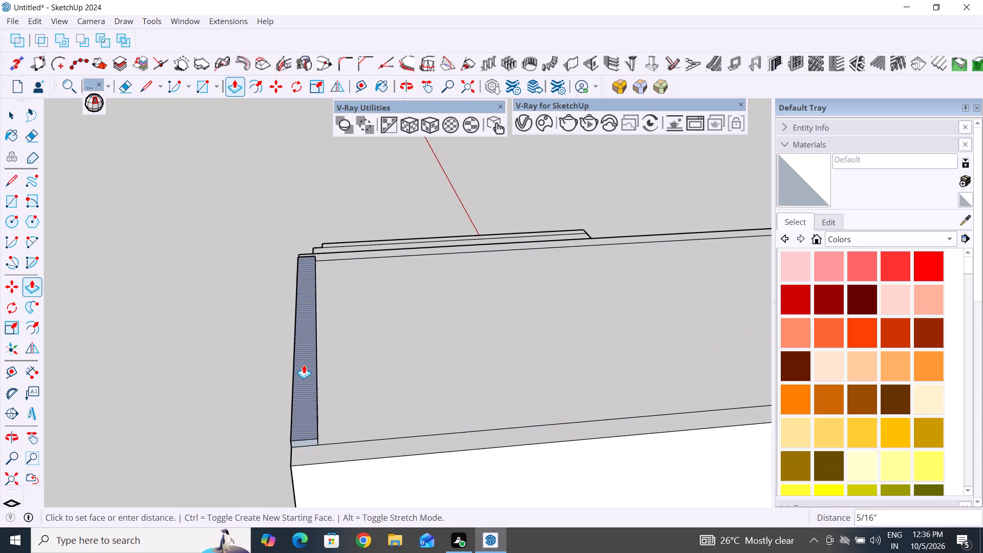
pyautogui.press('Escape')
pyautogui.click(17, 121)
# Beside the rack, draw a 4' base line along the red axis and a 1'6" vertical line up from its far end.
pyautogui.scroll(-7, 211, 290)
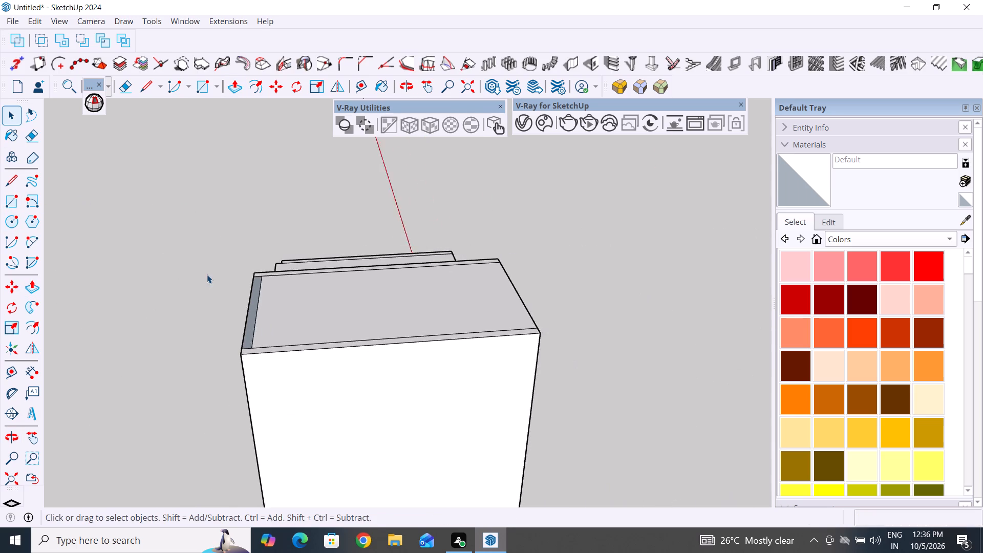
pyautogui.scroll(-6, 207, 274)
pyautogui.moveTo(422, 322); pyautogui.dragTo(141, 374, button='middle')
pyautogui.scroll(-6, 141, 374)
pyautogui.moveTo(275, 347); pyautogui.dragTo(244, 227, button='middle')
pyautogui.scroll(3, 381, 307)
pyautogui.scroll(5, 455, 285)
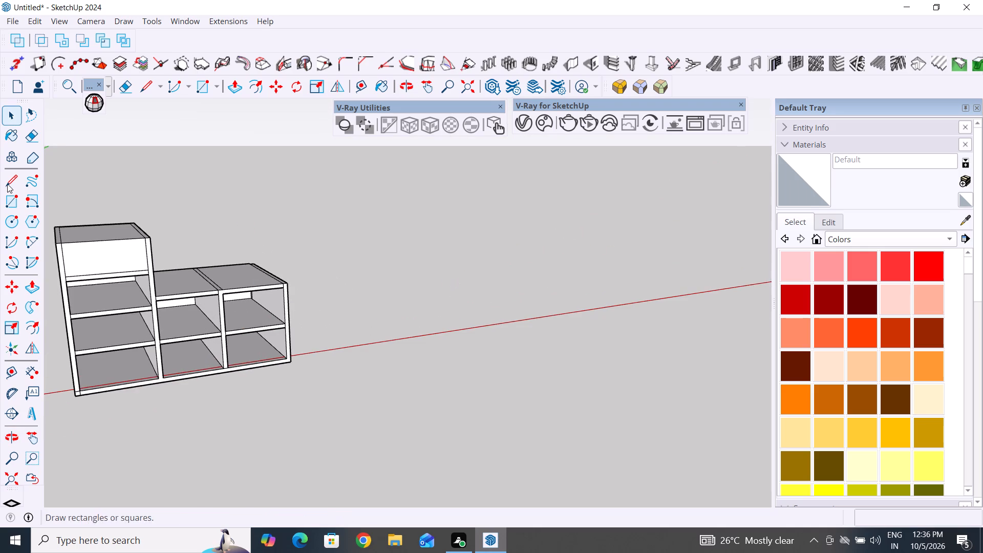
pyautogui.click(14, 186)
pyautogui.click(409, 321)
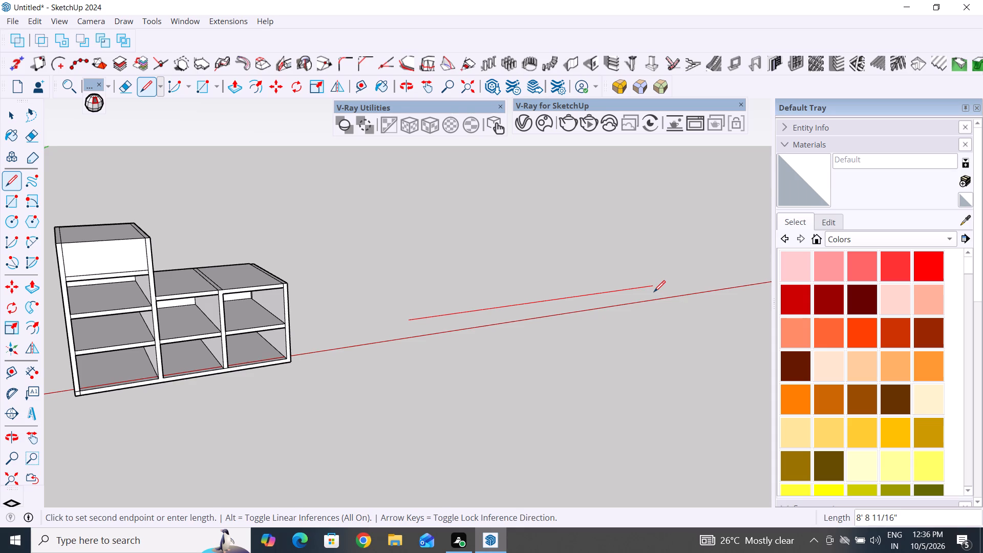
pyautogui.write("4'")
pyautogui.press('Return')
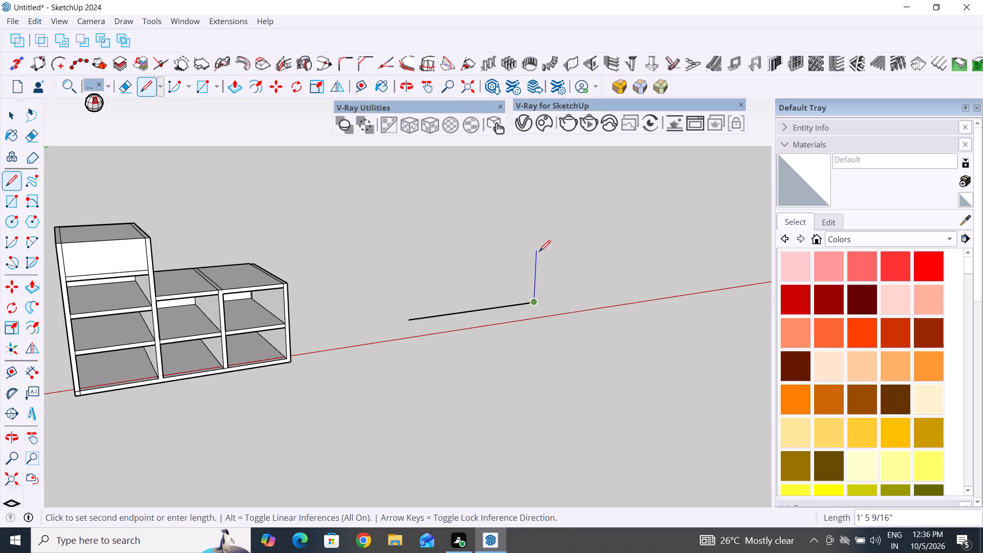
pyautogui.write('1\'6"')
pyautogui.press('Return')
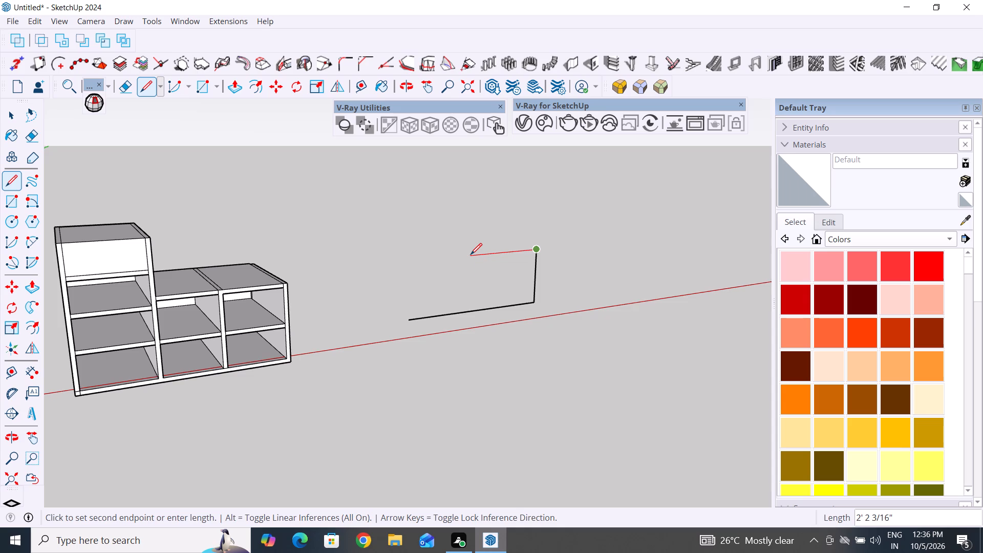
pyautogui.press('Escape')
# From the base line's near end, draw a 2'8" vertical and a 1'6" horizontal top edge, closing the tall part vertically down to the base.
pyautogui.click(408, 320)
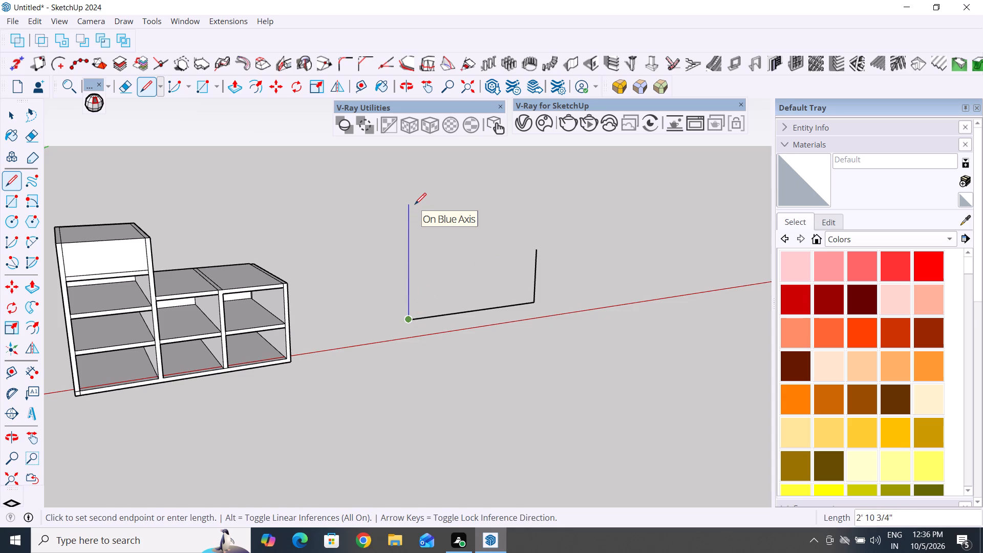
pyautogui.write('2\'8"')
pyautogui.press('Return')
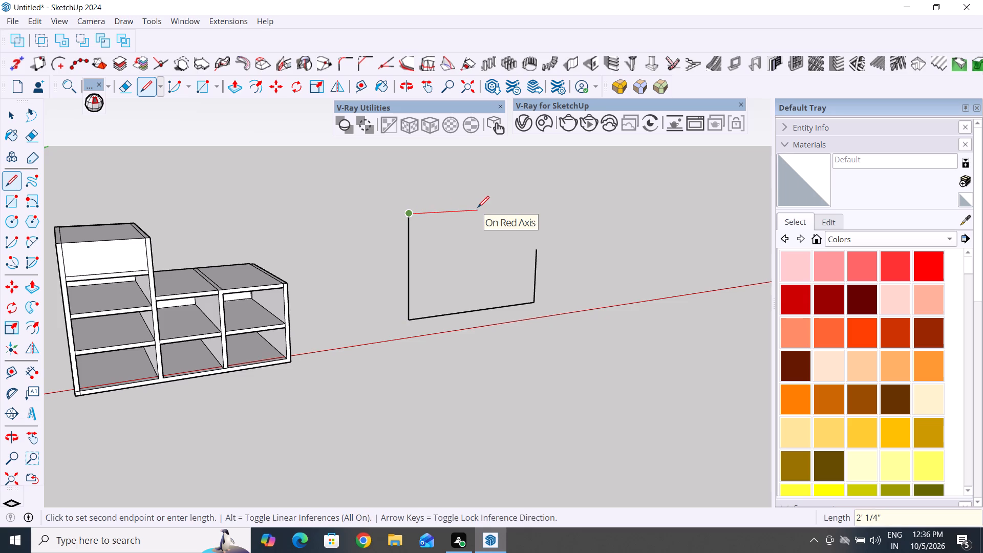
pyautogui.write('1\'6"')
pyautogui.press('Return')
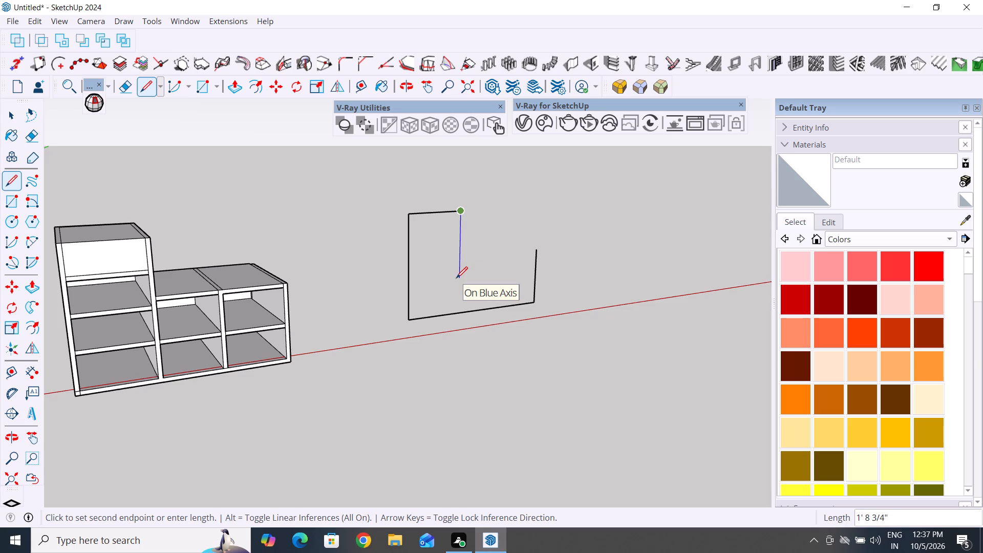
pyautogui.click(461, 313)
pyautogui.press('Escape')
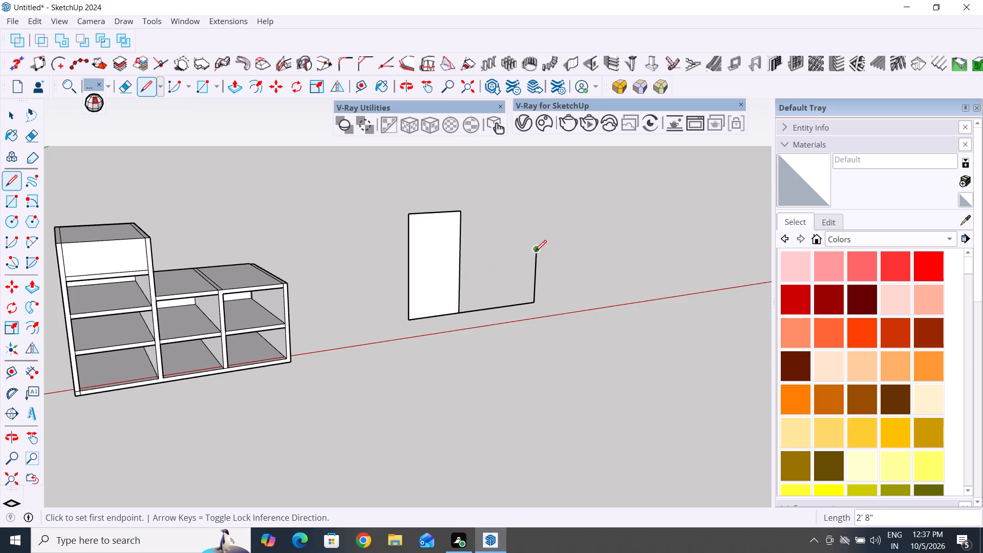
# Close the low part of the profile with a 2'6" top line from the short vertical's end to the tall part's edge.
pyautogui.click(535, 251)
pyautogui.click(458, 258)
pyautogui.press('Escape')
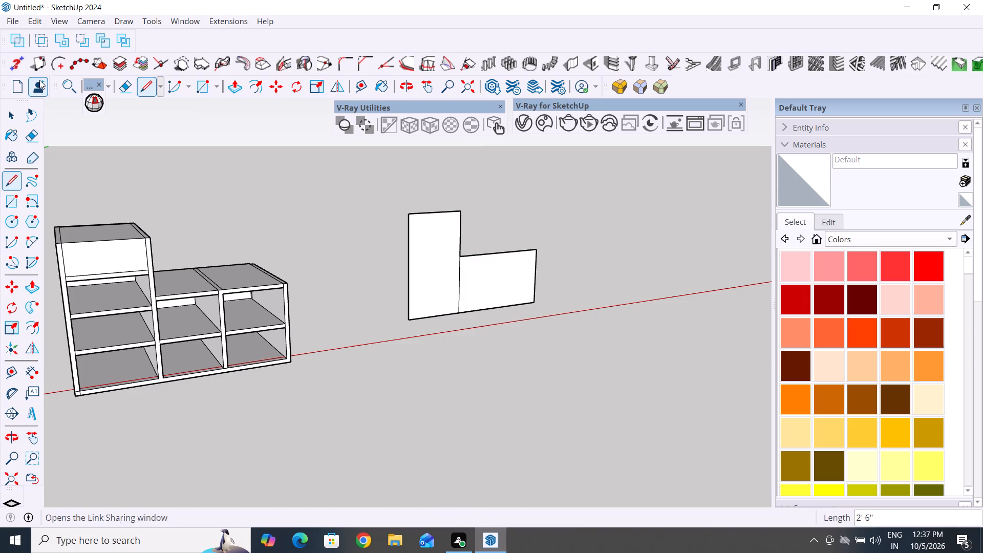
# Erase the vertical line dividing the tall and low parts so the profile forms one L-shaped face.
pyautogui.click(16, 113)
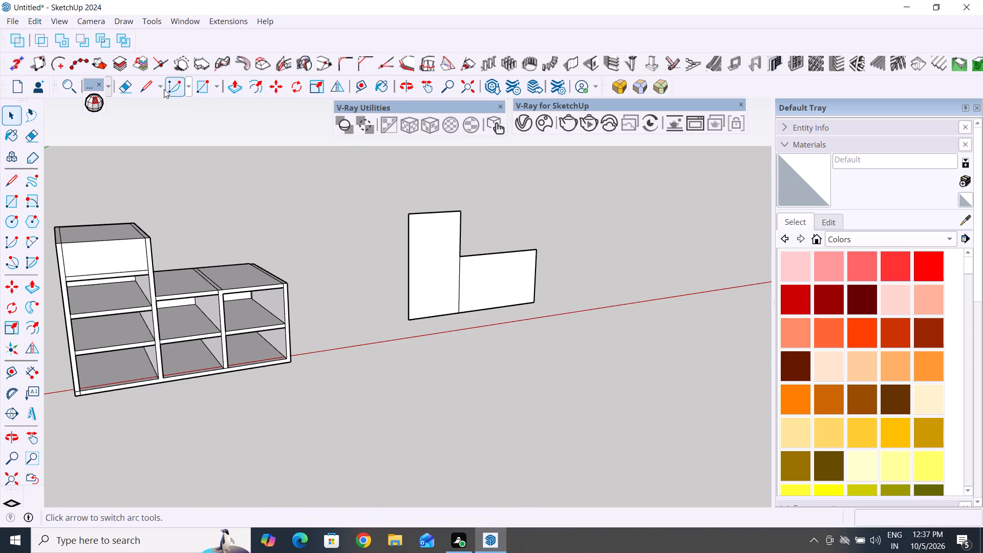
pyautogui.click(131, 89)
pyautogui.moveTo(479, 283); pyautogui.dragTo(429, 294)
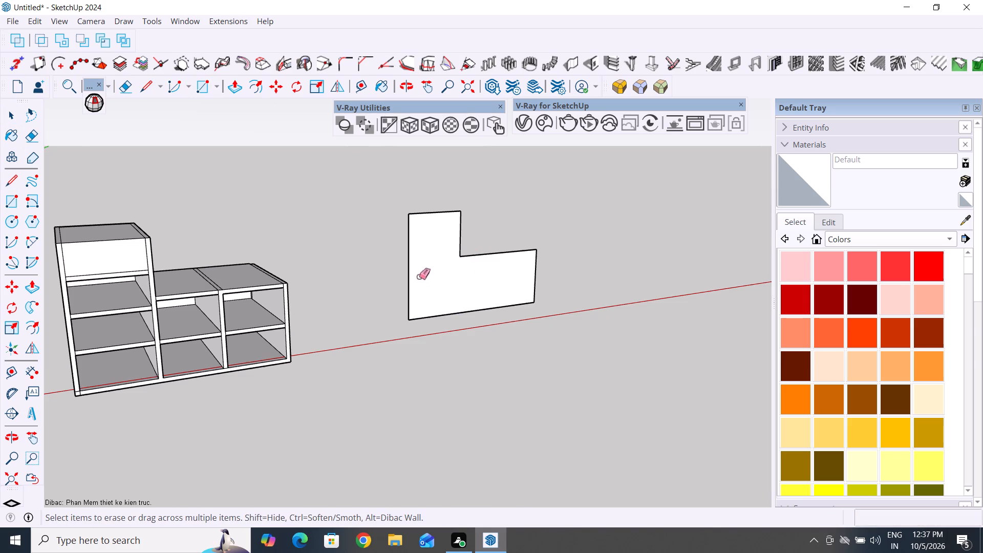
pyautogui.click(4, 120)
# Push/Pull the back side of the L-shaped face outward by 1" to make a solid panel.
pyautogui.scroll(-4, 447, 269)
pyautogui.moveTo(447, 301); pyautogui.dragTo(537, 365, button='middle')
pyautogui.scroll(6, 433, 239)
pyautogui.moveTo(451, 281); pyautogui.dragTo(603, 304, button='middle')
pyautogui.moveTo(350, 336); pyautogui.dragTo(547, 283, button='middle')
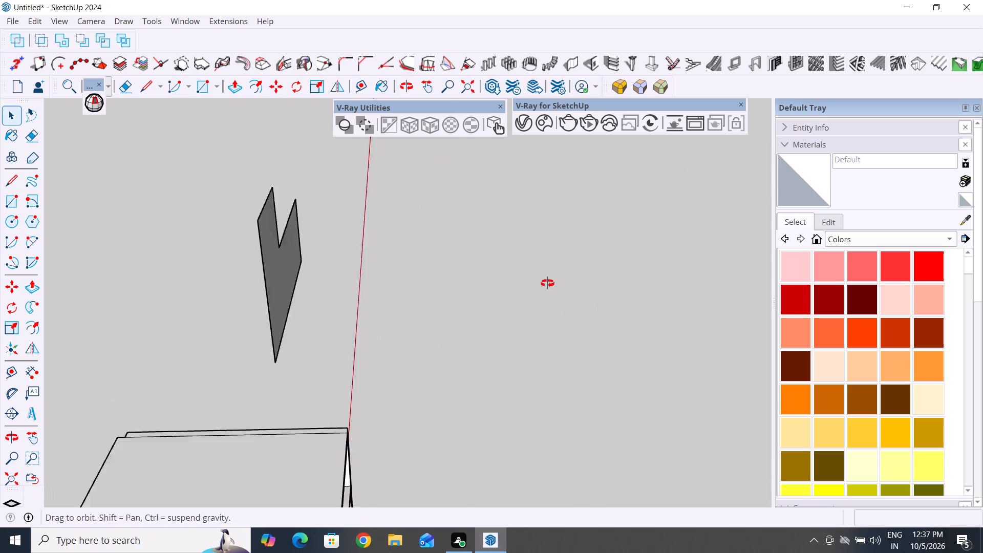
pyautogui.moveTo(547, 283); pyautogui.dragTo(566, 276, button='middle')
pyautogui.click(231, 86)
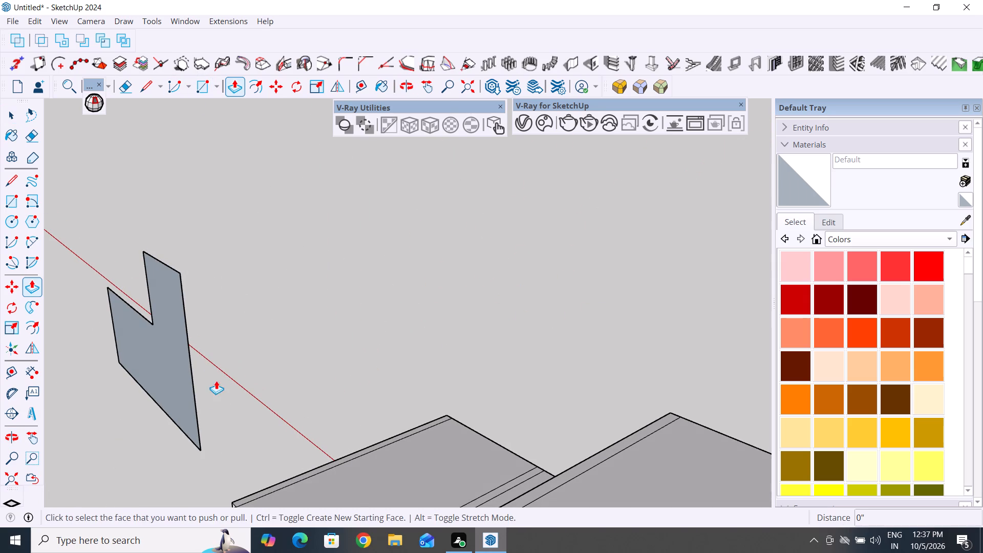
pyautogui.click(178, 387)
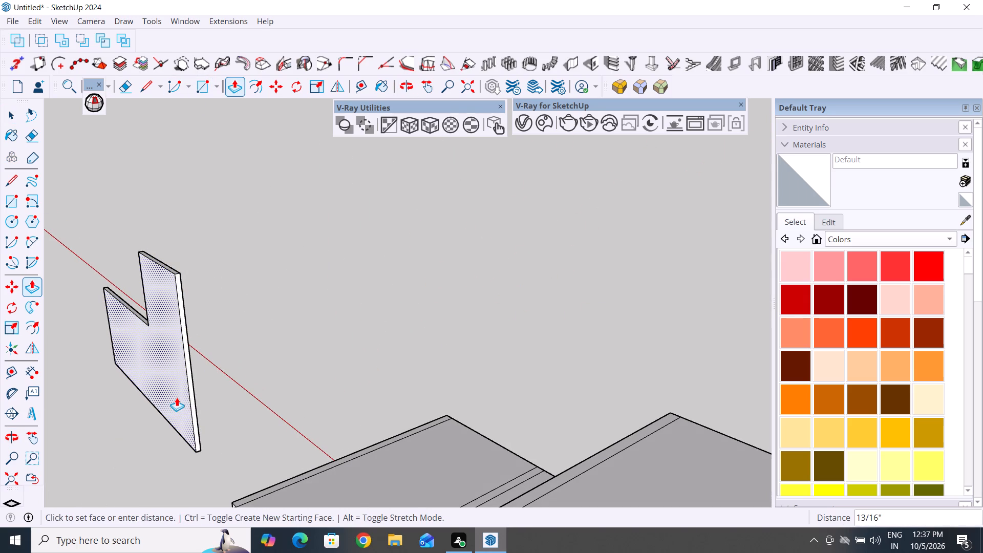
pyautogui.write('1"')
pyautogui.press('Return')
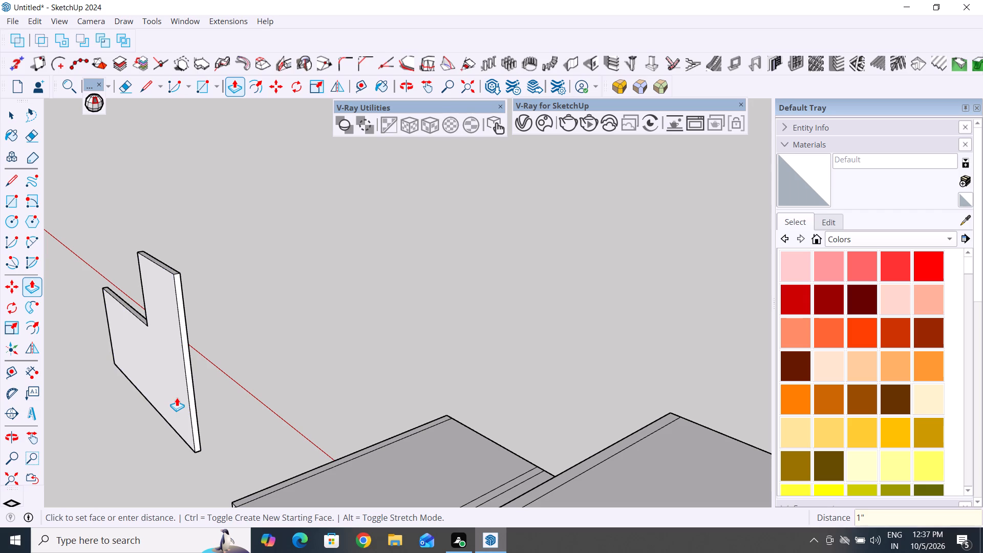
pyautogui.click(17, 120)
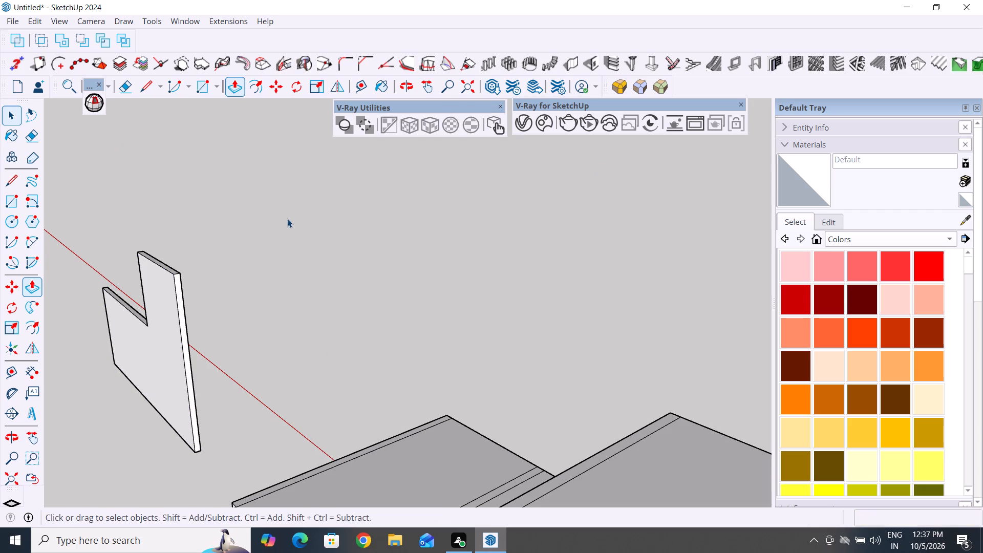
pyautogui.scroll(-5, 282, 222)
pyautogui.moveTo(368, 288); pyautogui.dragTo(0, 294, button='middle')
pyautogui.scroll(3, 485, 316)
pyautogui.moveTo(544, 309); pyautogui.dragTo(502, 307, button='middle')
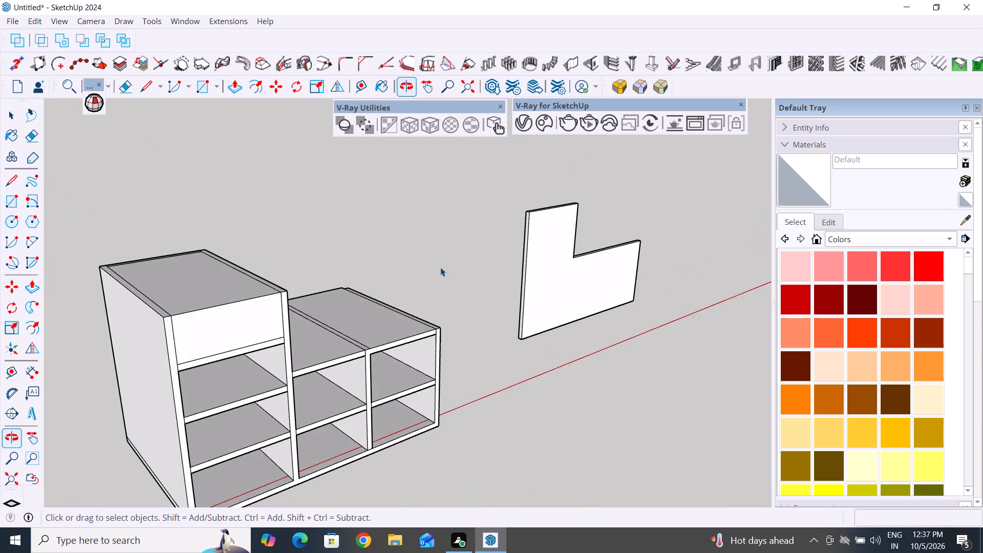
# Make the whole L-shaped panel a group.
pyautogui.scroll(-6, 440, 267)
pyautogui.scroll(11, 646, 304)
pyautogui.scroll(-4, 585, 301)
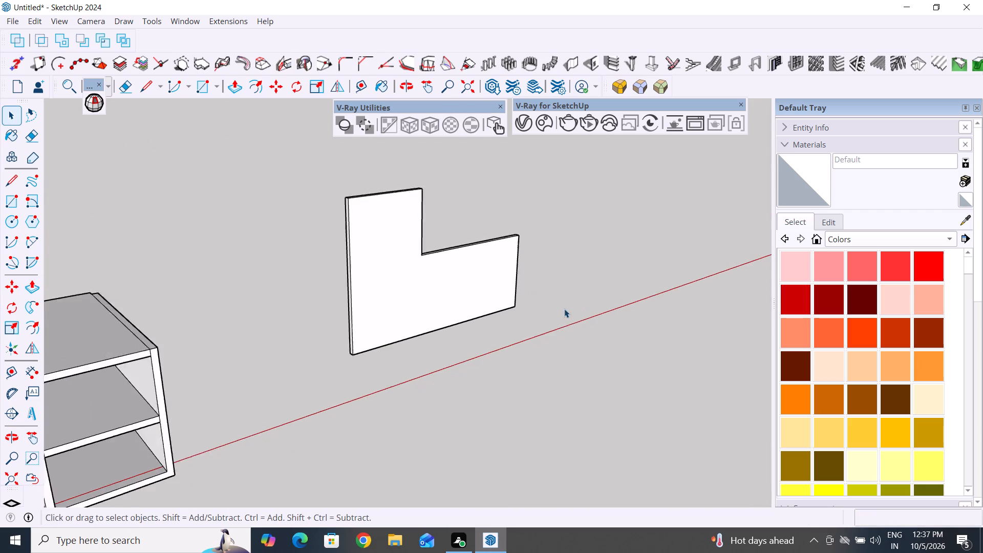
pyautogui.scroll(-1, 564, 309)
pyautogui.click(413, 281)
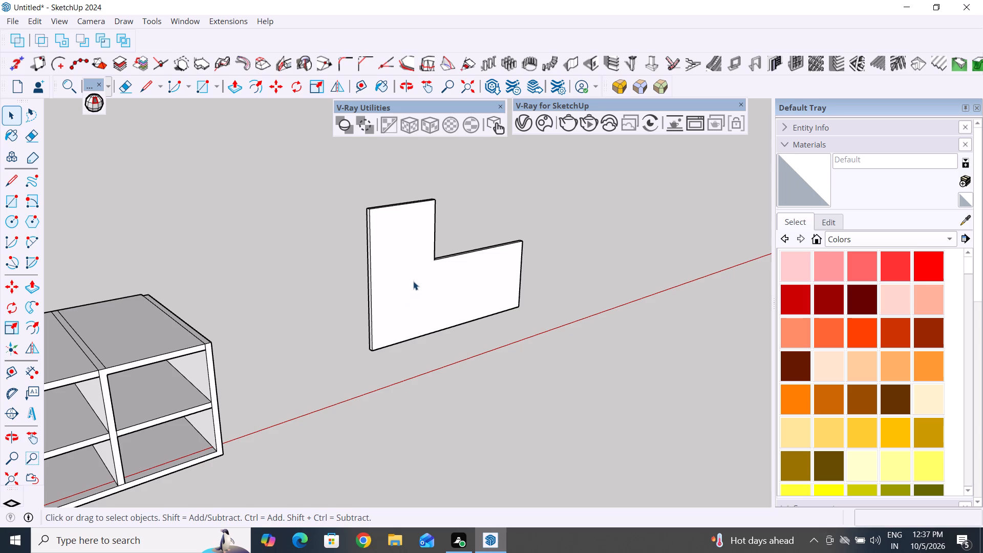
pyautogui.moveTo(563, 342); pyautogui.dragTo(529, 304, button='middle')
pyautogui.scroll(-4, 527, 304)
pyautogui.moveTo(531, 355); pyautogui.dragTo(539, 386, button='middle')
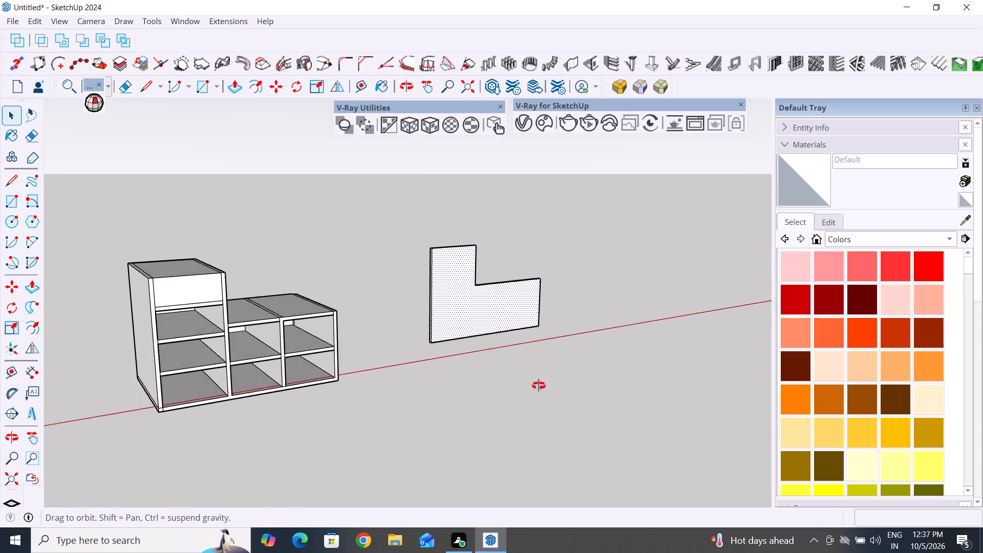
pyautogui.moveTo(539, 386); pyautogui.dragTo(537, 411, button='middle')
pyautogui.tripleClick(458, 289)
pyautogui.click(458, 289)
pyautogui.rightClick(458, 289)
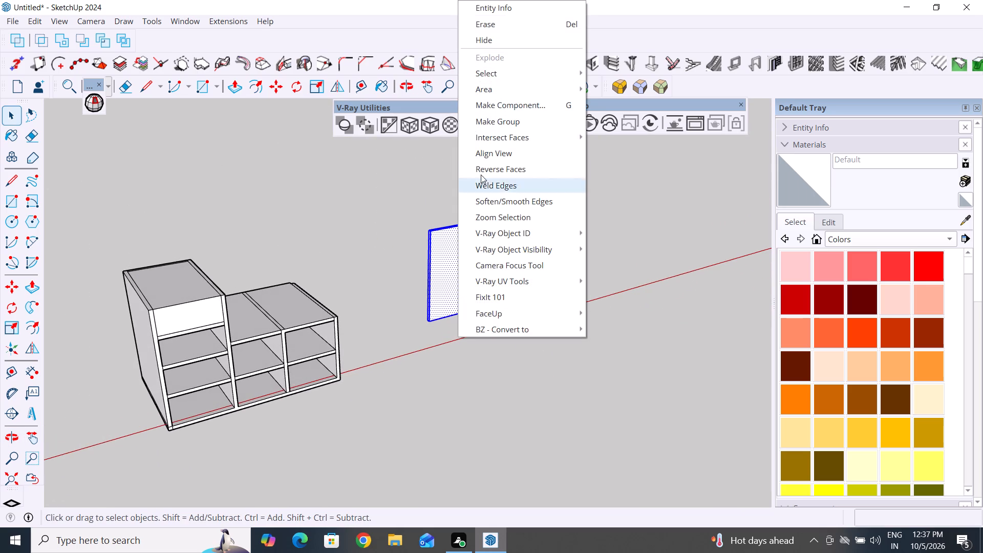
pyautogui.click(496, 123)
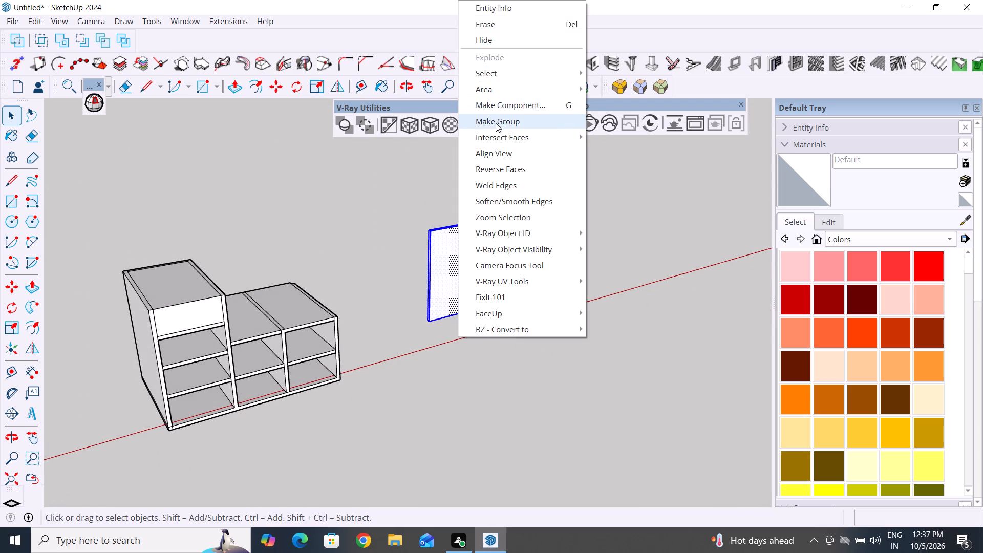
pyautogui.click(606, 262)
# Draw a vertical line on the L-shaped panel's face from its inner corner down to the bottom edge.
pyautogui.scroll(3, 535, 329)
pyautogui.moveTo(563, 368); pyautogui.dragTo(525, 405, button='middle')
pyautogui.scroll(4, 523, 245)
pyautogui.moveTo(471, 292); pyautogui.dragTo(414, 183, button='middle')
pyautogui.scroll(1, 424, 250)
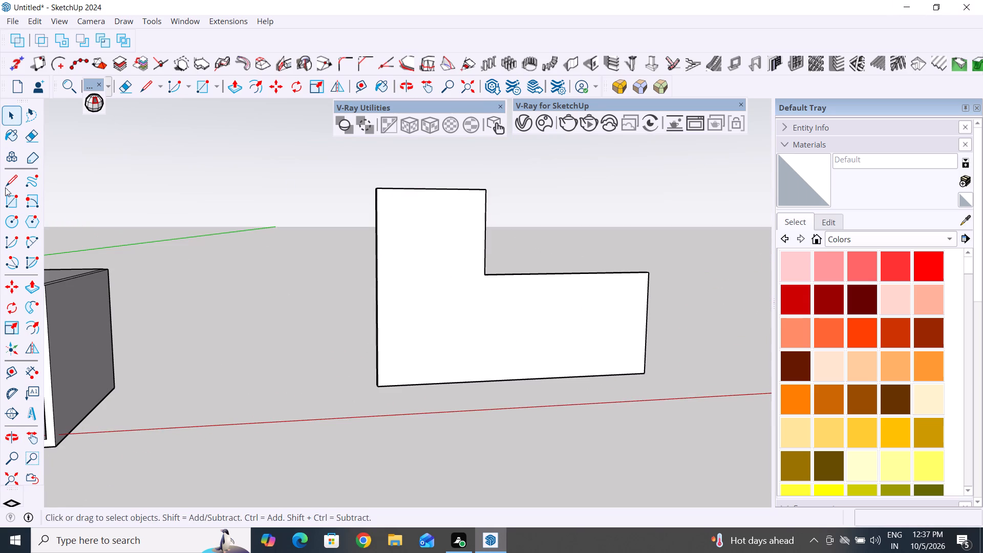
pyautogui.click(13, 177)
pyautogui.click(487, 276)
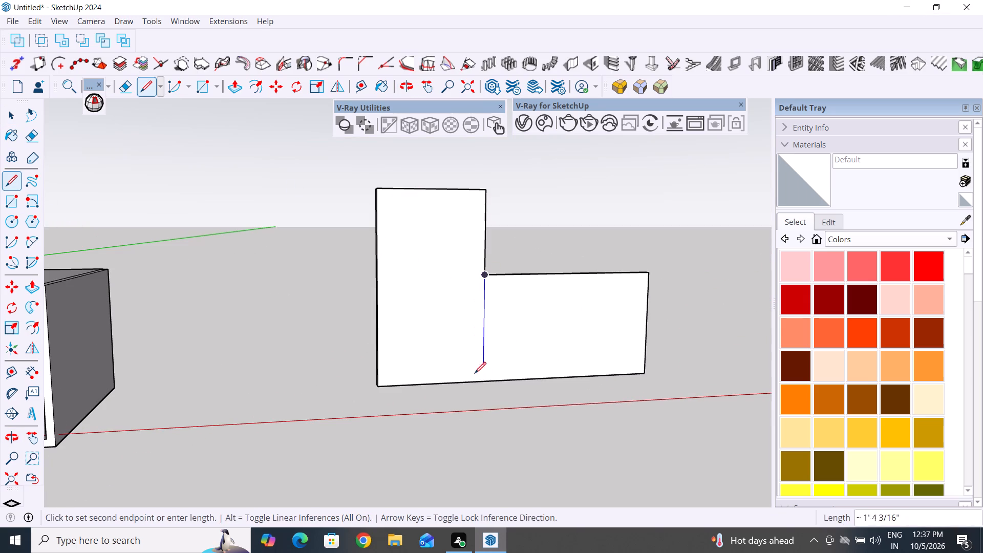
pyautogui.click(486, 379)
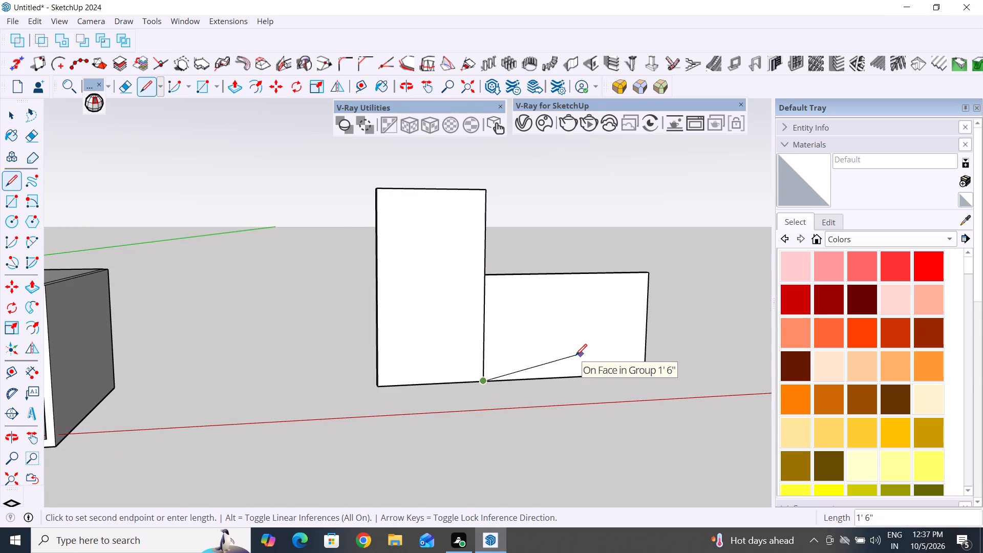
pyautogui.press('Escape')
pyautogui.click(12, 110)
pyautogui.click(208, 281)
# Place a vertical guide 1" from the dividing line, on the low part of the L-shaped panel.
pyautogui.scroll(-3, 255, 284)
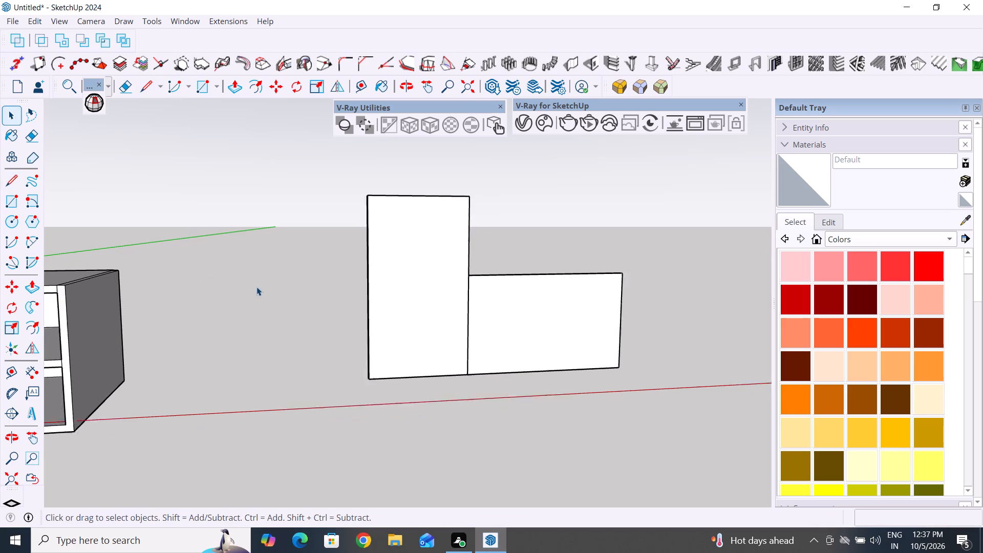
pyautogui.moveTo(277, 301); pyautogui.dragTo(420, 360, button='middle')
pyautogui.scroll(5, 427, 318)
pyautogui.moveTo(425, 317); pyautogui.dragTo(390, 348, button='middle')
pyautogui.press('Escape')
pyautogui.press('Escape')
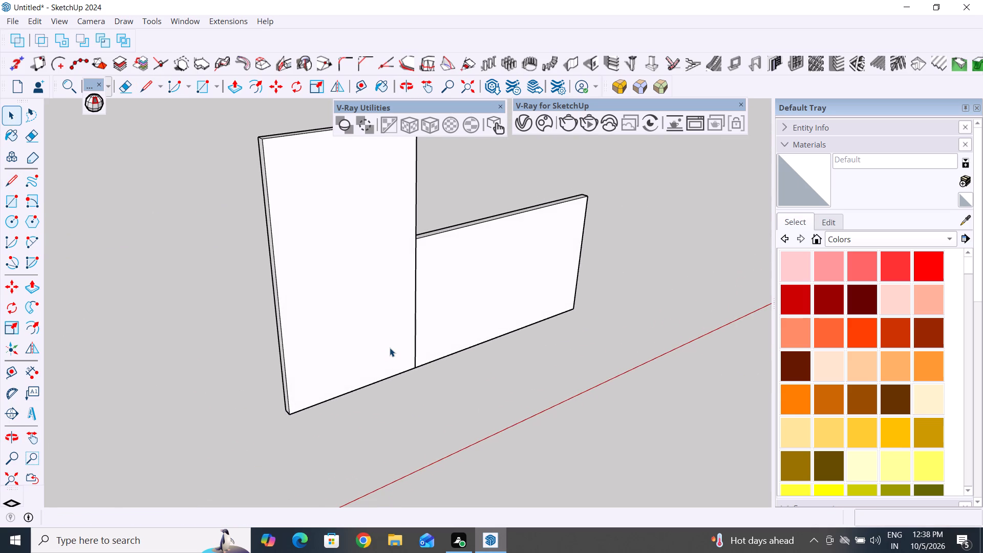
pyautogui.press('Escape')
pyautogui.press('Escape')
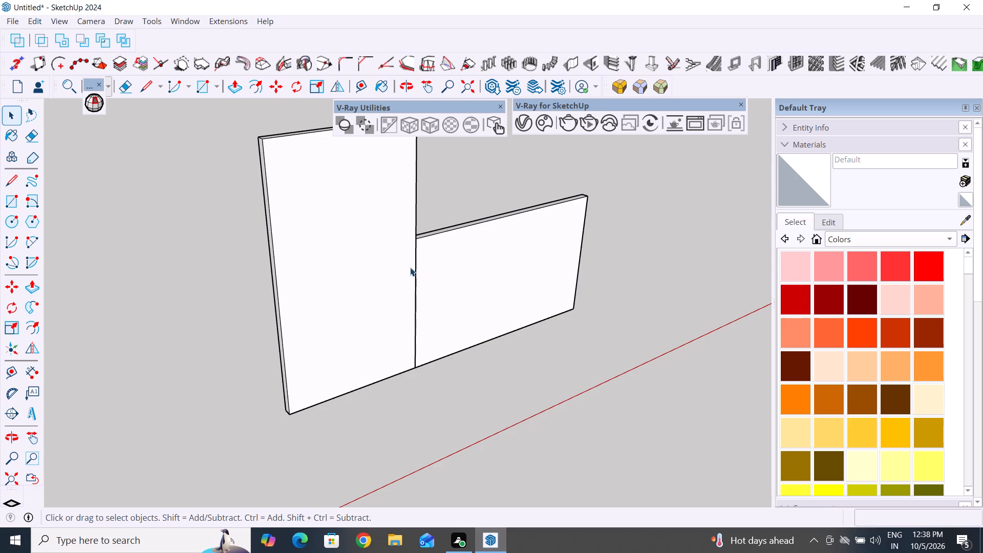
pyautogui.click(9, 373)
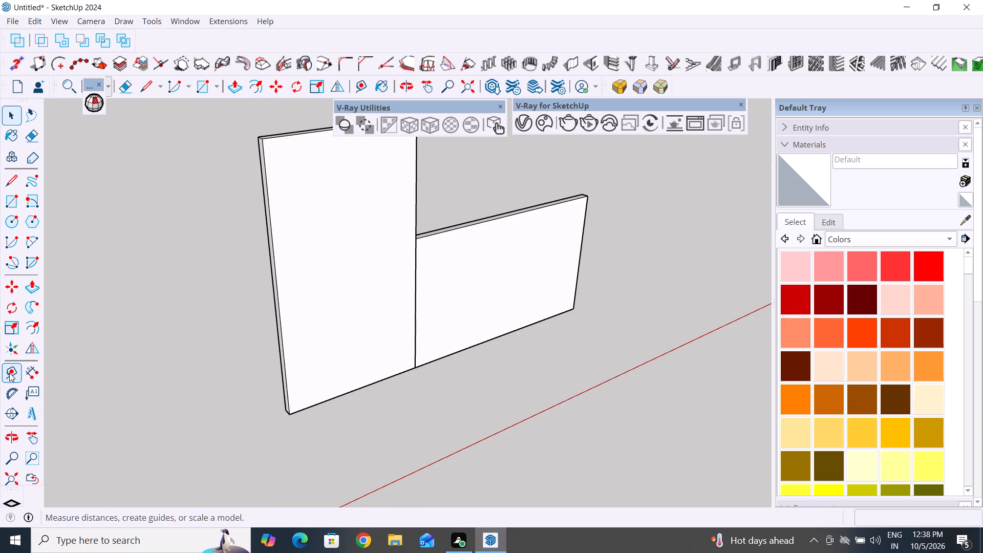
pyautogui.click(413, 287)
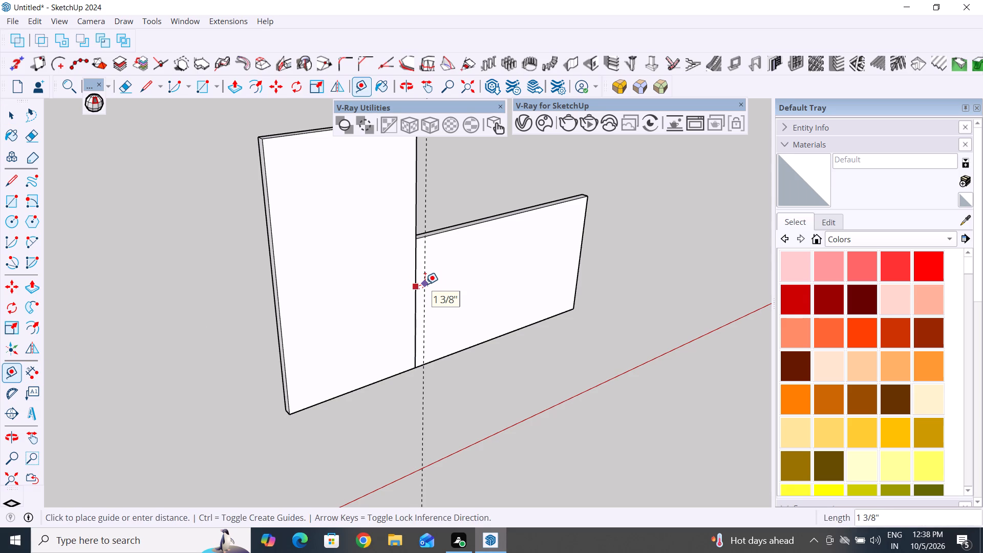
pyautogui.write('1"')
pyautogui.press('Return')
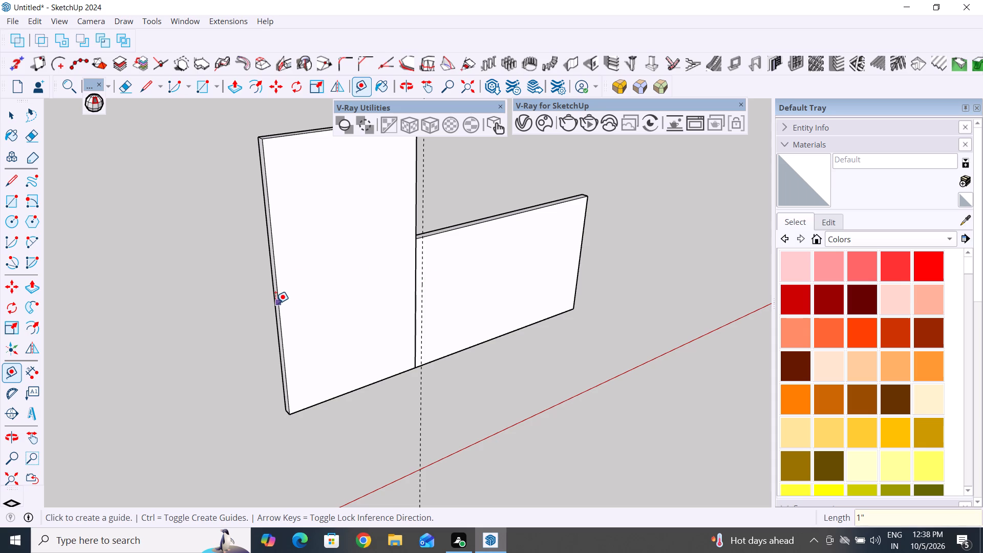
# Place a vertical guide 1" inside the tall part's outer vertical edge.
pyautogui.click(275, 303)
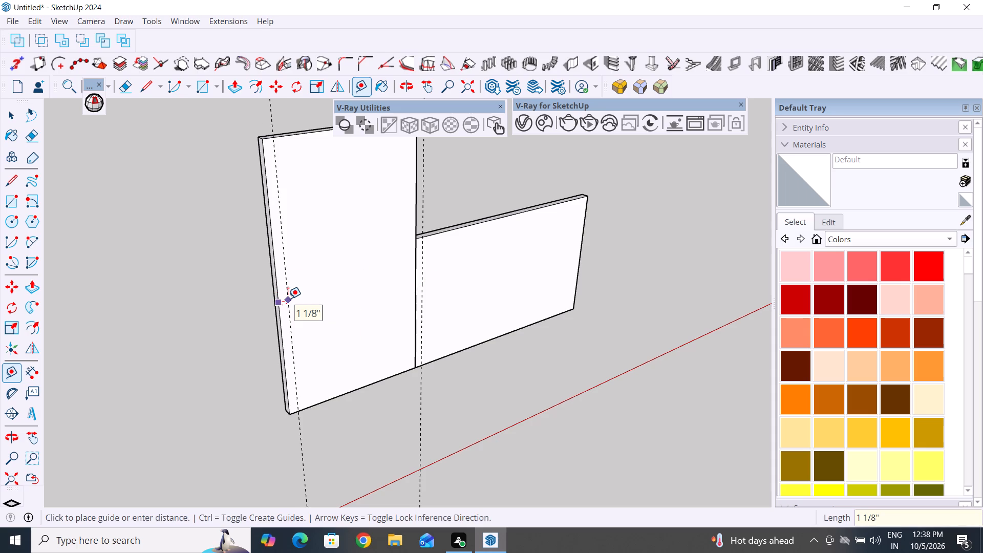
pyautogui.write('1"')
pyautogui.press('Return')
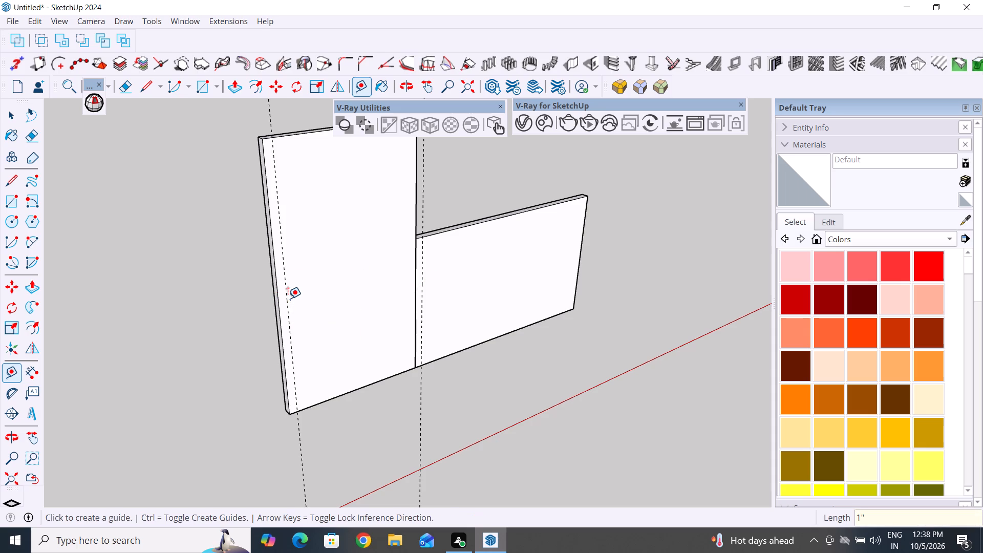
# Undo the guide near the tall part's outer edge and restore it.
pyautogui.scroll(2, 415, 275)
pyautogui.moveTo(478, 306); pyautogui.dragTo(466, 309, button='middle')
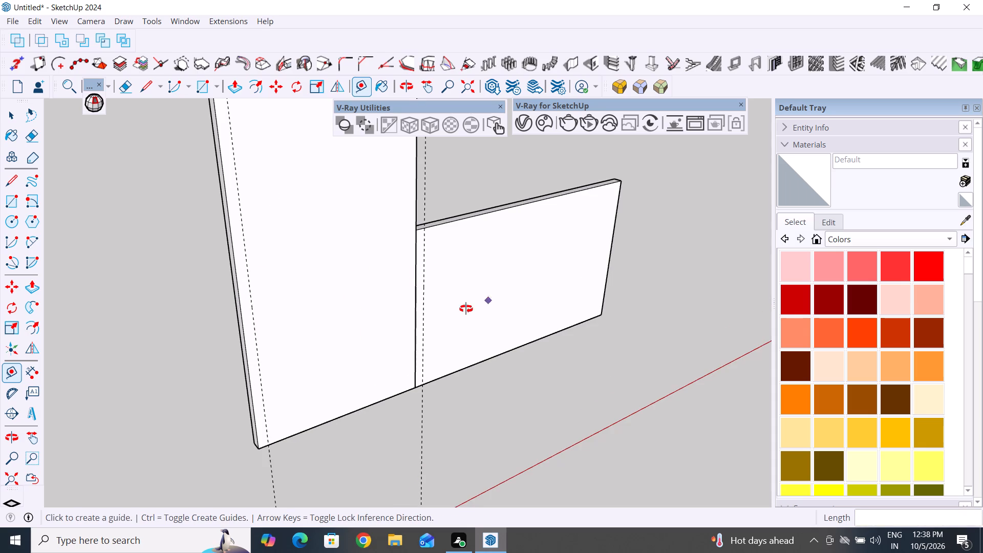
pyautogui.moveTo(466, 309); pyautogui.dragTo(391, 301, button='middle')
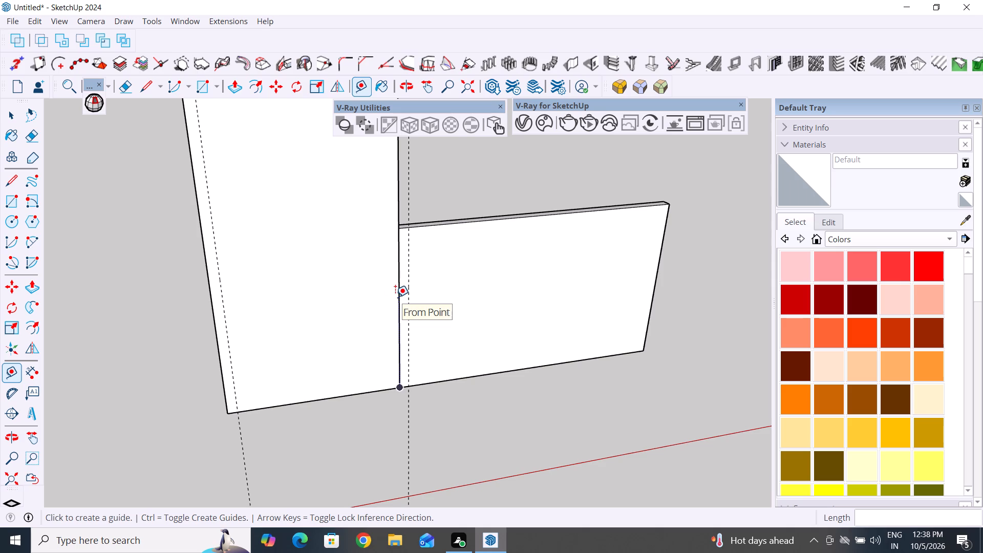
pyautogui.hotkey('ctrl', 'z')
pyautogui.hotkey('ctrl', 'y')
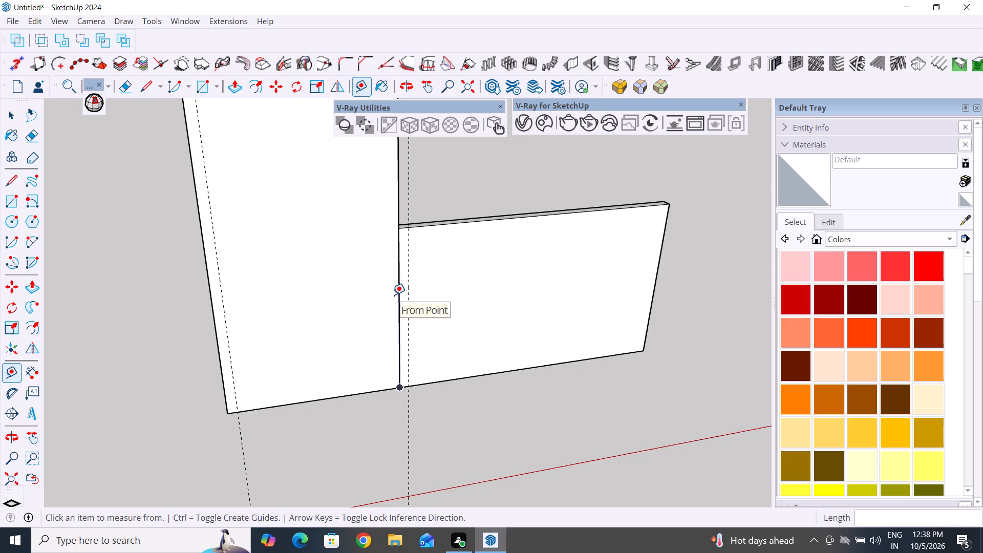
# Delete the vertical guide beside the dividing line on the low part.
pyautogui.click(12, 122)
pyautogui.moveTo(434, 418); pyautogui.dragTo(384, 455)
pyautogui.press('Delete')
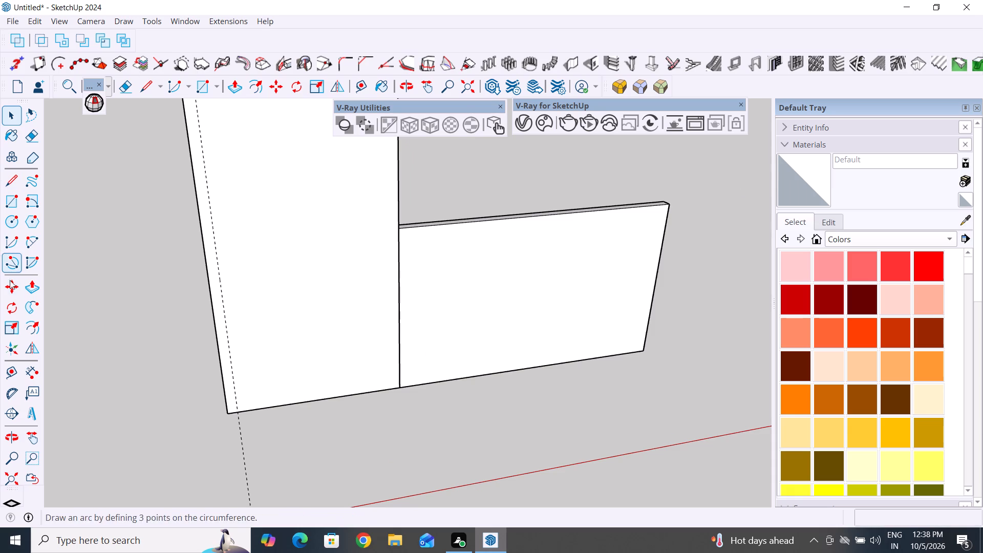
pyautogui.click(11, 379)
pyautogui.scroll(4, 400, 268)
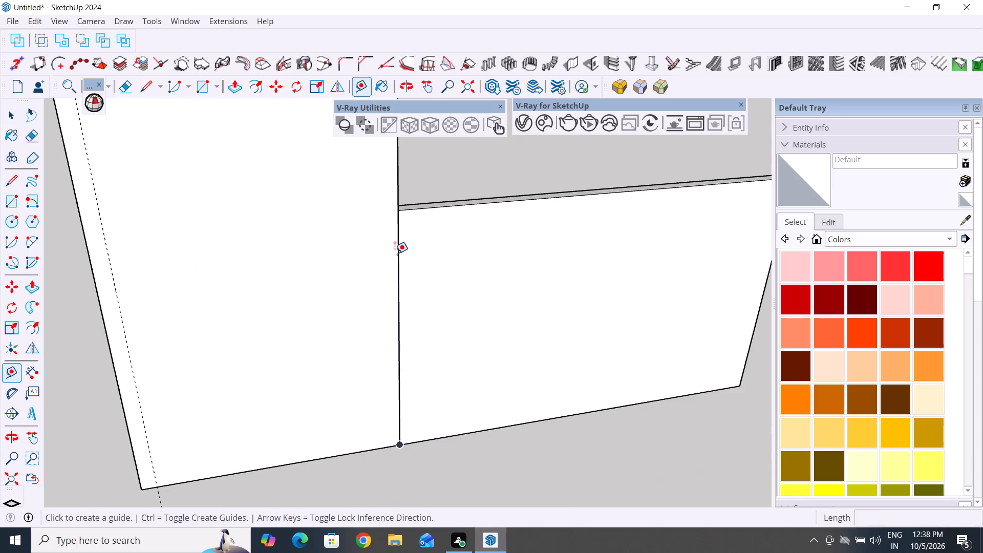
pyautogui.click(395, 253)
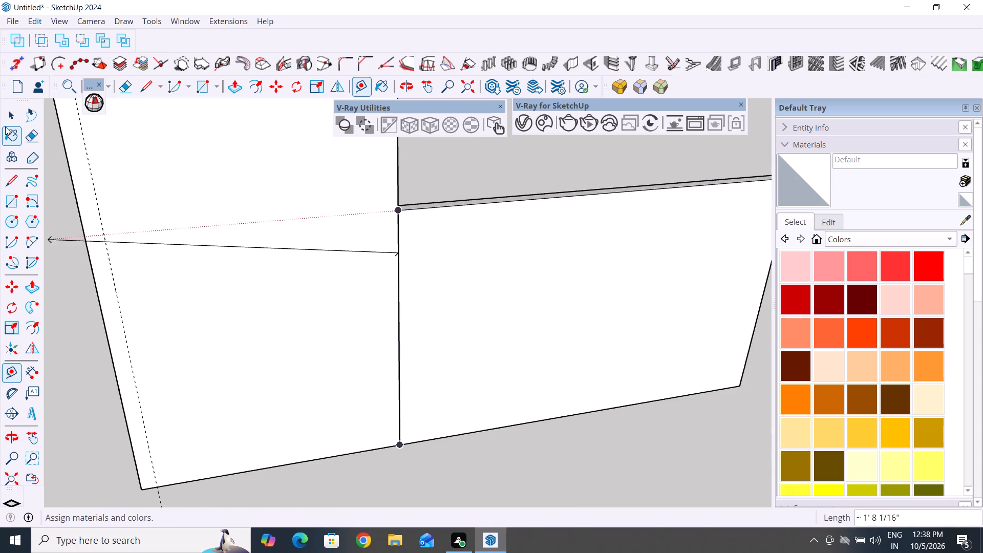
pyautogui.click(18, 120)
# Place a vertical guide 1" inside the tall part from its vertical edge above the inner corner.
pyautogui.click(5, 371)
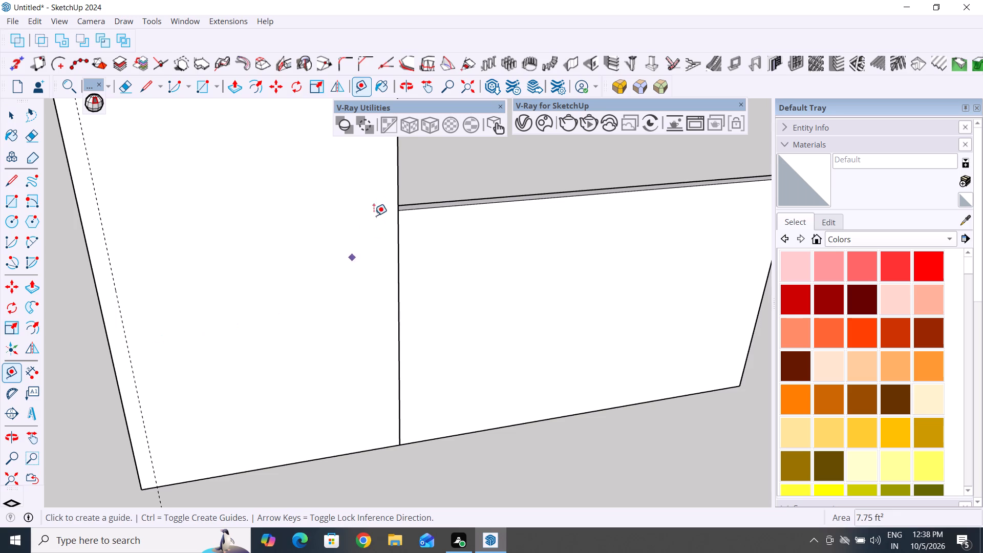
pyautogui.click(397, 187)
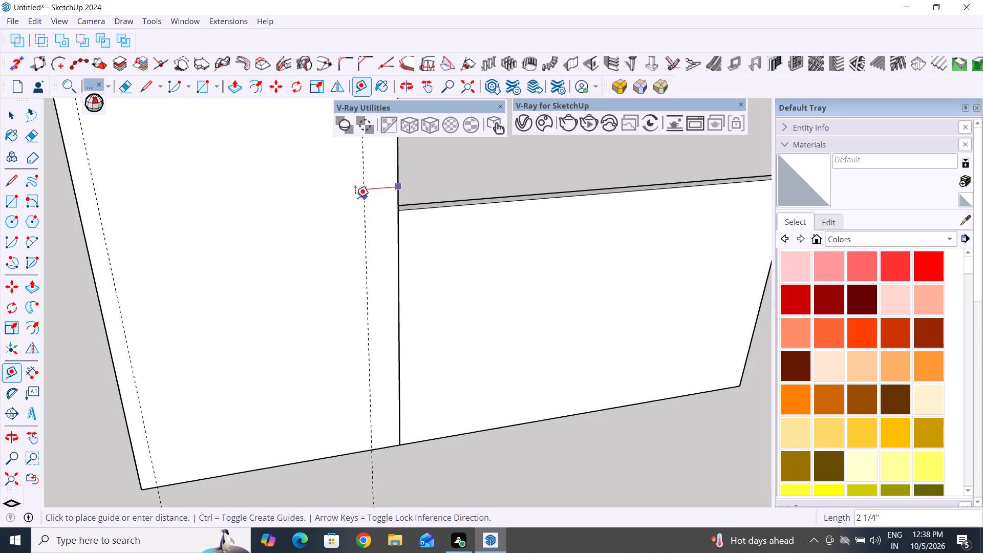
pyautogui.press('1')
pyautogui.hotkey('shift', '"')
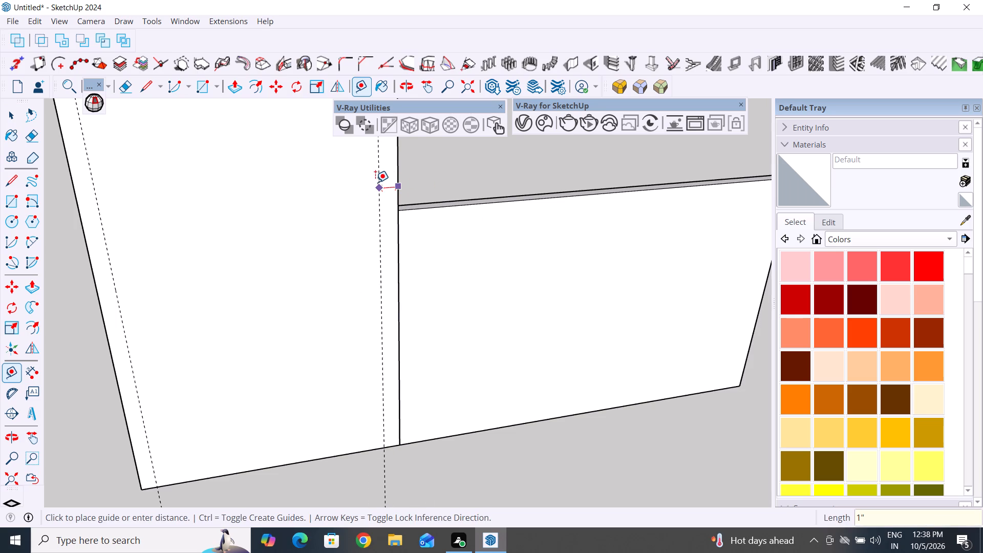
pyautogui.press('Return')
pyautogui.scroll(-10, 283, 305)
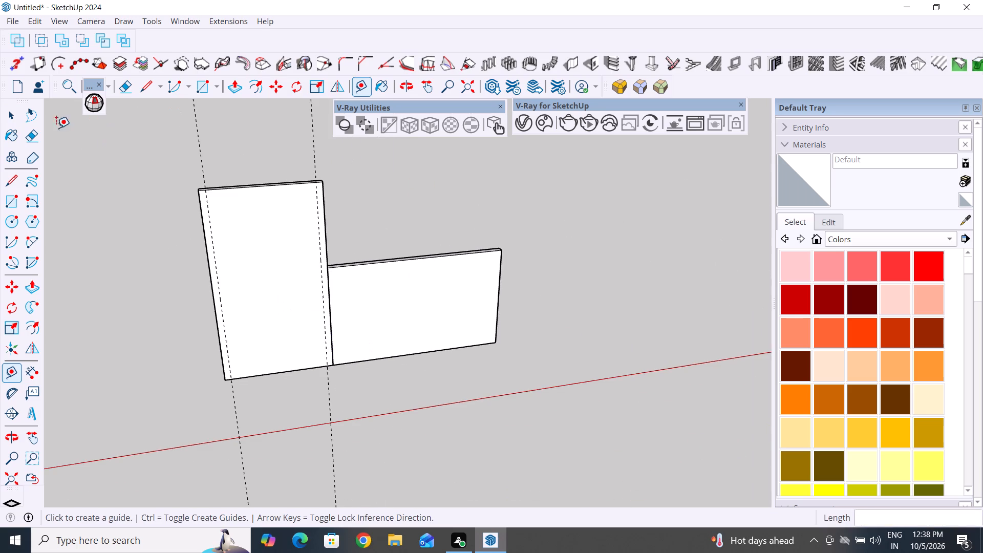
pyautogui.click(14, 120)
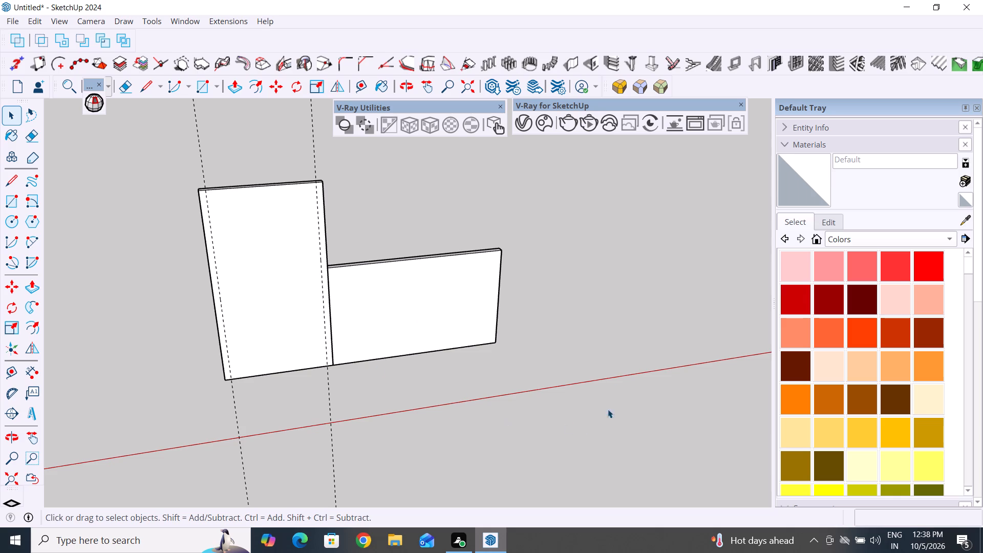
# Place a vertical guide 1" inside the low part's outer vertical edge.
pyautogui.click(12, 373)
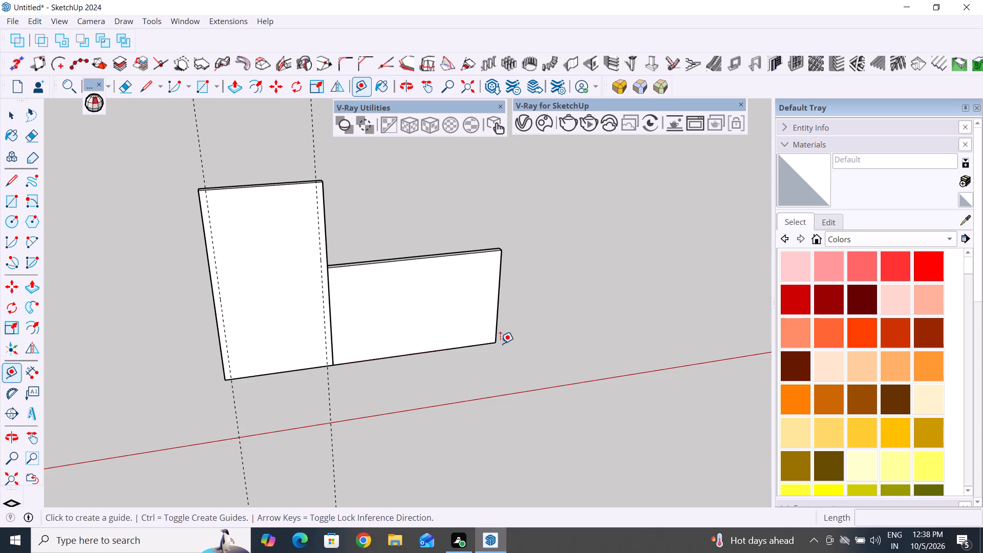
pyautogui.click(498, 292)
pyautogui.scroll(2, 487, 304)
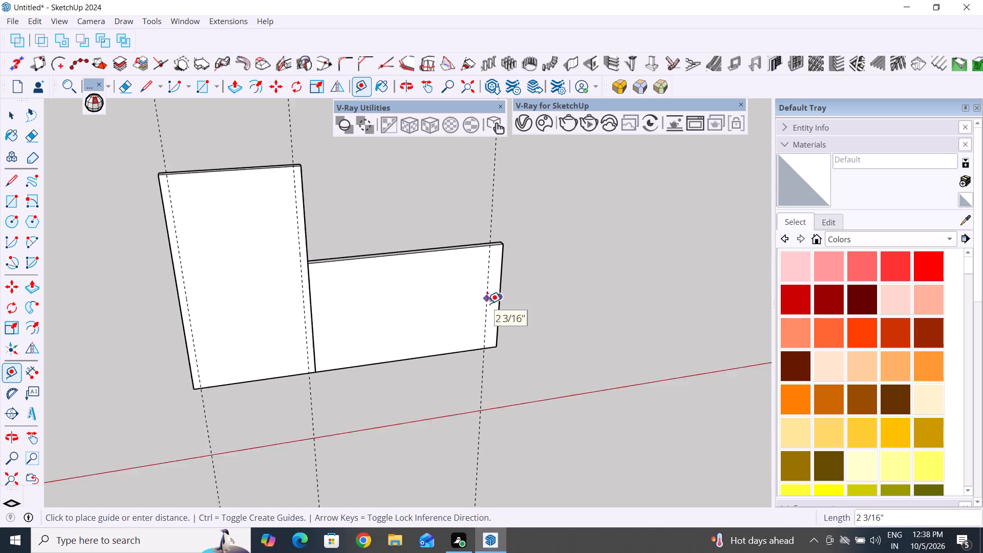
pyautogui.scroll(2, 487, 304)
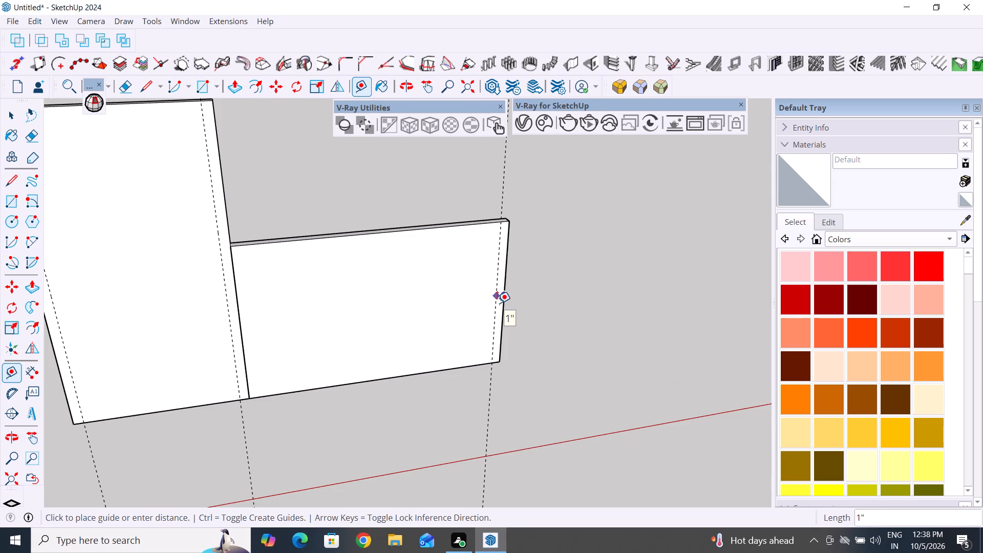
pyautogui.press('1')
pyautogui.hotkey('shift', '"')
pyautogui.press('Return')
pyautogui.click(13, 119)
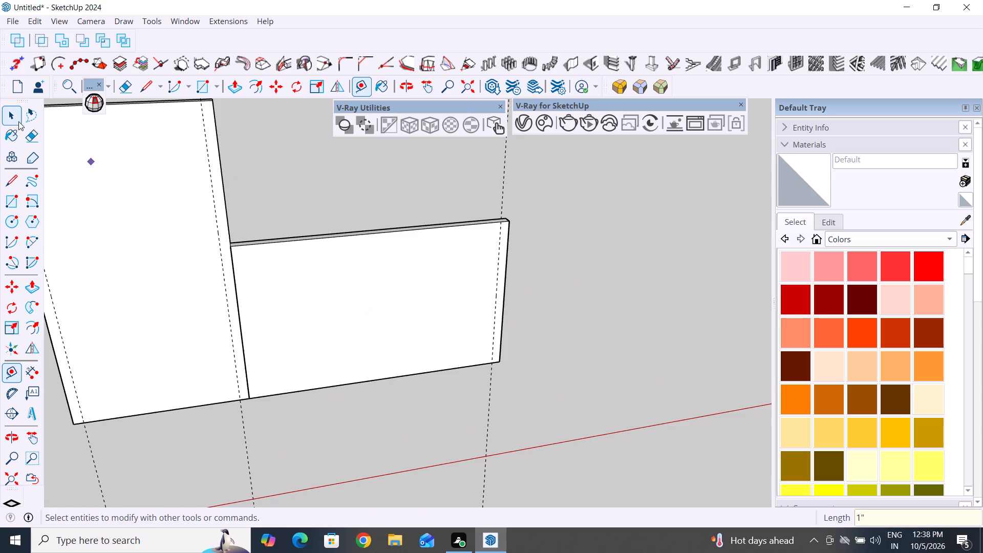
pyautogui.click(261, 144)
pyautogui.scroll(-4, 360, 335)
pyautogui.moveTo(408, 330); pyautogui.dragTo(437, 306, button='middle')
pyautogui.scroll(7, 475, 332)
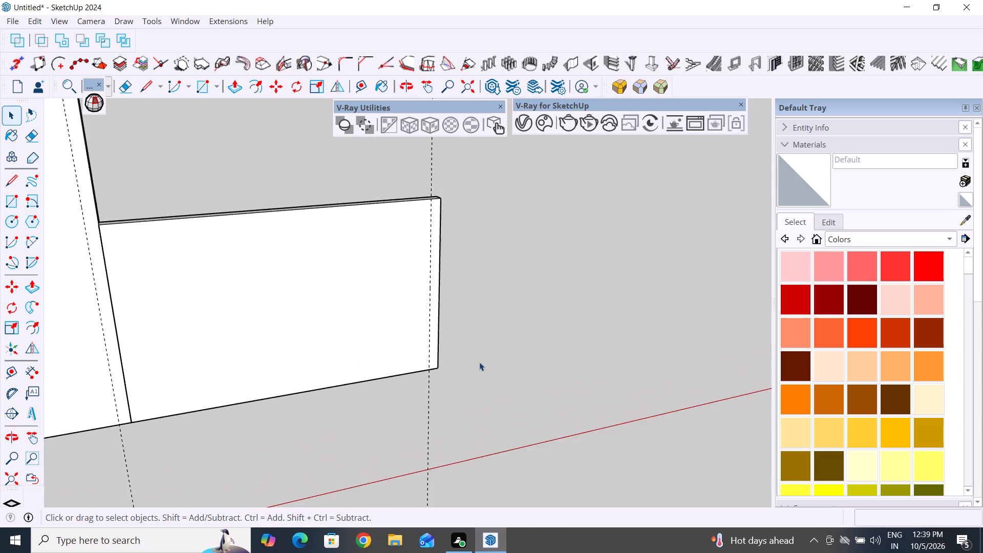
# Draw a 1' 6" vertical line along the guide inside the low part's outer edge, from bottom edge to top edge.
pyautogui.moveTo(466, 387); pyautogui.dragTo(384, 305, button='middle')
pyautogui.click(143, 90)
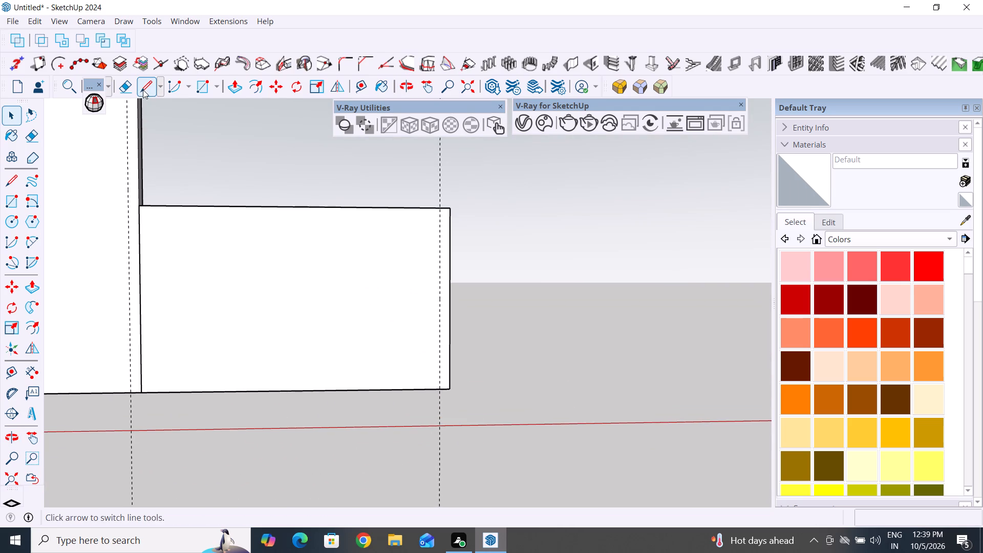
pyautogui.click(440, 388)
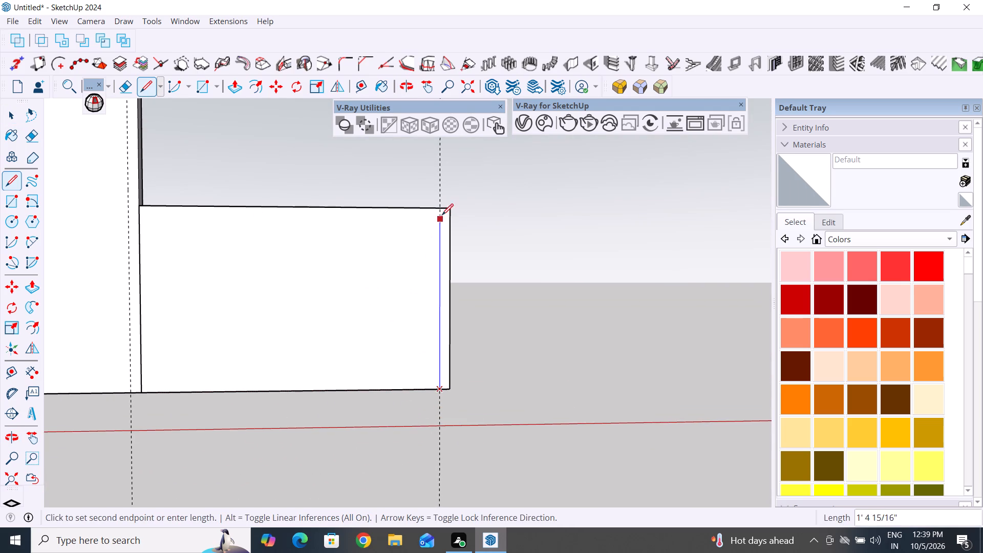
pyautogui.click(442, 205)
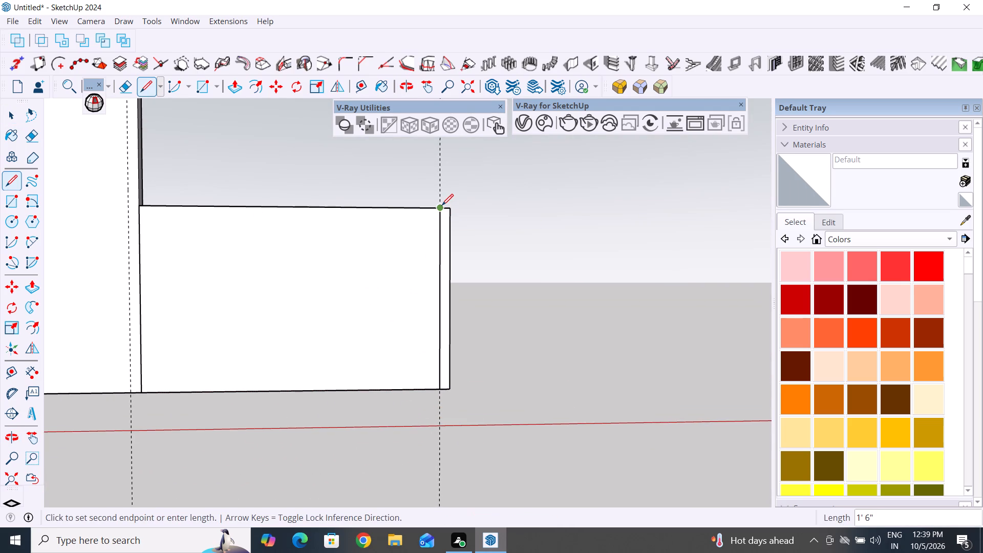
pyautogui.click(16, 118)
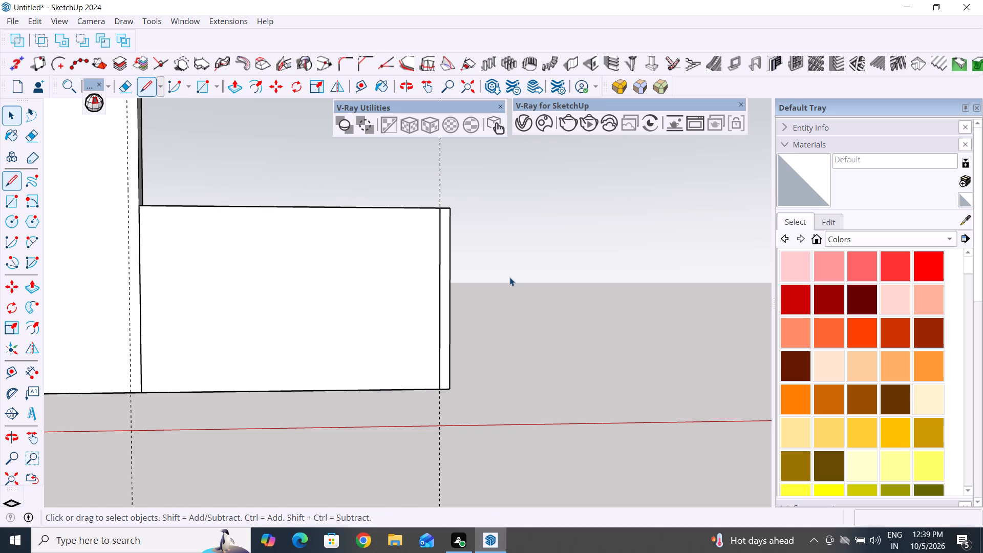
pyautogui.click(443, 276)
pyautogui.scroll(-5, 548, 489)
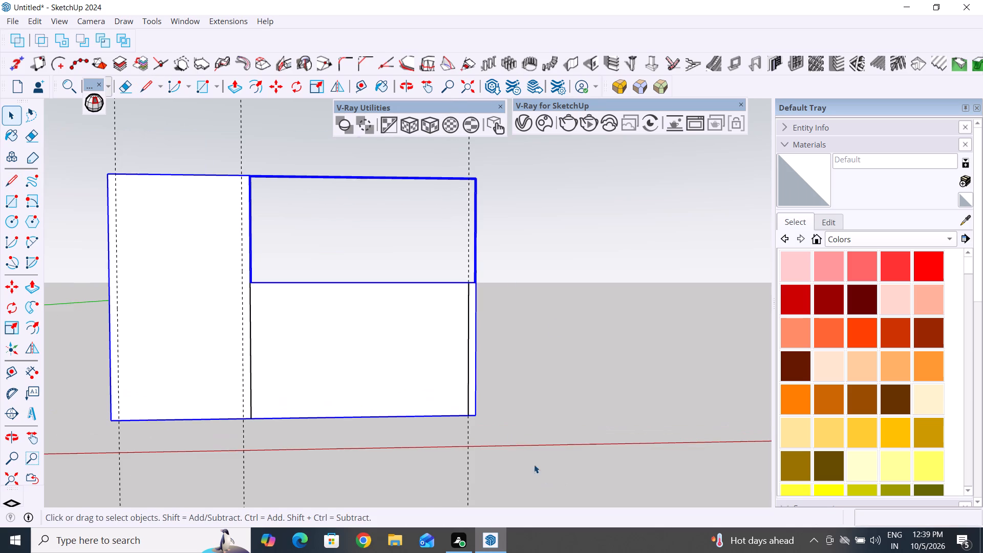
# Draw a 2' 8" vertical line along the guide beside the dividing line, from the panel's bottom edge to the tall part's top edge.
pyautogui.moveTo(482, 475); pyautogui.dragTo(514, 552, button='middle')
pyautogui.scroll(-4, 384, 398)
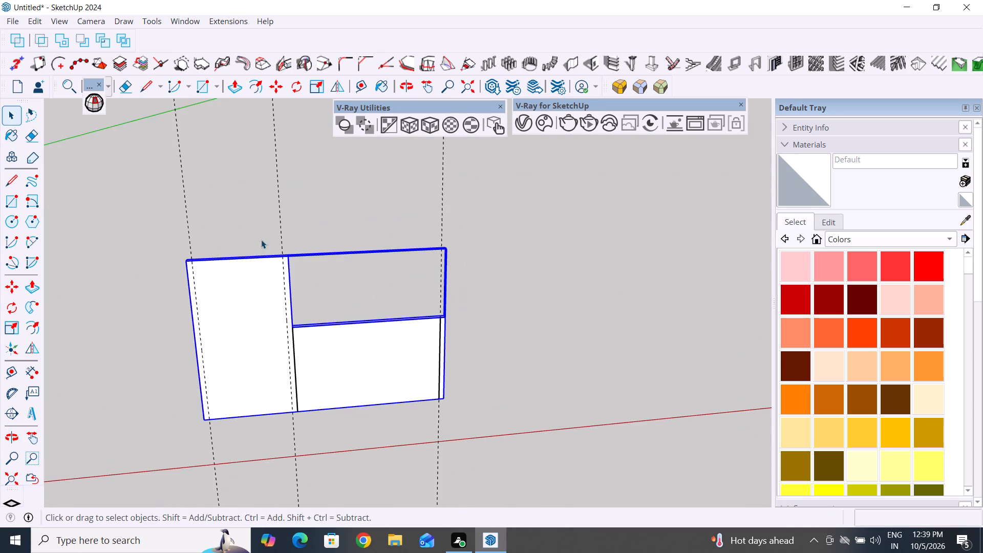
pyautogui.click(9, 183)
pyautogui.scroll(5, 269, 409)
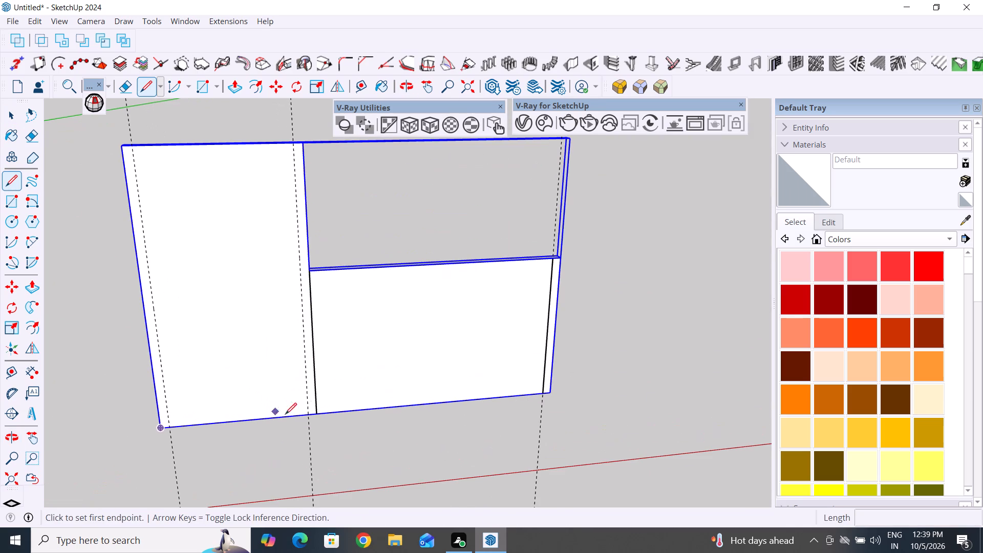
pyautogui.click(307, 418)
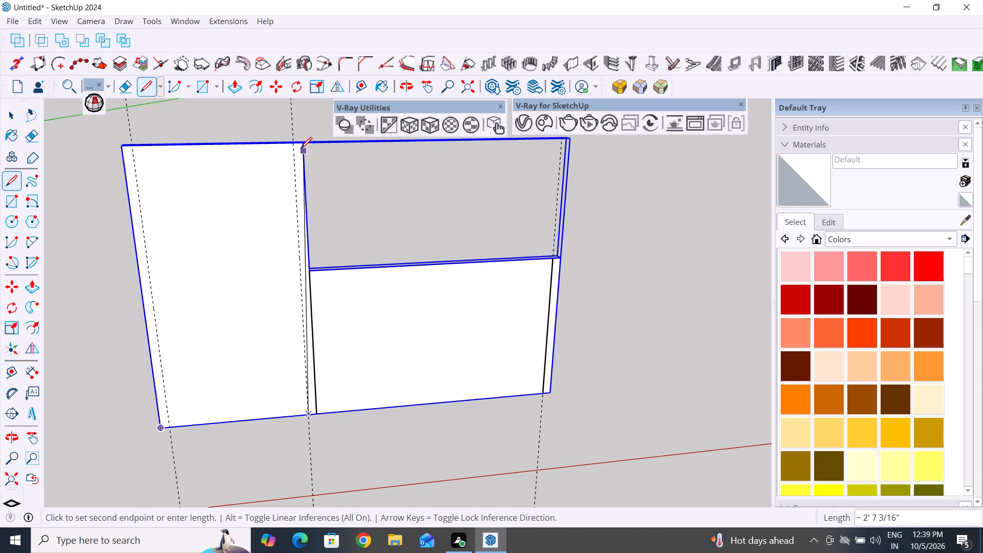
pyautogui.click(293, 144)
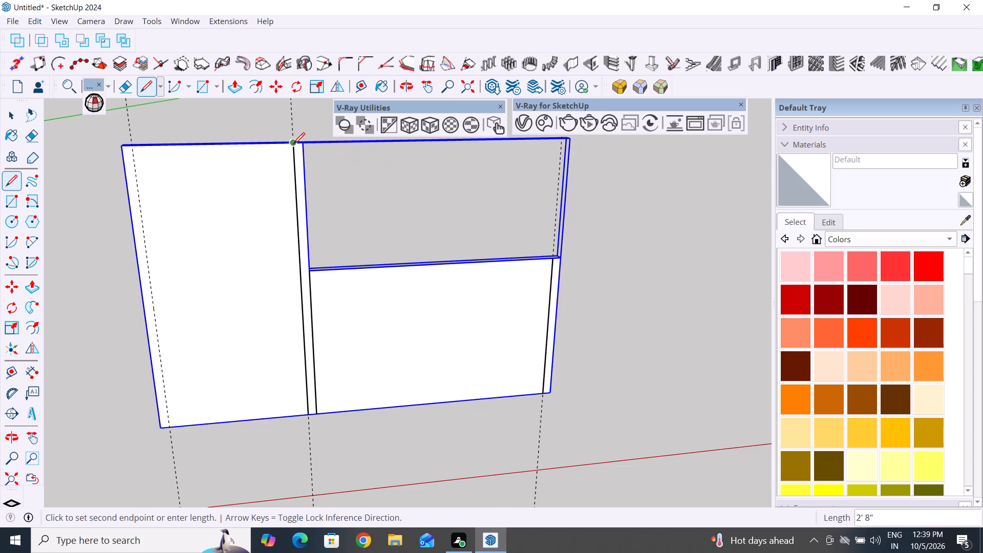
pyautogui.press('space')
# Draw a full-height vertical line along the guide inside the tall part's outer edge.
pyautogui.click(16, 176)
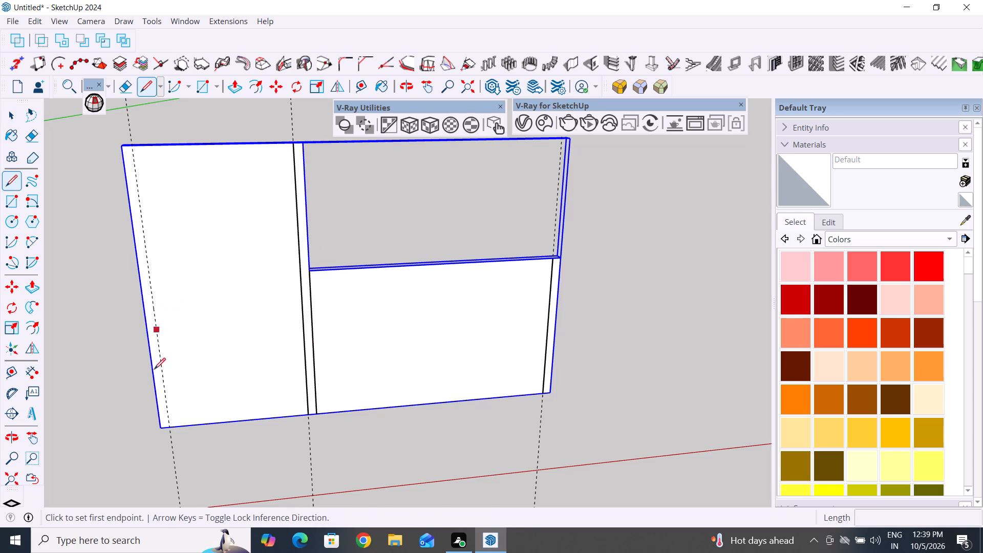
pyautogui.click(170, 429)
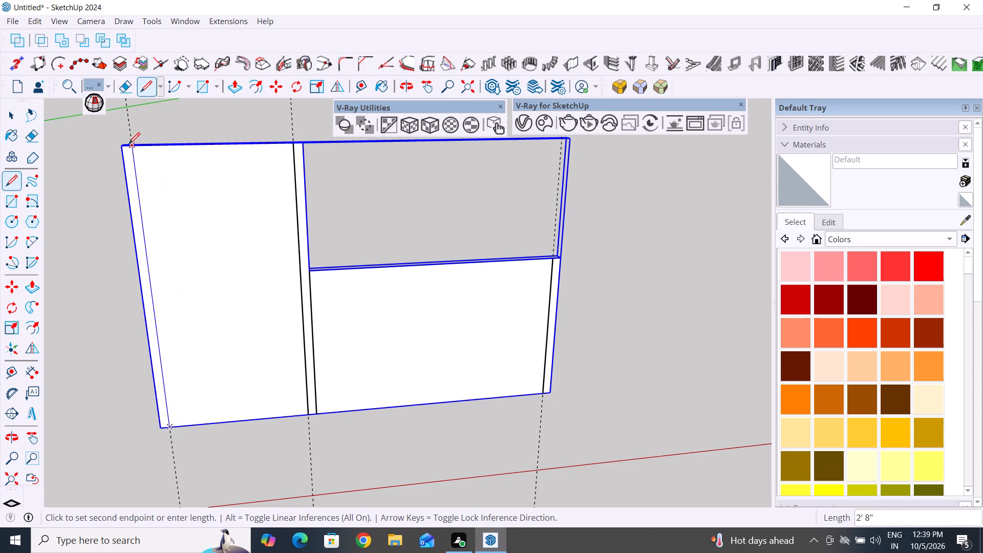
pyautogui.click(129, 143)
pyautogui.click(18, 121)
pyautogui.click(183, 121)
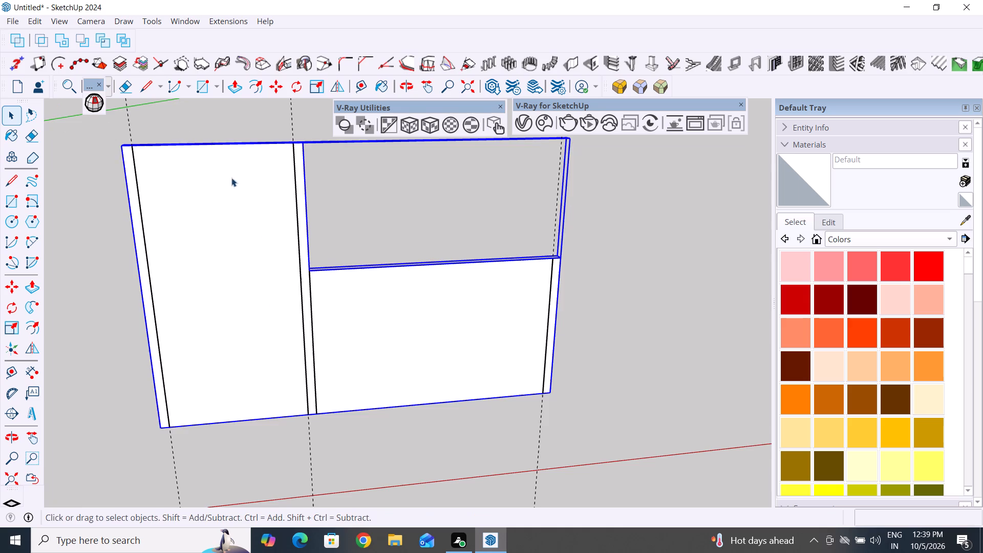
# Place a horizontal guide 1" below the tall part's top edge.
pyautogui.scroll(-5, 270, 295)
pyautogui.moveTo(314, 329); pyautogui.dragTo(474, 263, button='middle')
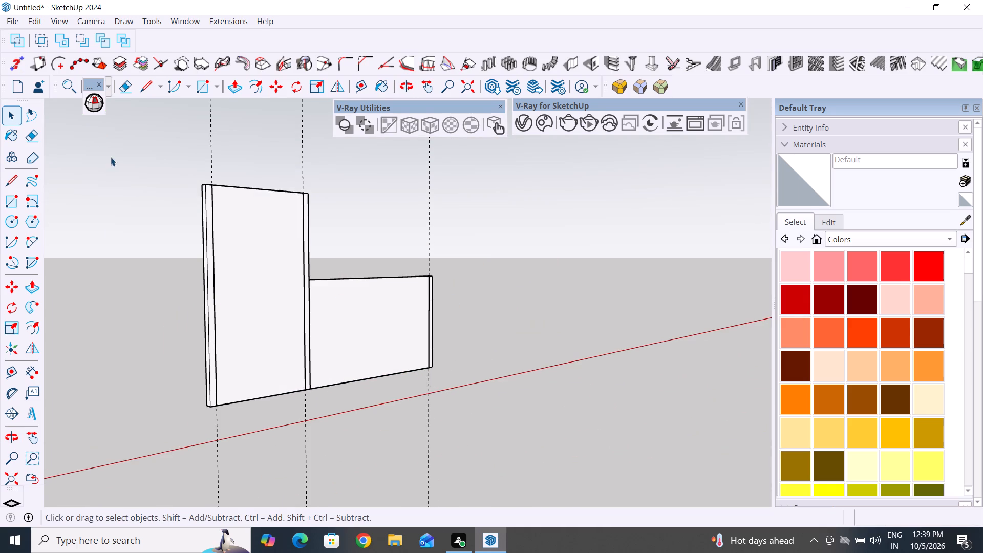
pyautogui.moveTo(290, 262); pyautogui.dragTo(236, 278, button='middle')
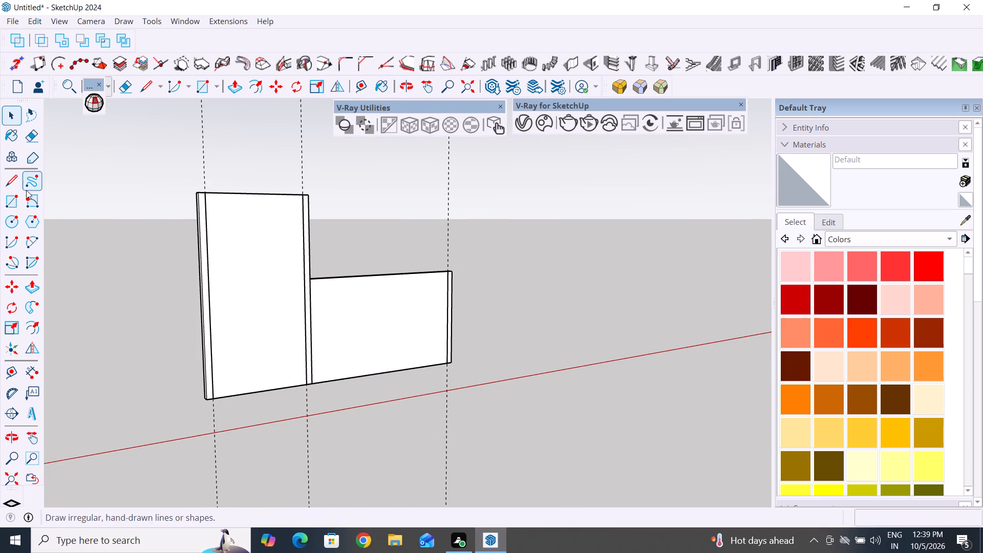
pyautogui.click(16, 182)
pyautogui.click(14, 112)
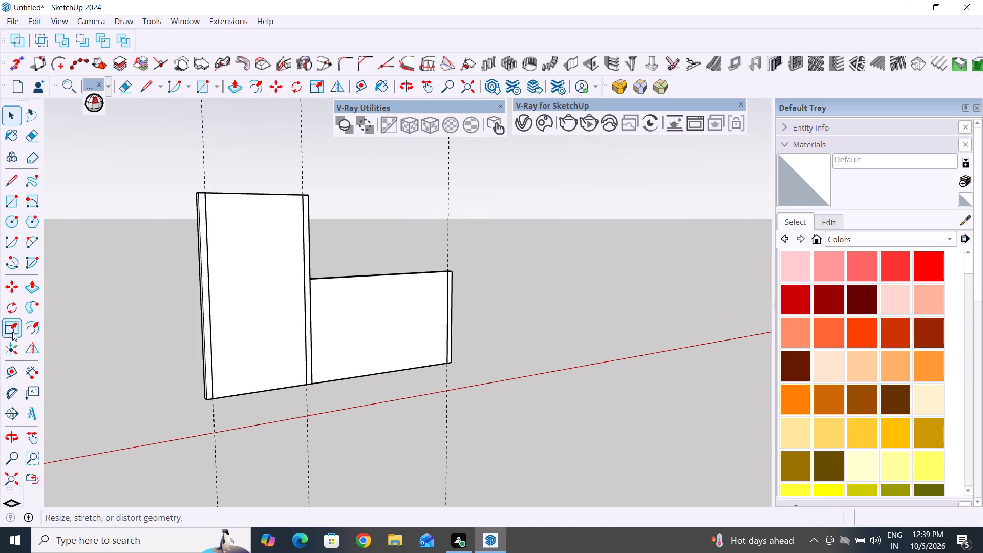
pyautogui.click(13, 378)
pyautogui.click(261, 194)
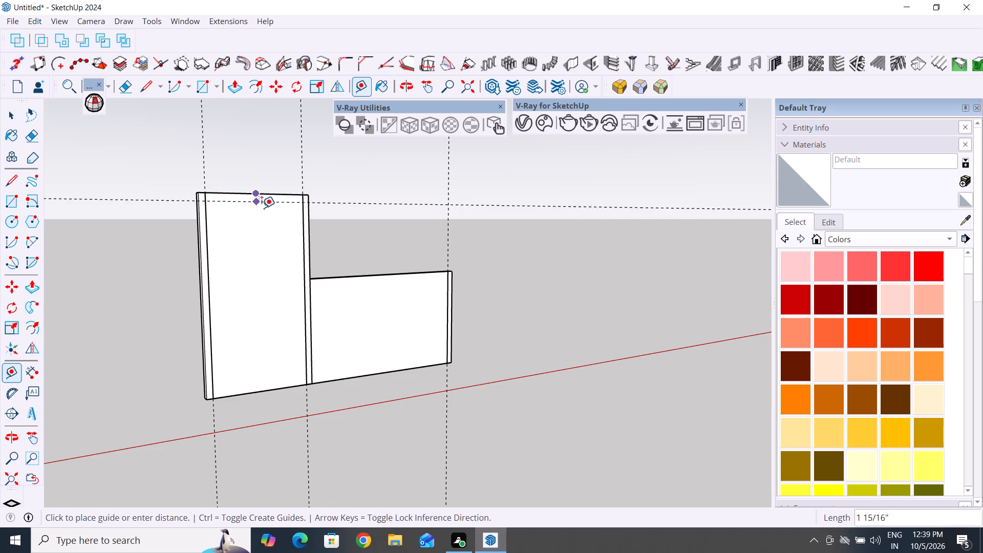
pyautogui.write('1"')
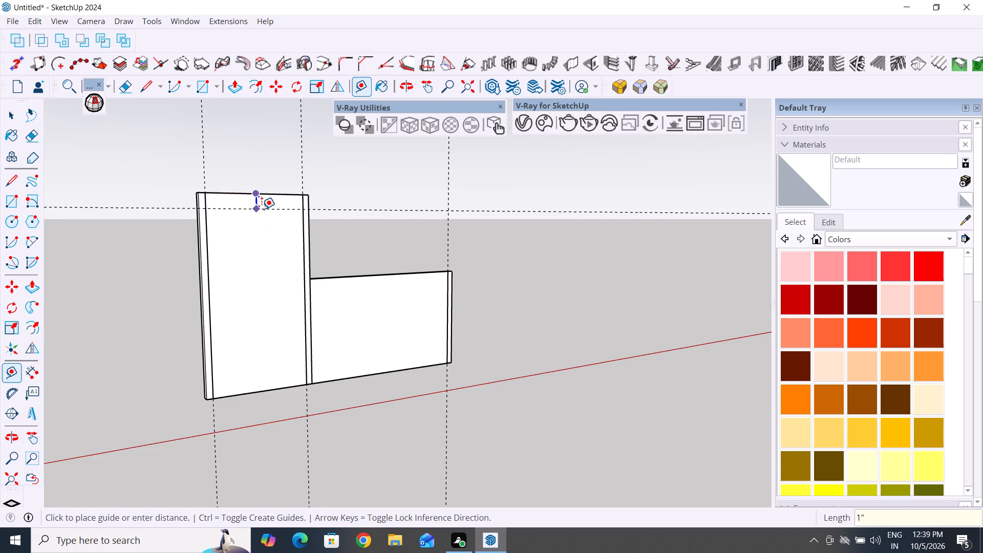
pyautogui.press('Return')
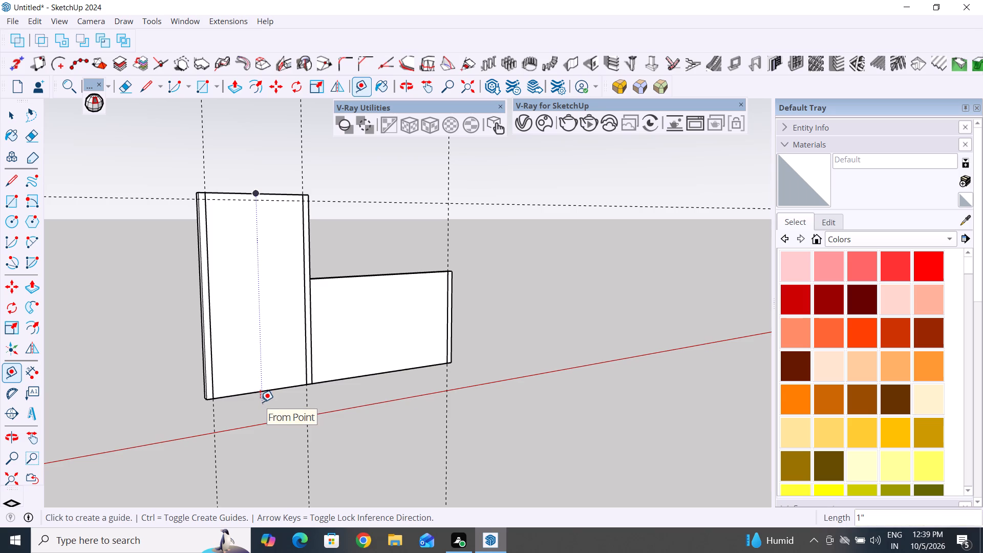
# Place a horizontal guide 2" above the panel's bottom edge.
pyautogui.click(262, 391)
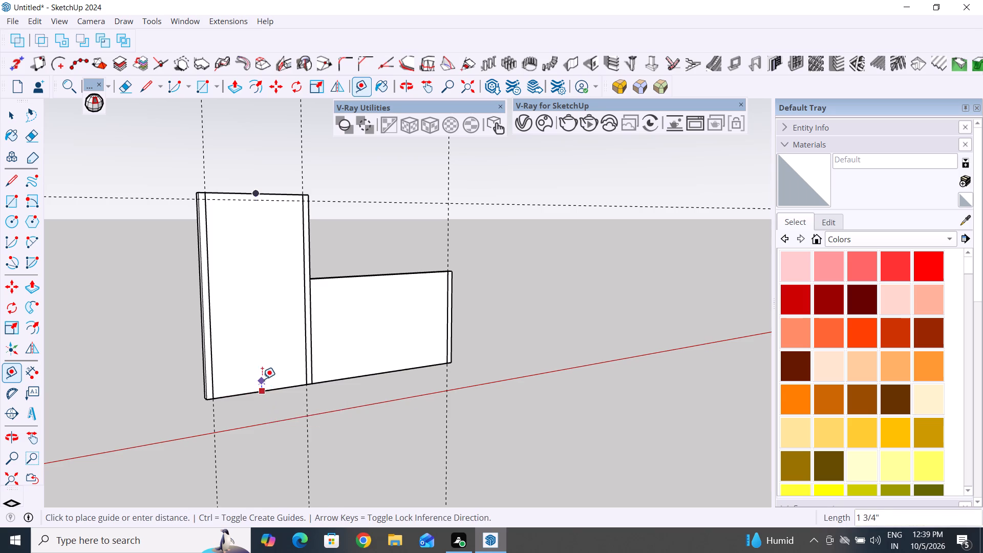
pyautogui.press('Escape')
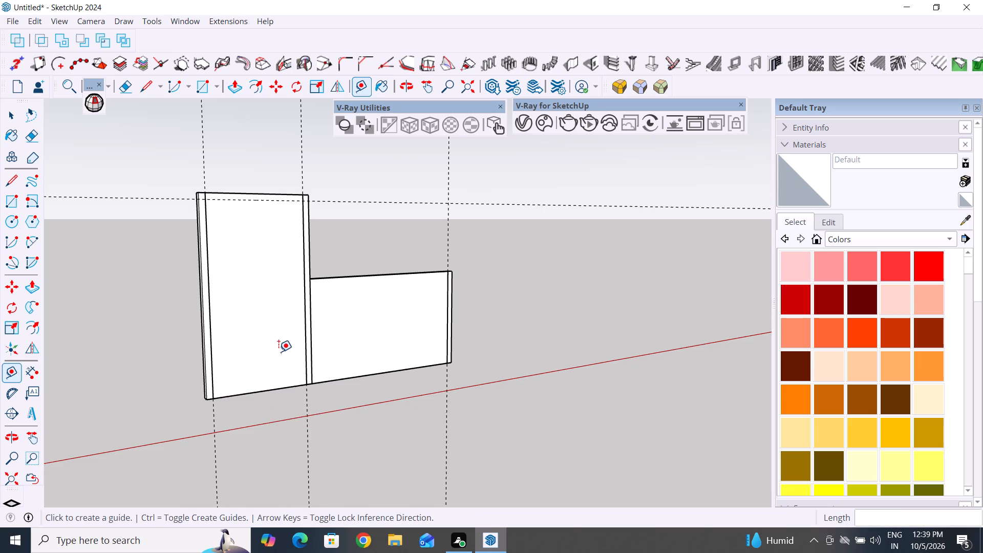
pyautogui.click(283, 385)
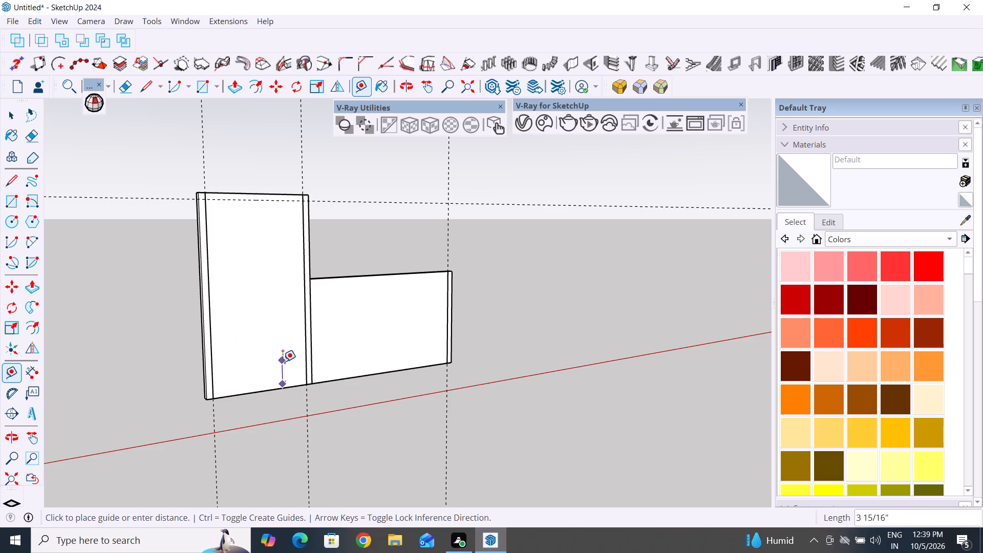
pyautogui.press('Escape')
pyautogui.click(288, 389)
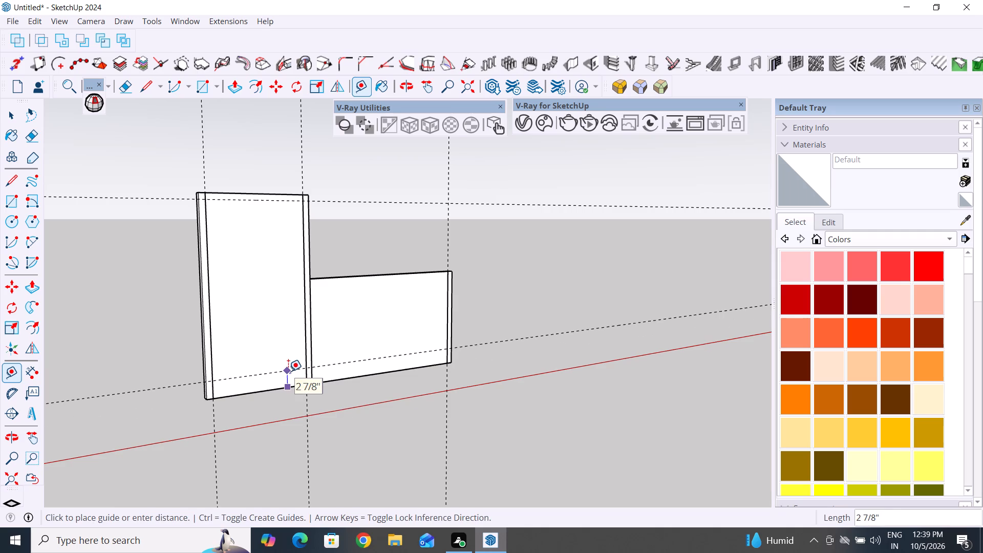
pyautogui.write('2"')
pyautogui.press('Return')
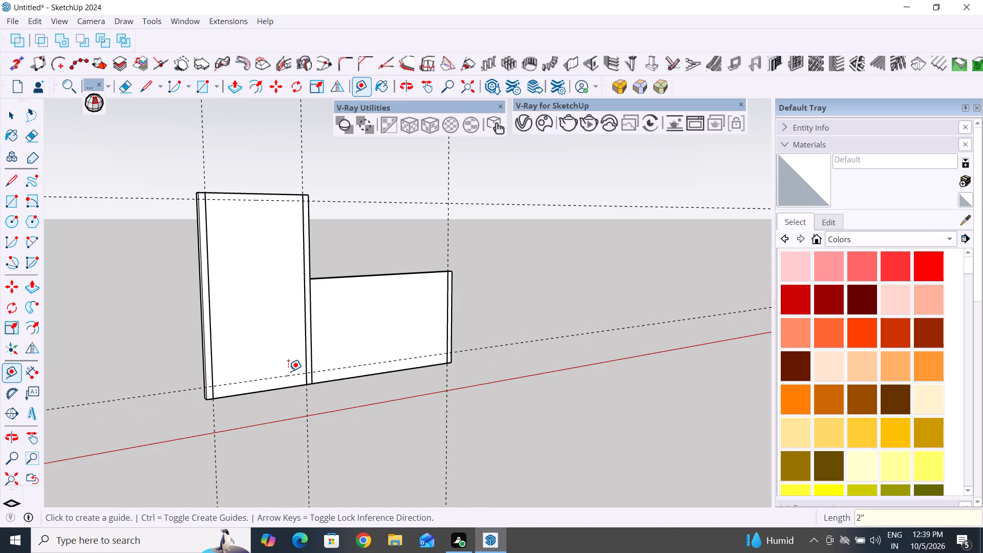
pyautogui.click(11, 108)
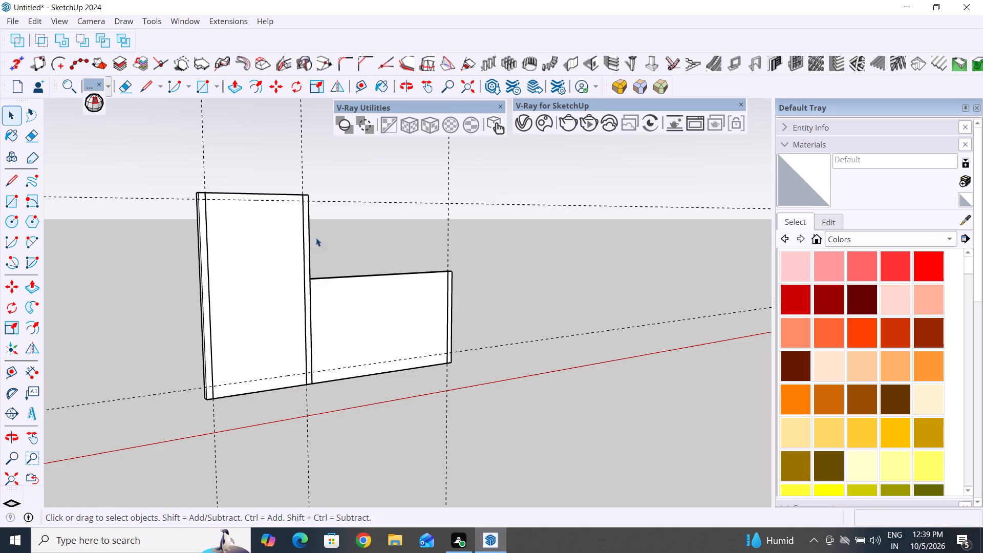
# Draw a line along the bottom guide from the tall part's outer inset line, through the divider, to the low part's outer inset line.
pyautogui.scroll(2, 359, 242)
pyautogui.moveTo(354, 274); pyautogui.dragTo(256, 318, button='middle')
pyautogui.scroll(2, 335, 422)
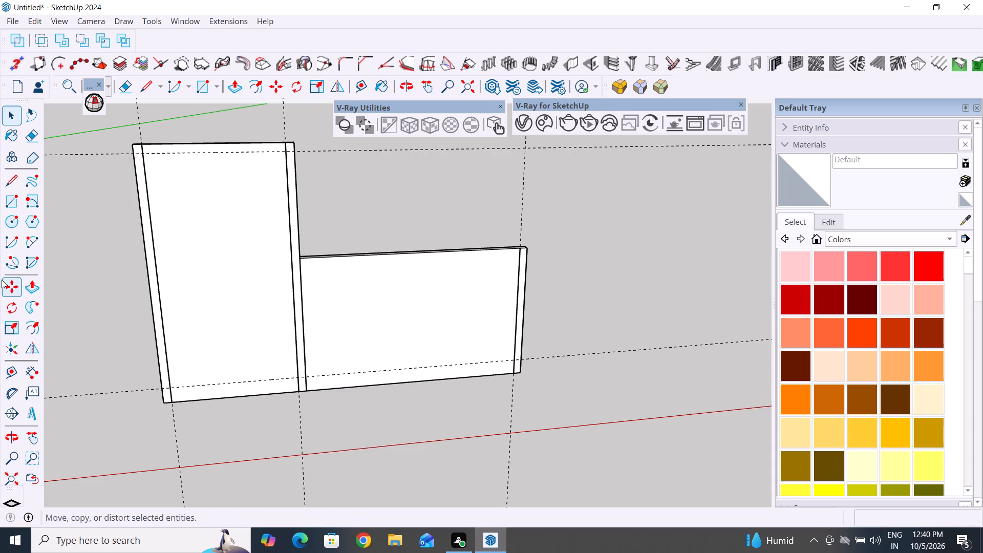
pyautogui.click(16, 179)
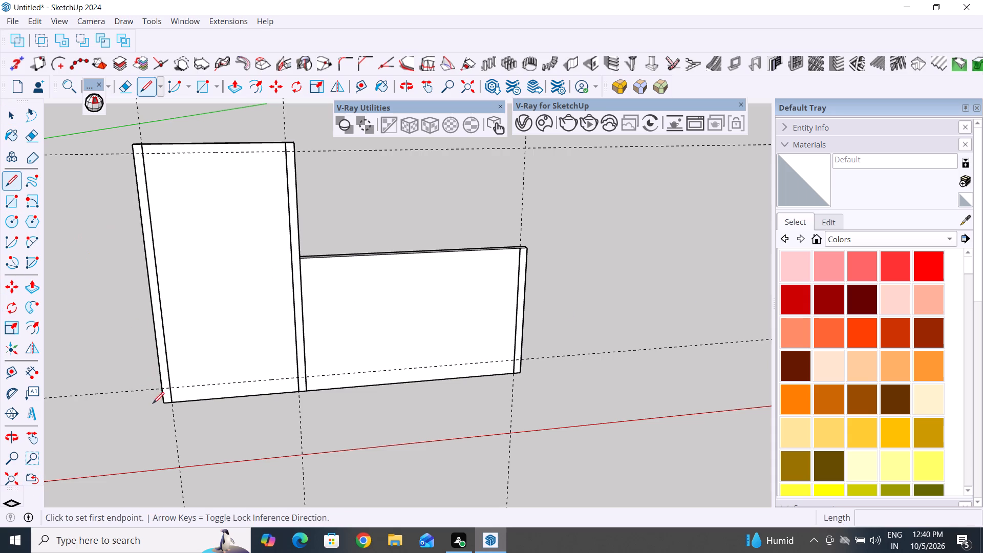
pyautogui.click(172, 390)
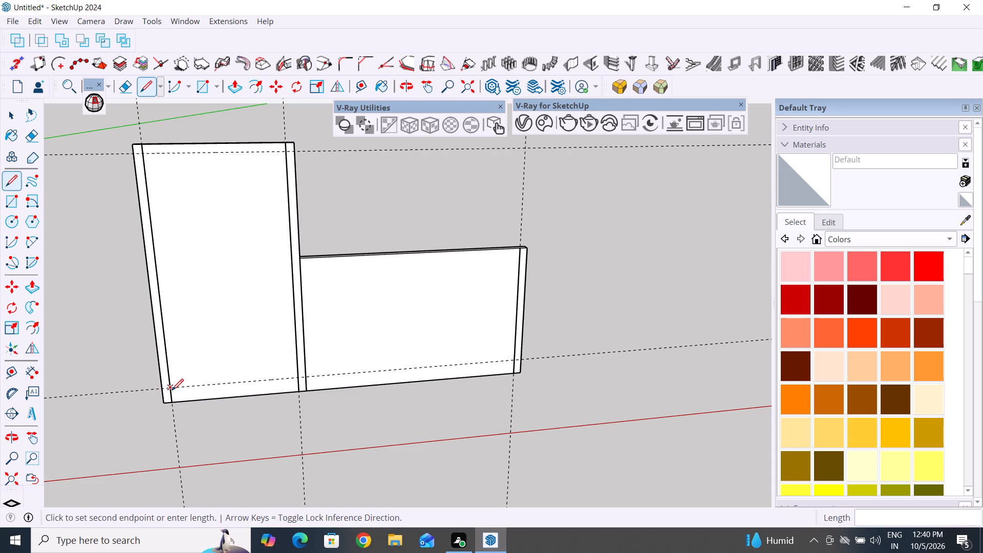
pyautogui.click(299, 380)
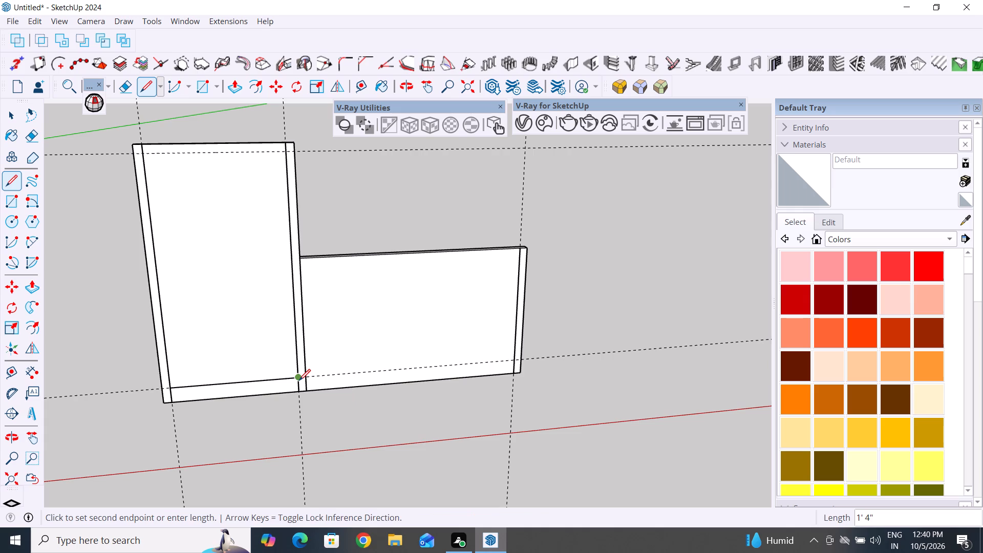
pyautogui.click(510, 364)
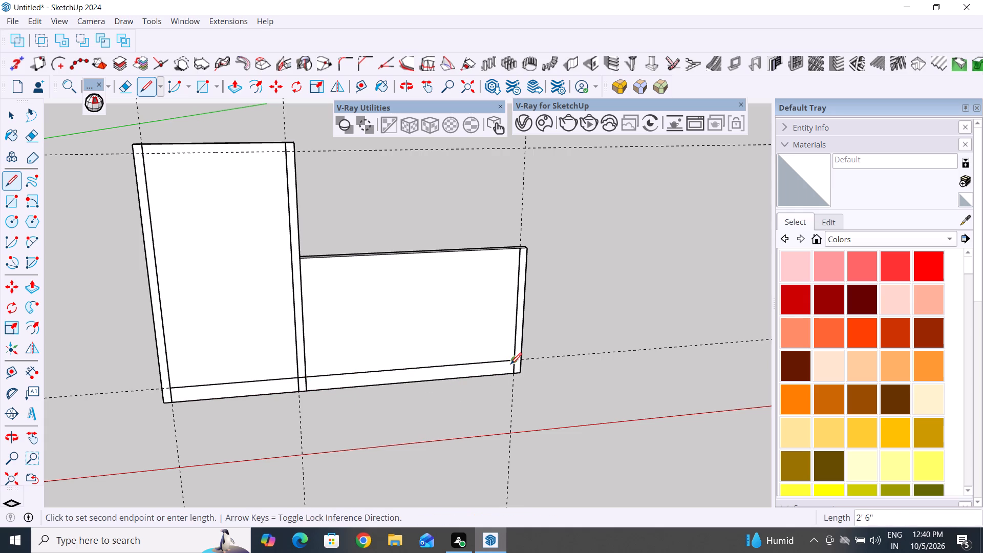
pyautogui.press('Escape')
# Draw a horizontal line along the top guide between the tall part's two inset vertical lines.
pyautogui.click(141, 156)
pyautogui.click(286, 152)
pyautogui.press('Escape')
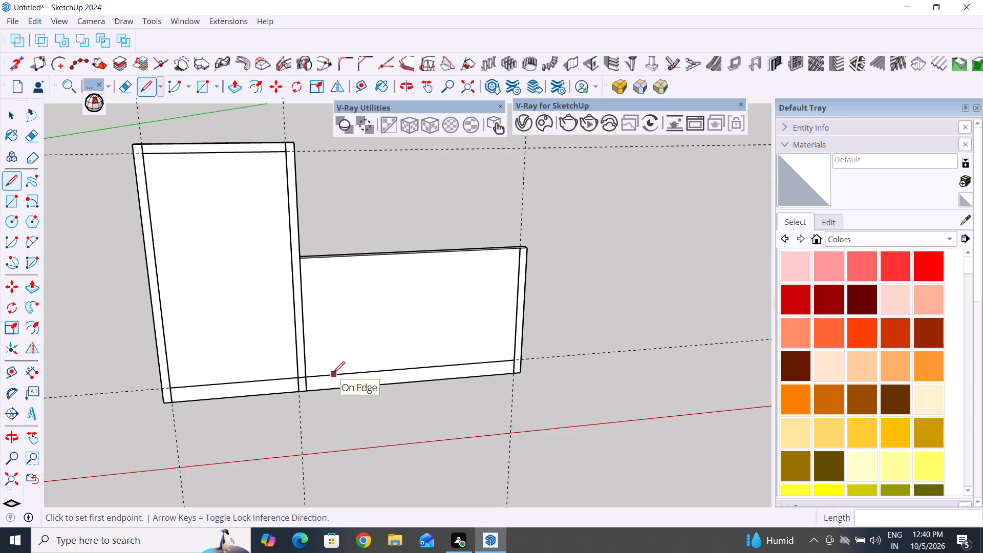
pyautogui.click(10, 112)
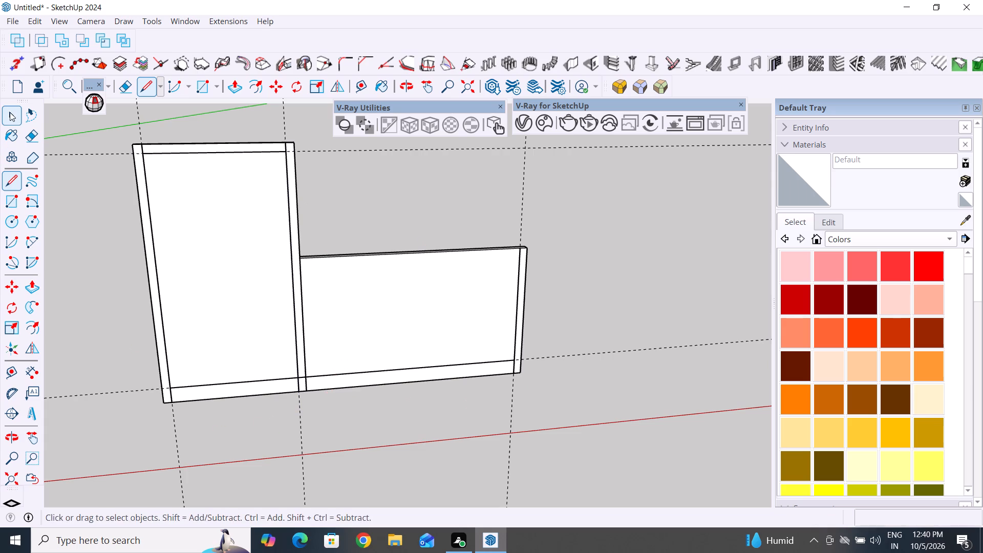
# Erase the two short divider segments that cross the 2" strip along the panel's bottom edge.
pyautogui.click(126, 93)
pyautogui.scroll(3, 282, 406)
pyautogui.moveTo(286, 403); pyautogui.dragTo(453, 372, button='middle')
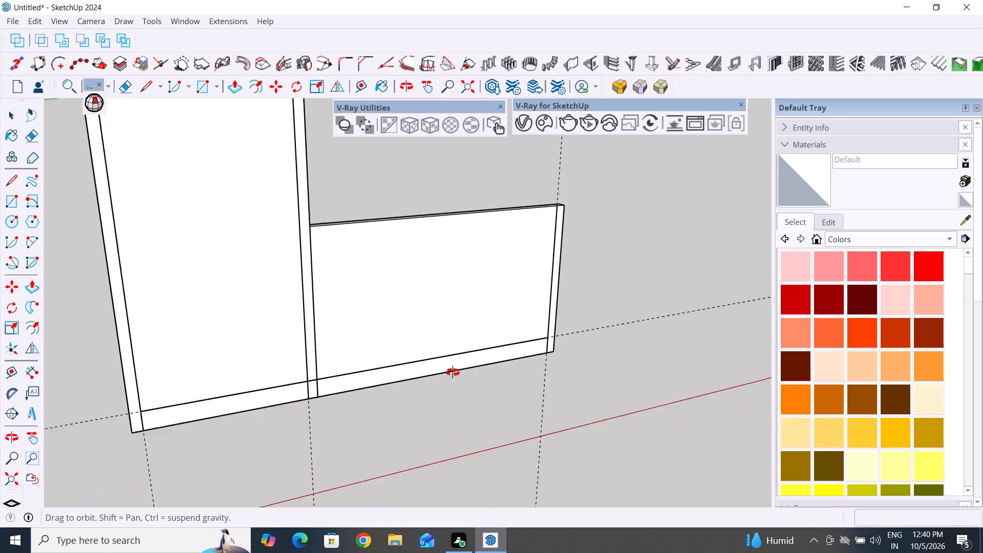
pyautogui.moveTo(453, 372); pyautogui.dragTo(493, 343, button='middle')
pyautogui.scroll(5, 370, 390)
pyautogui.moveTo(312, 402); pyautogui.dragTo(356, 390)
pyautogui.scroll(-5, 279, 413)
pyautogui.moveTo(518, 415); pyautogui.dragTo(375, 434, button='middle')
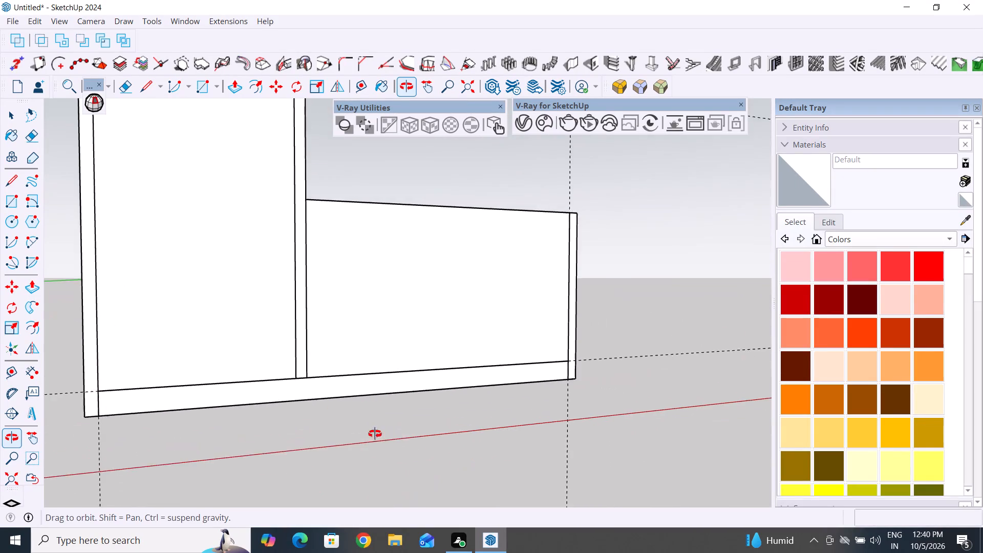
pyautogui.moveTo(375, 434); pyautogui.dragTo(378, 451, button='middle')
pyautogui.scroll(-5, 513, 455)
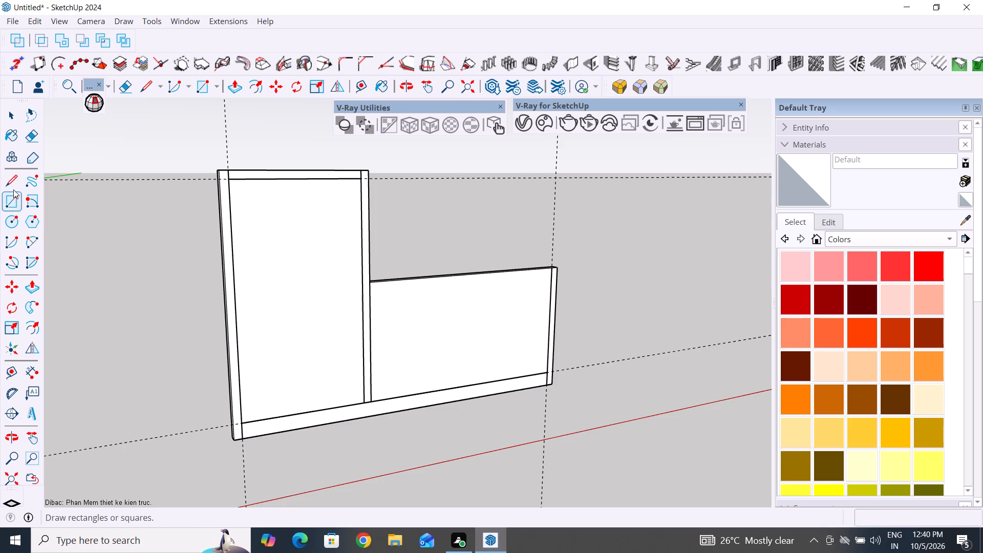
# Place a guide 1" below the top edge of the panel's low part.
pyautogui.click(8, 121)
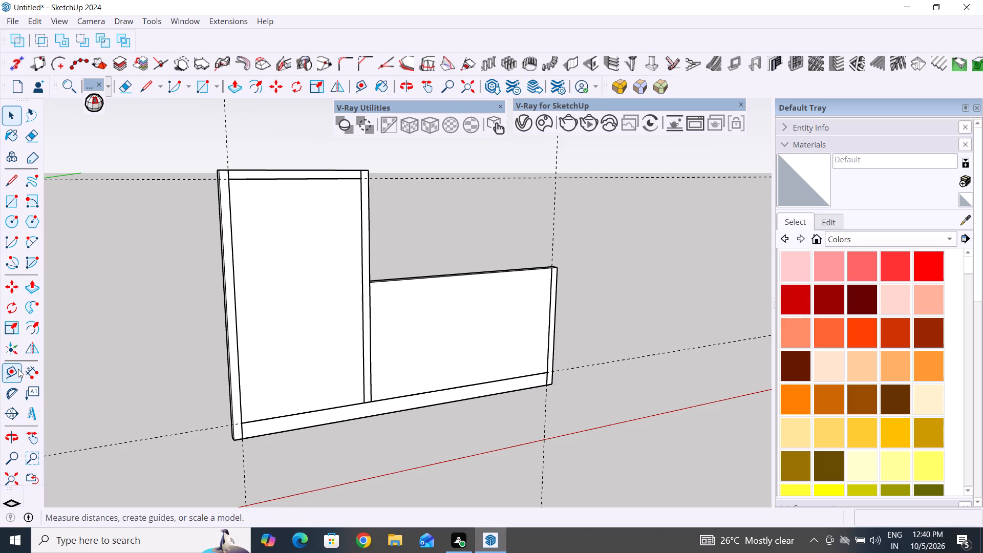
pyautogui.click(18, 369)
pyautogui.click(468, 272)
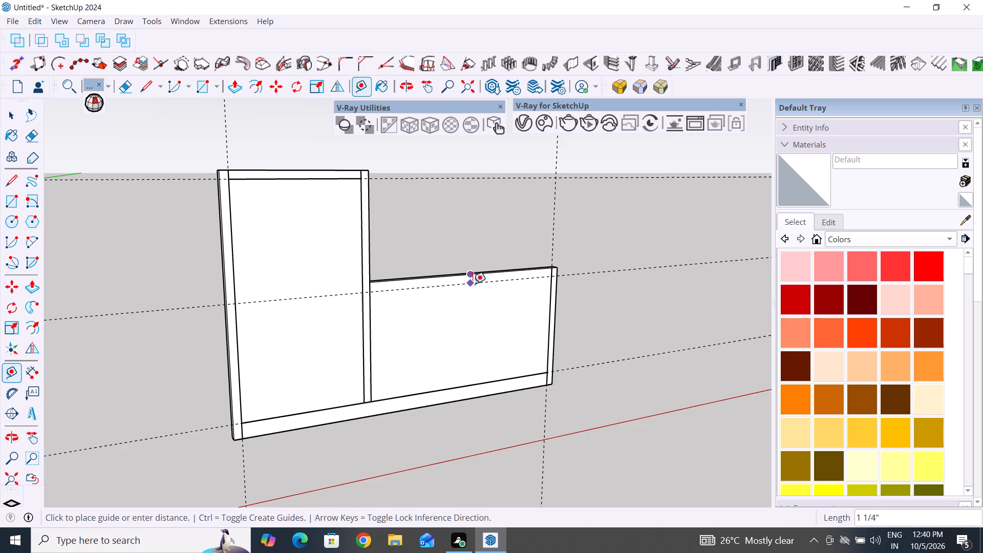
pyautogui.write('1"')
pyautogui.press('Return')
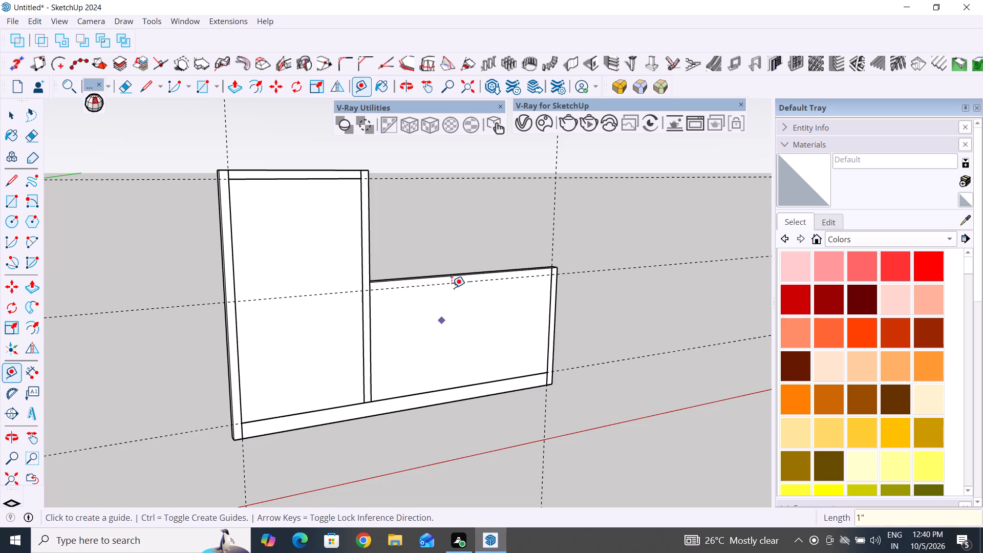
pyautogui.click(10, 111)
# Draw a line along the new guide from the divider to the low part's outer inset line.
pyautogui.click(9, 186)
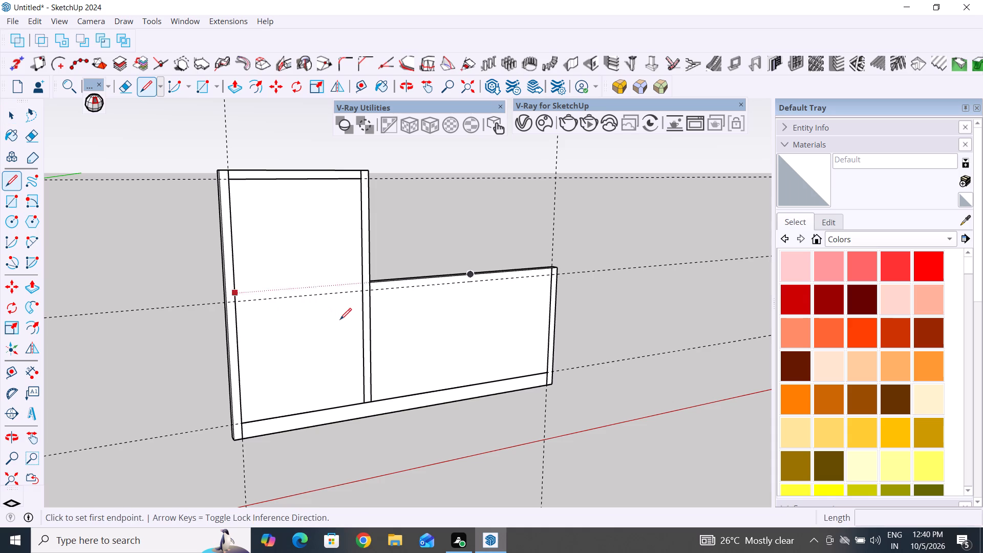
pyautogui.click(372, 290)
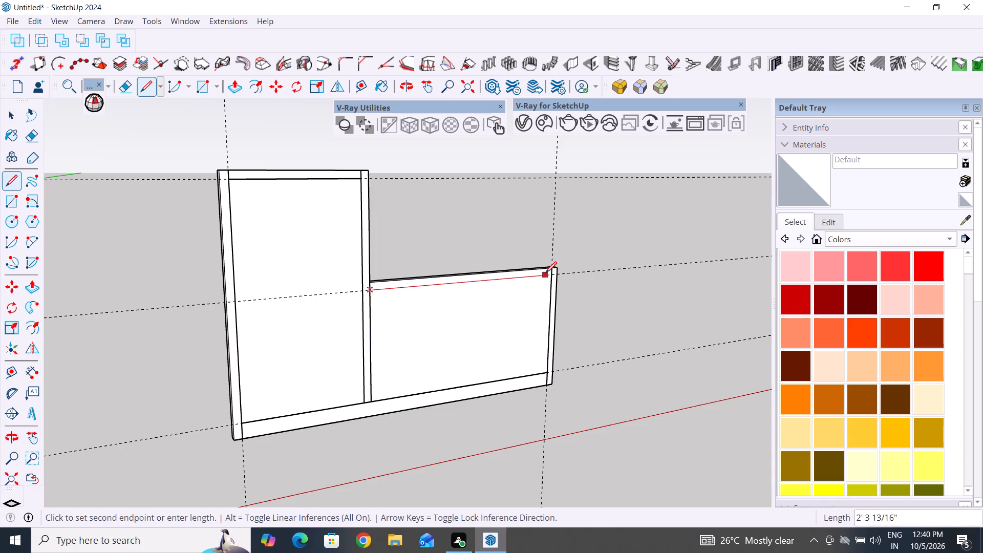
pyautogui.click(551, 278)
pyautogui.press('Escape')
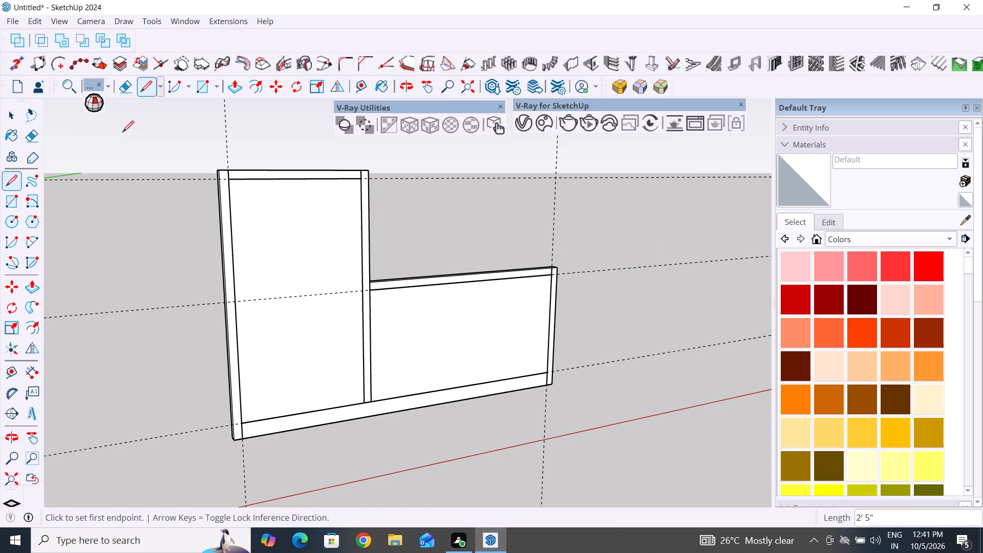
pyautogui.click(16, 115)
pyautogui.click(124, 139)
# Examine the L-shaped panel's frame and base lines from several angles.
pyautogui.scroll(-6, 177, 323)
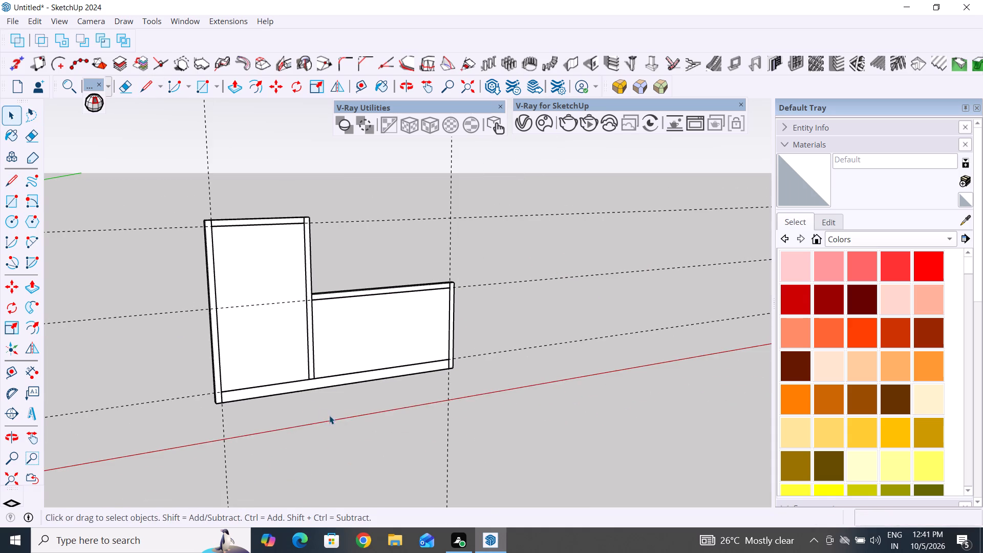
pyautogui.moveTo(329, 415); pyautogui.dragTo(331, 385, button='middle')
pyautogui.scroll(4, 457, 336)
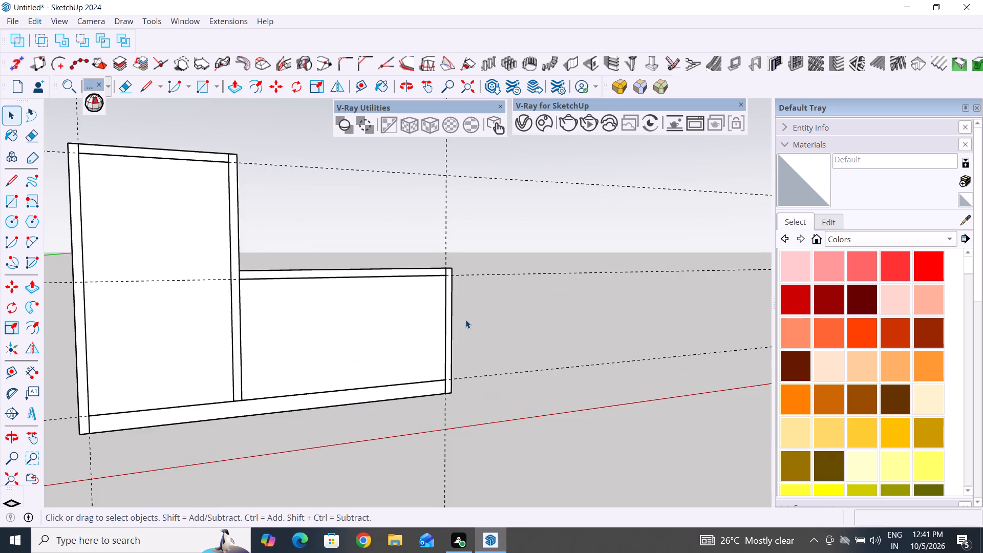
pyautogui.scroll(5, 461, 333)
pyautogui.scroll(-4, 452, 353)
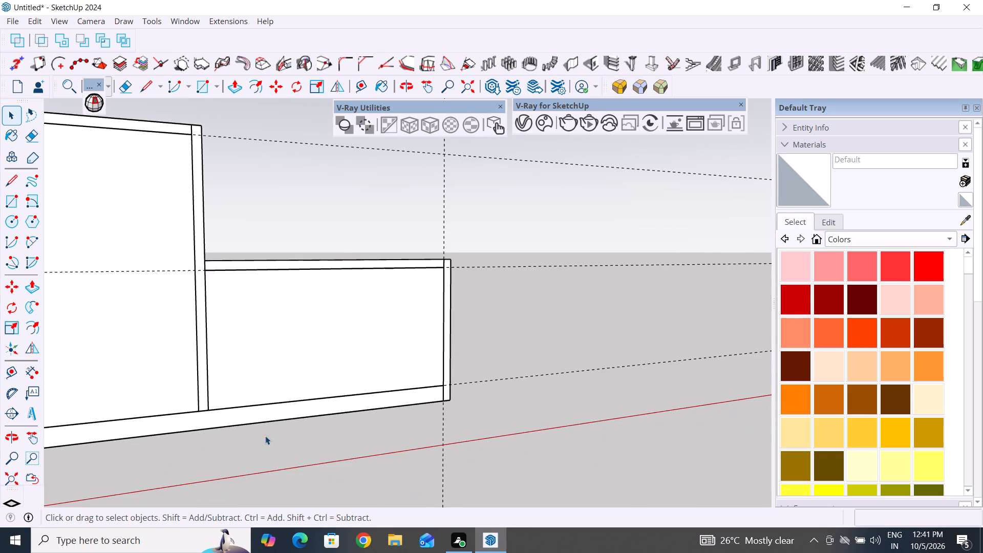
pyautogui.scroll(-4, 505, 345)
pyautogui.moveTo(505, 345); pyautogui.dragTo(424, 397, button='middle')
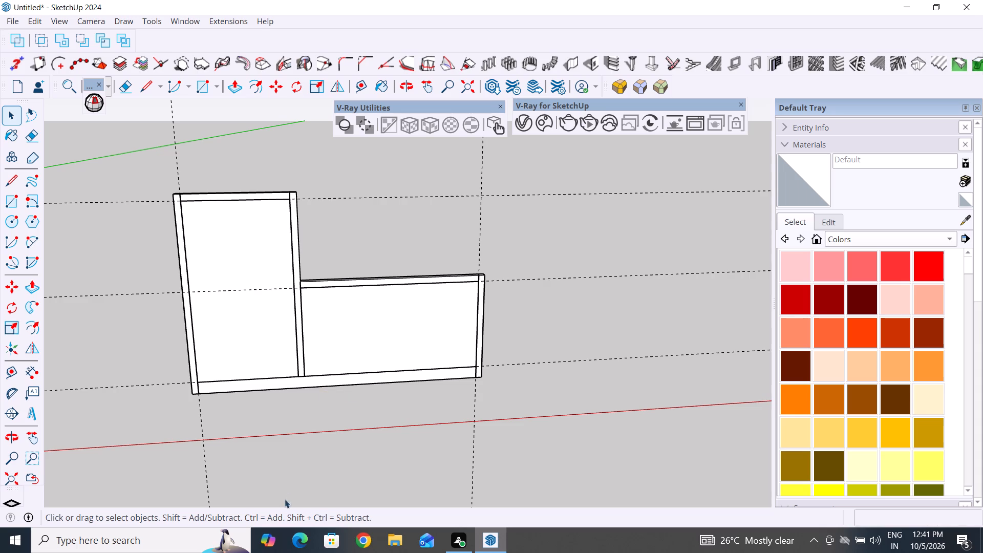
pyautogui.click(110, 155)
pyautogui.click(117, 127)
pyautogui.scroll(-3, 274, 314)
pyautogui.scroll(3, 445, 357)
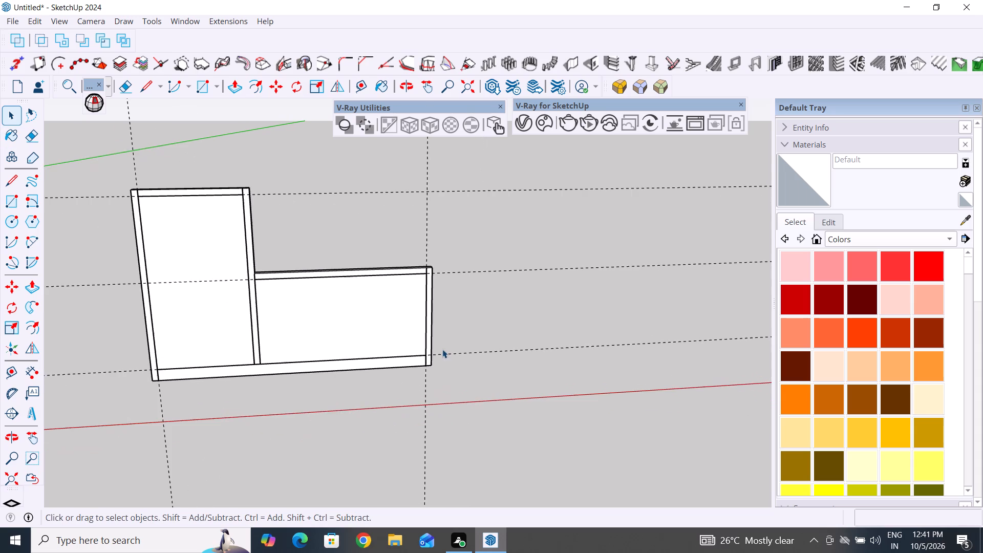
pyautogui.scroll(4, 412, 269)
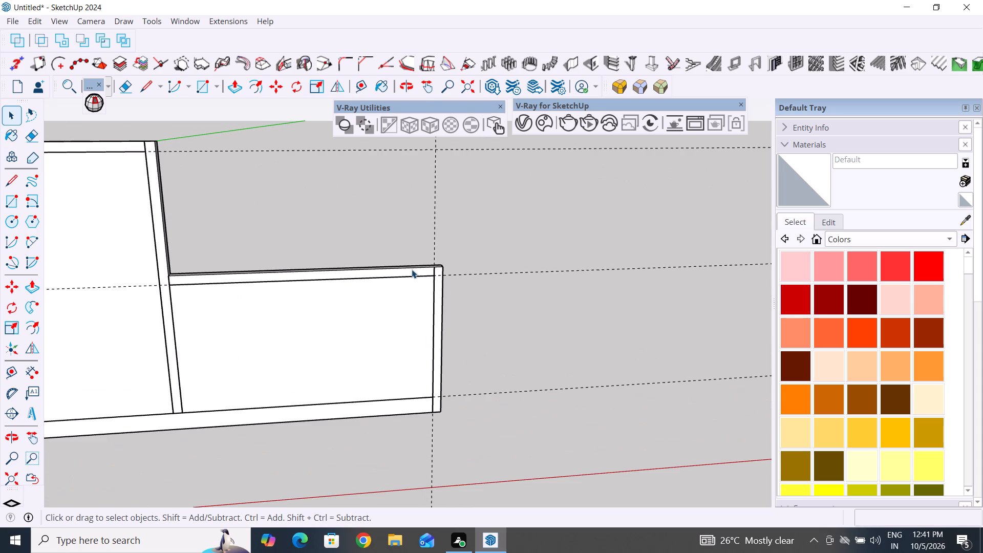
pyautogui.scroll(-2, 412, 269)
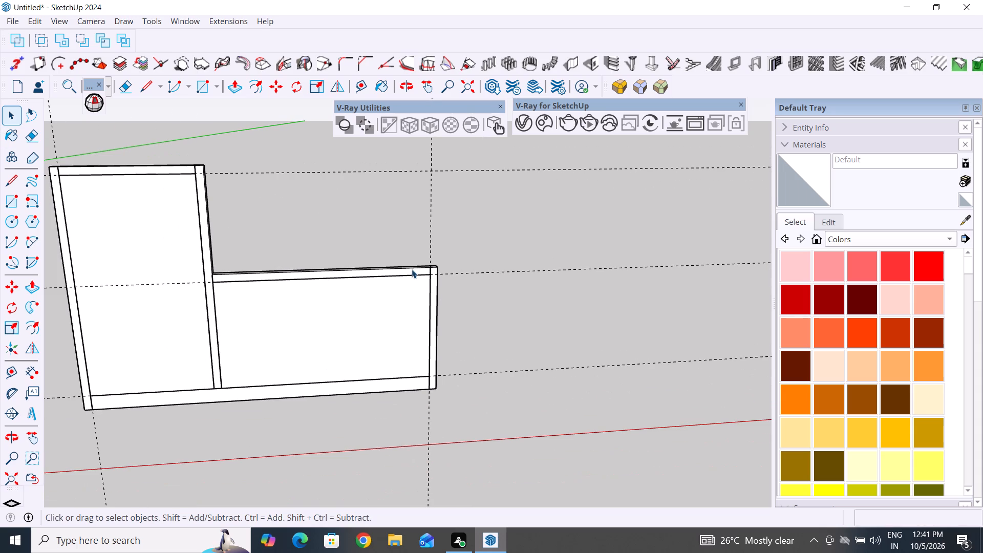
pyautogui.moveTo(524, 361); pyautogui.dragTo(499, 339, button='middle')
pyautogui.scroll(-2, 499, 339)
pyautogui.moveTo(275, 369); pyautogui.dragTo(475, 369, button='middle')
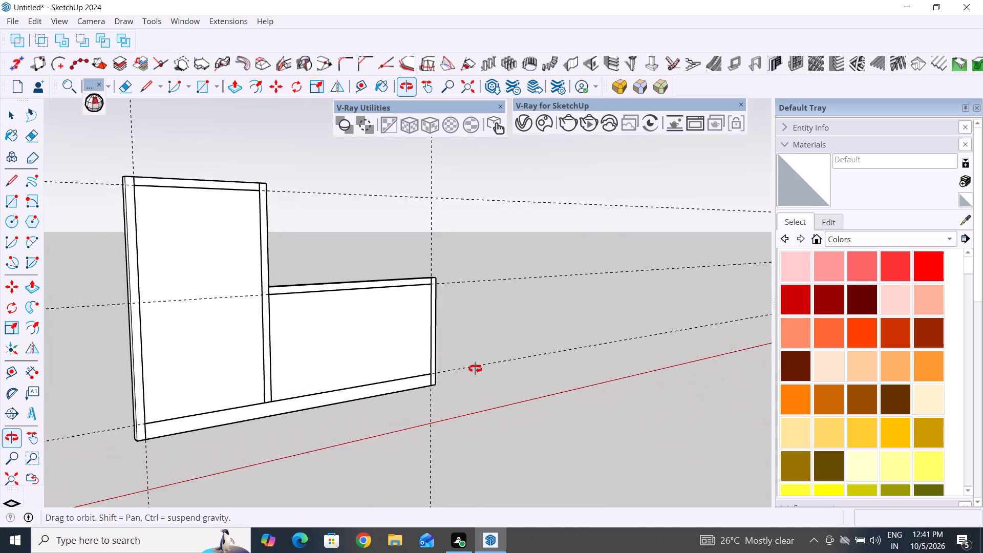
pyautogui.moveTo(475, 369); pyautogui.dragTo(509, 387, button='middle')
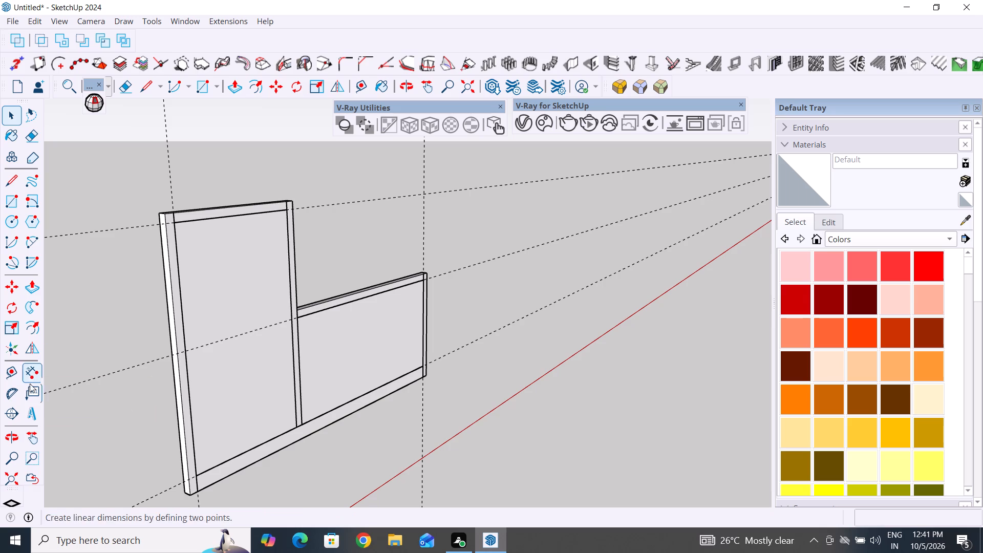
# Copy the tall part's top inset line down to its base line, dividing the distance into 4 equal spaces.
pyautogui.click(17, 365)
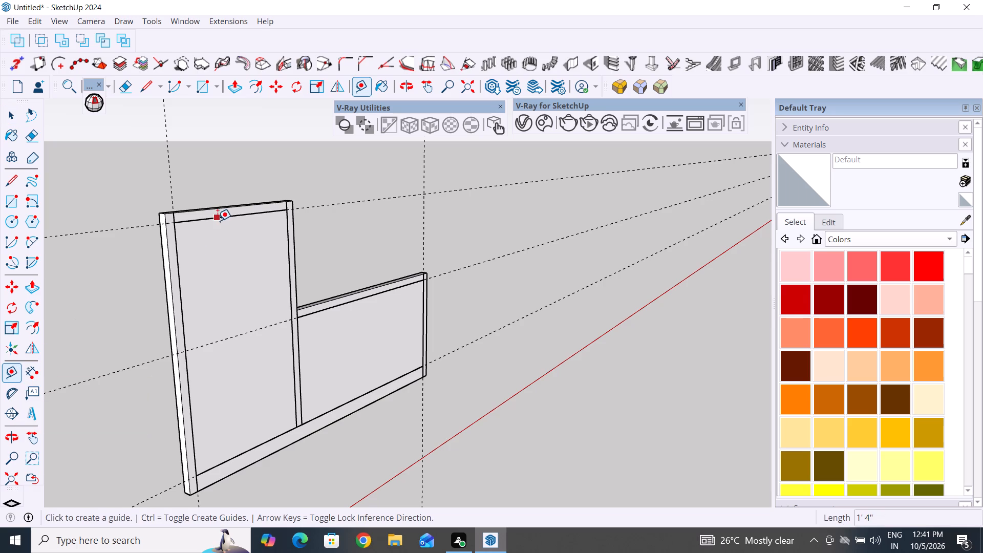
pyautogui.click(14, 120)
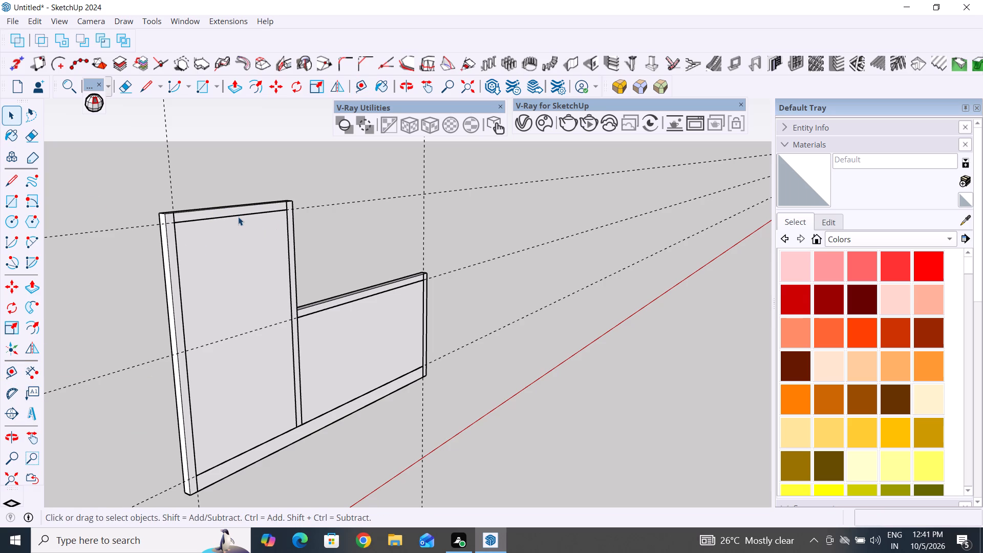
pyautogui.click(238, 217)
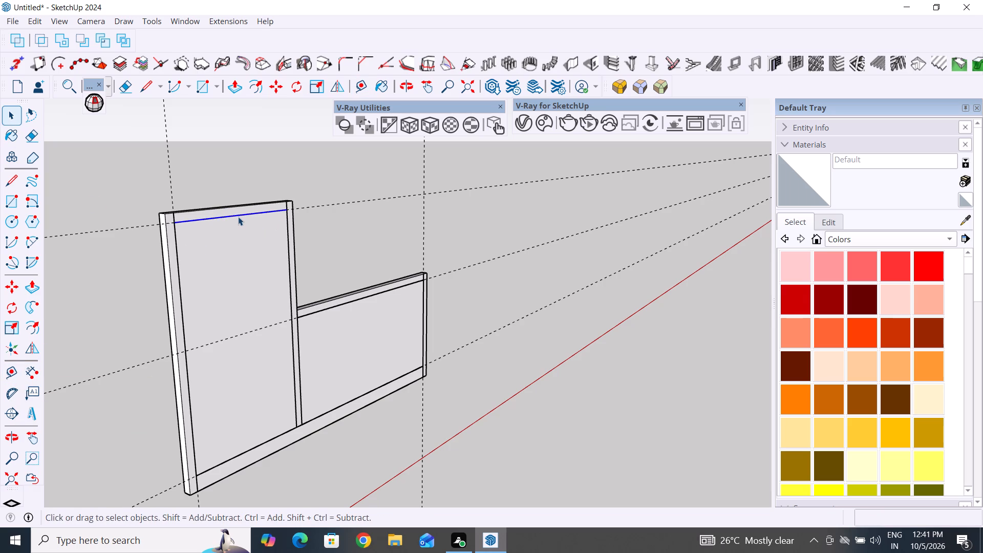
pyautogui.press('m')
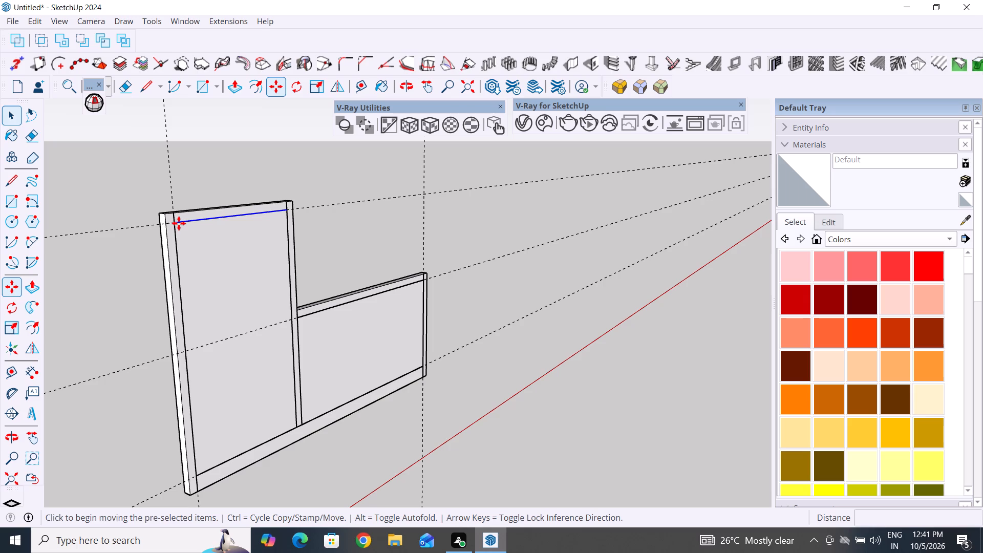
pyautogui.click(172, 221)
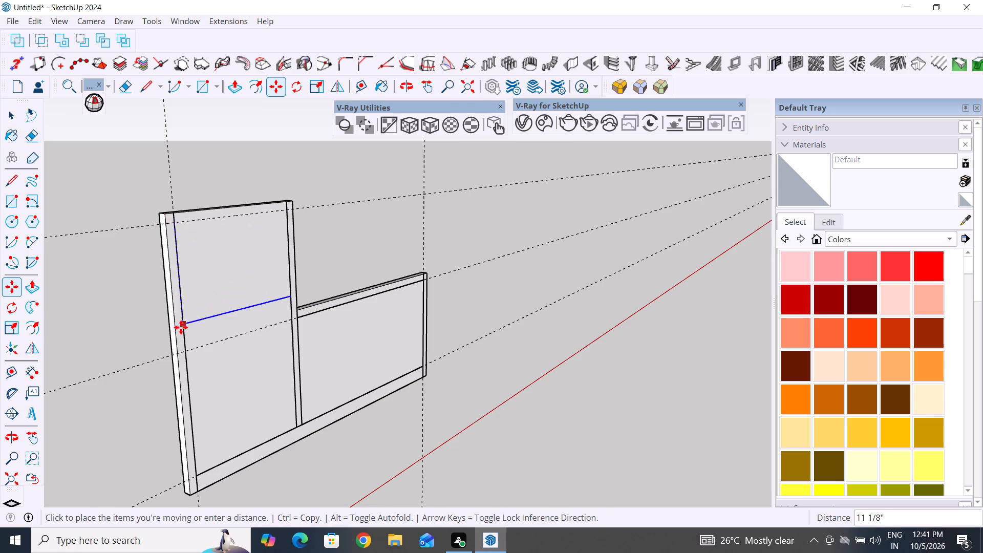
pyautogui.click(198, 474)
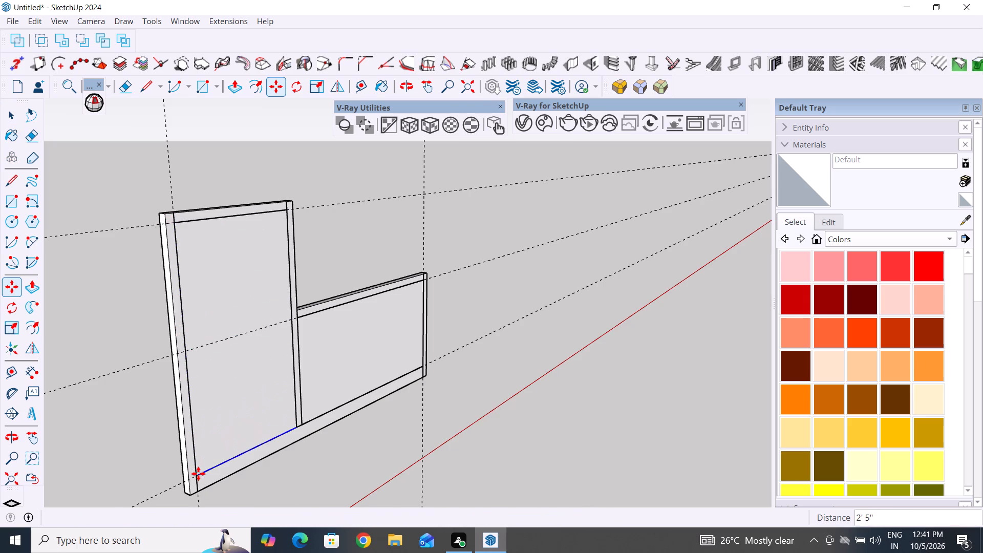
pyautogui.press('4')
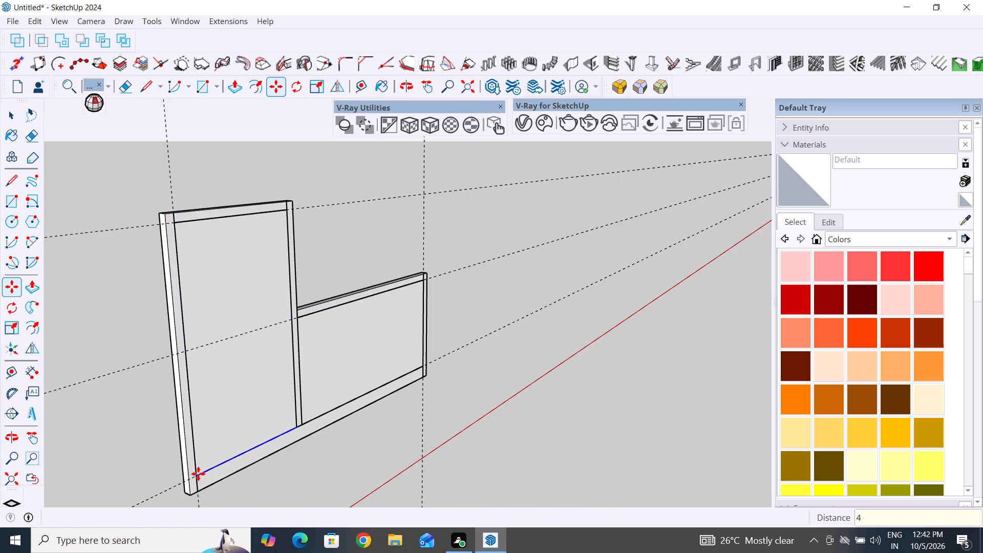
pyautogui.press('/')
pyautogui.press('Return')
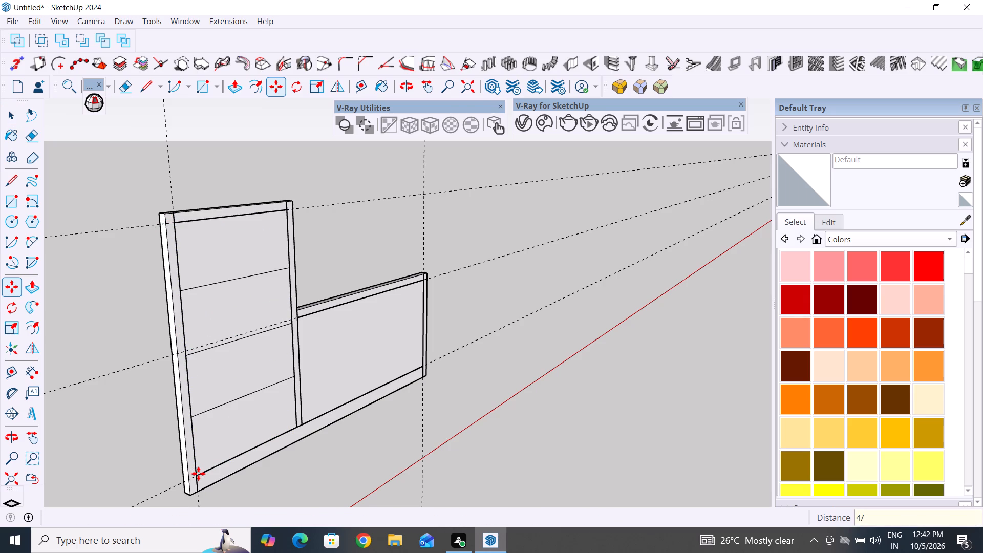
# Copy the tall part's three intermediate shelf lines 1" upward to give each shelf its thickness.
pyautogui.click(10, 118)
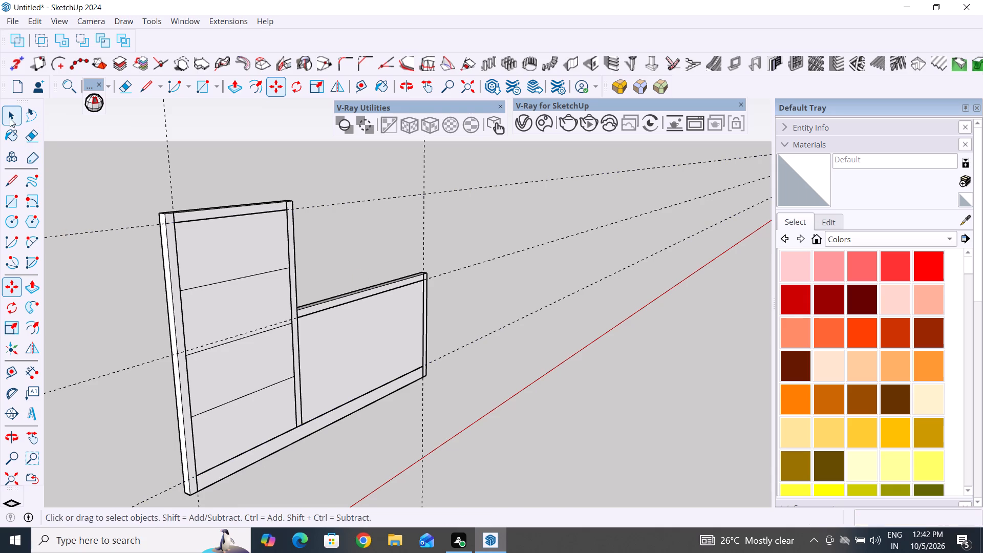
pyautogui.click(207, 411)
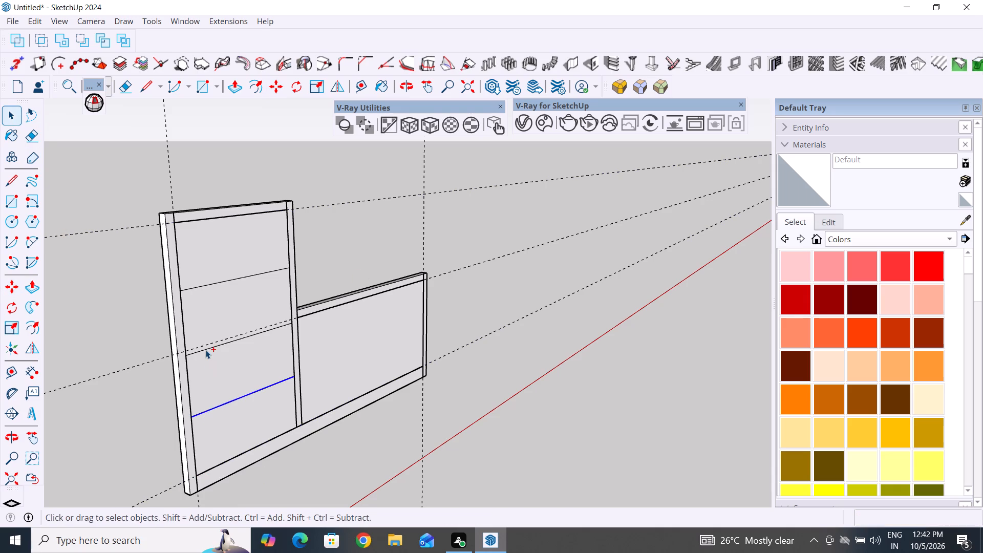
pyautogui.keyDown('ctrl'); pyautogui.click(205, 350); pyautogui.keyUp('ctrl')
pyautogui.keyDown('ctrl'); pyautogui.click(198, 287); pyautogui.keyUp('ctrl')
pyautogui.press('m')
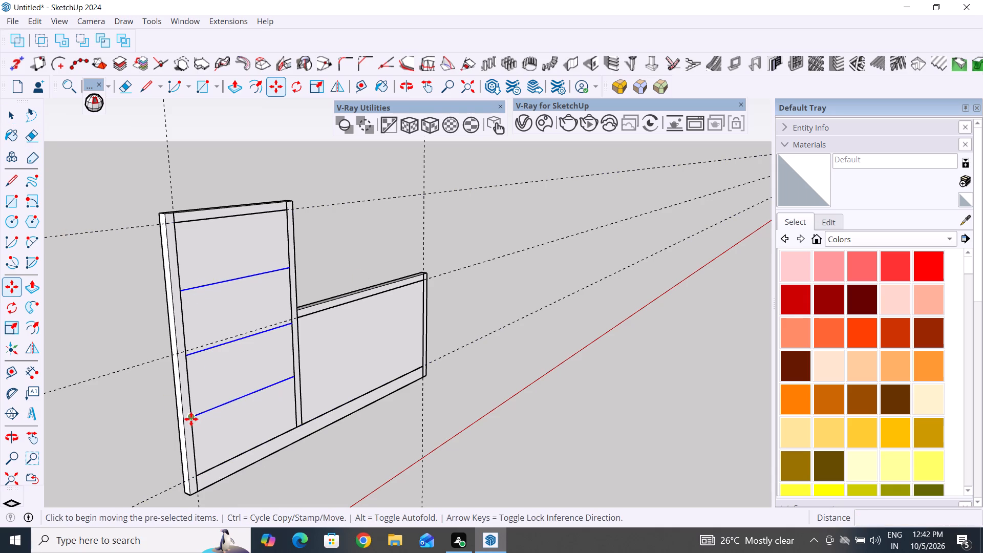
pyautogui.click(191, 419)
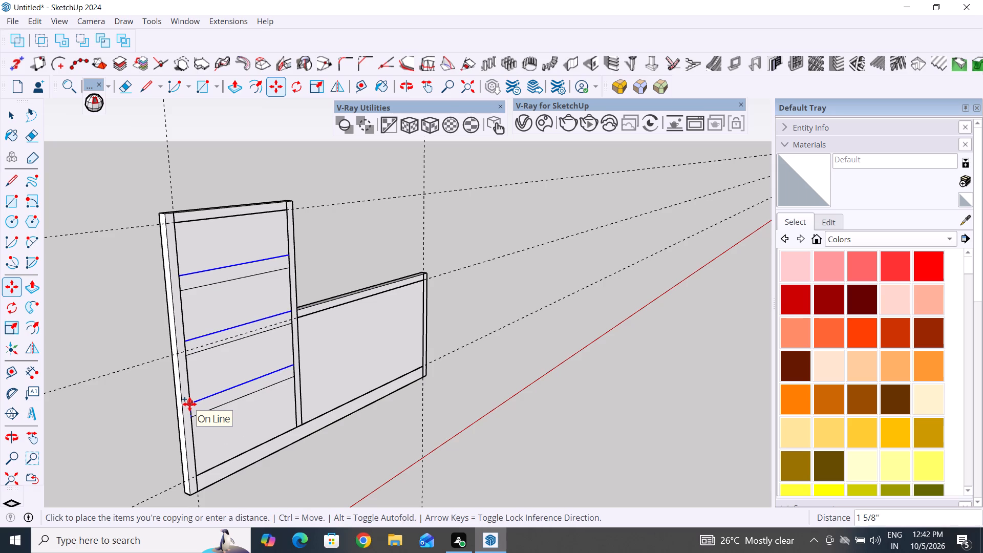
pyautogui.write('1"')
pyautogui.press('Return')
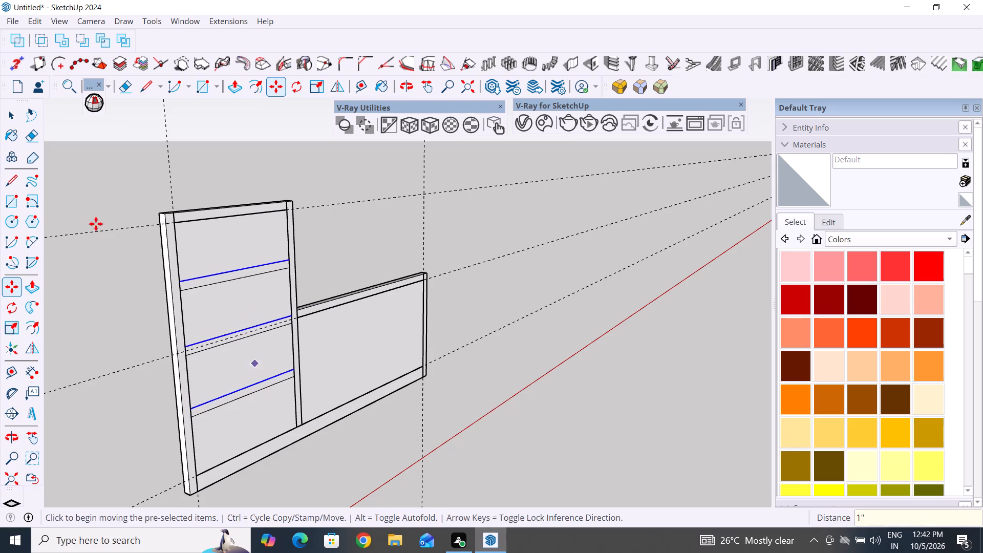
pyautogui.click(18, 120)
pyautogui.click(203, 164)
# Place a vertical guide in the low part, offset 1'25/16" from the divider's inner edge.
pyautogui.scroll(-5, 188, 383)
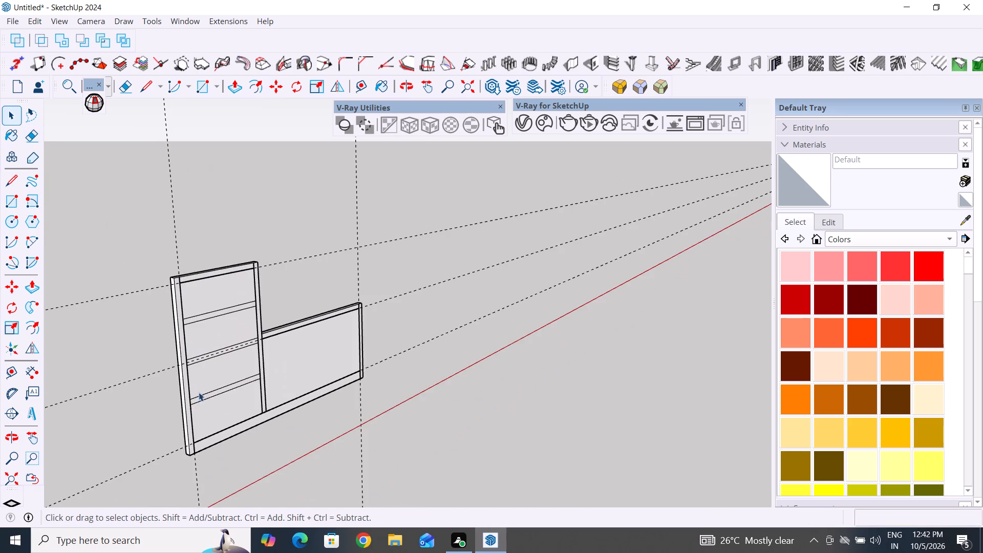
pyautogui.moveTo(248, 386); pyautogui.dragTo(126, 347, button='middle')
pyautogui.scroll(3, 306, 351)
pyautogui.moveTo(395, 389); pyautogui.dragTo(433, 389, button='middle')
pyautogui.scroll(2, 440, 394)
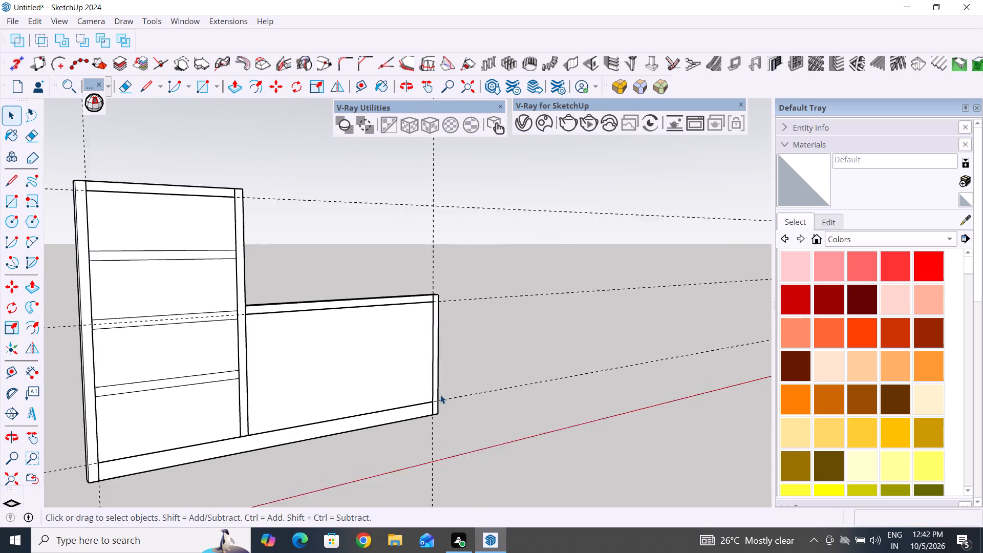
pyautogui.scroll(1, 440, 395)
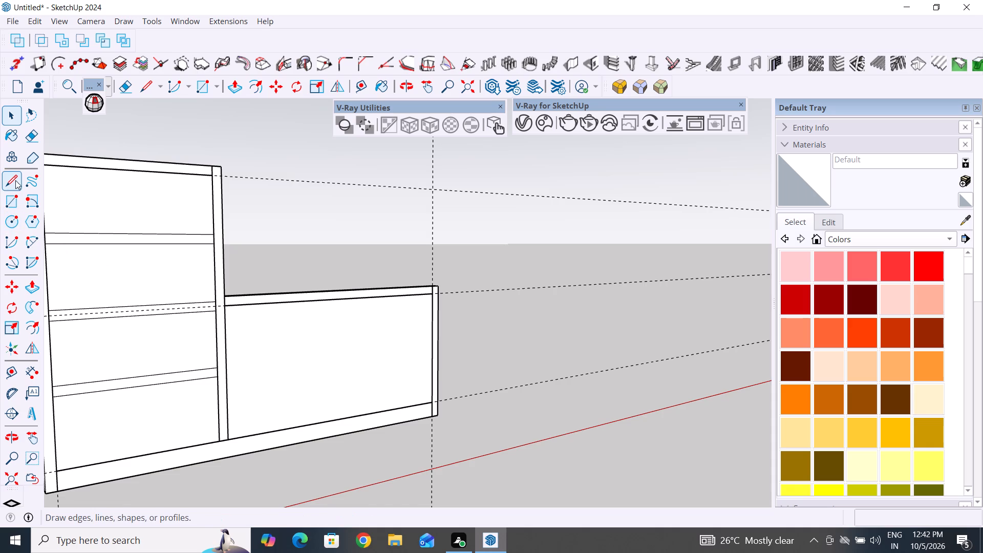
pyautogui.click(11, 369)
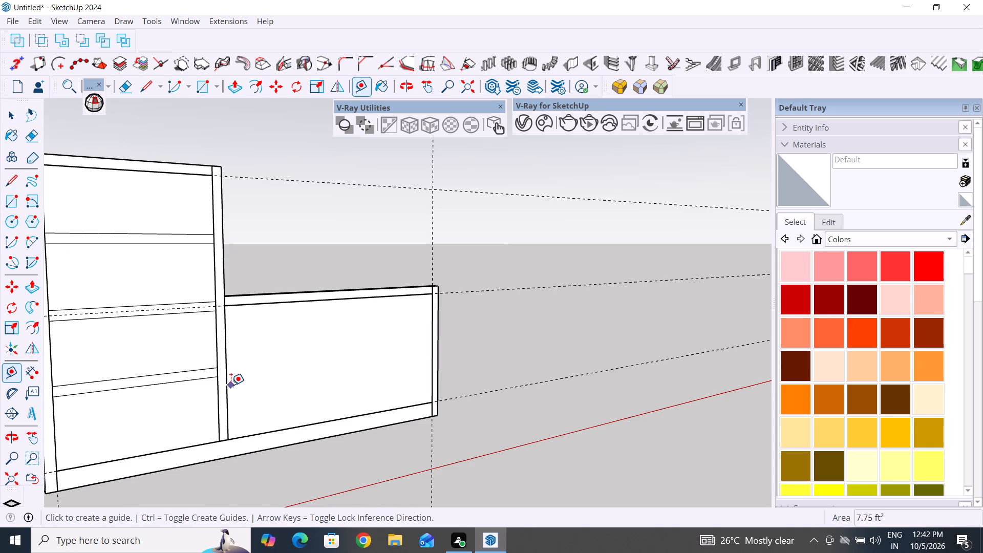
pyautogui.click(227, 373)
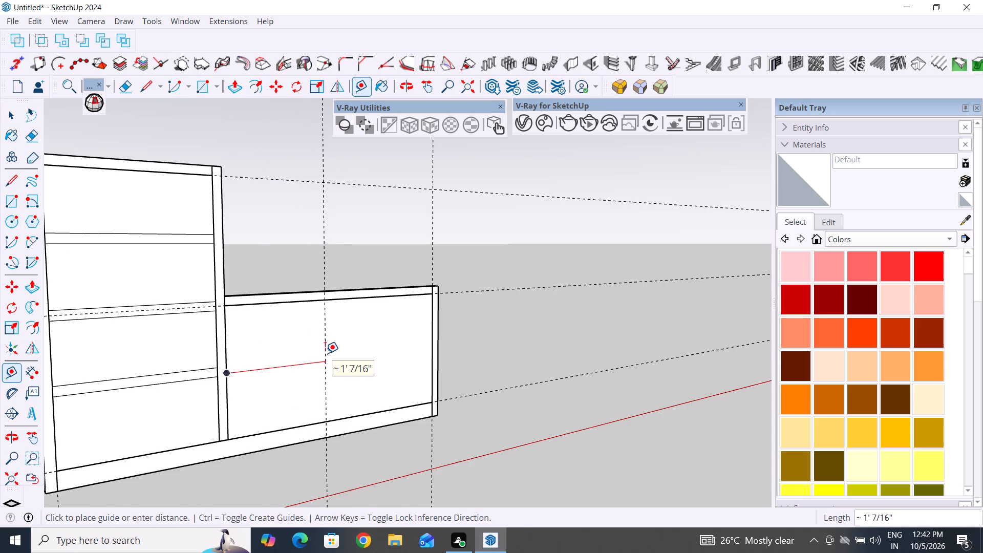
pyautogui.write("1'")
pyautogui.press('2')
pyautogui.write('5/16')
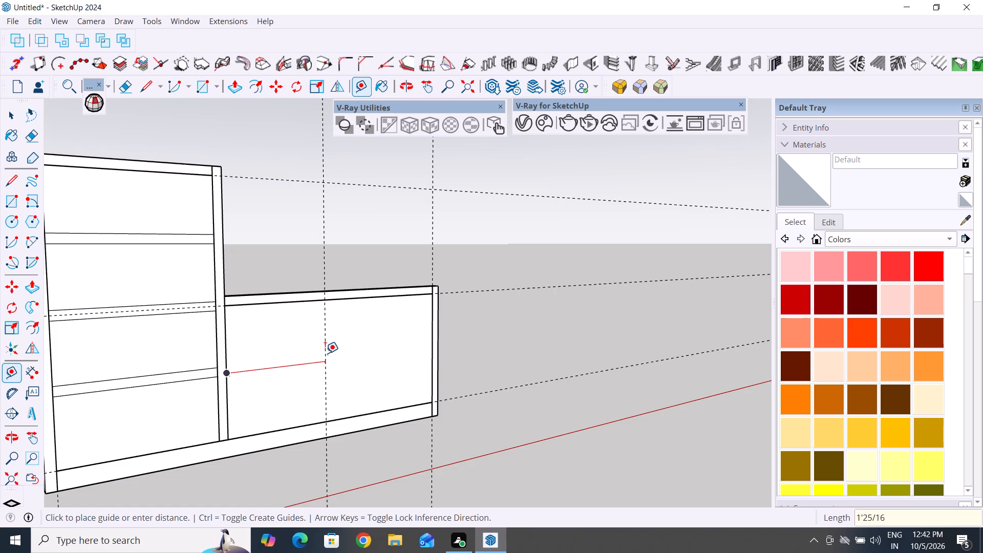
pyautogui.hotkey('shift', '"')
pyautogui.press('Return')
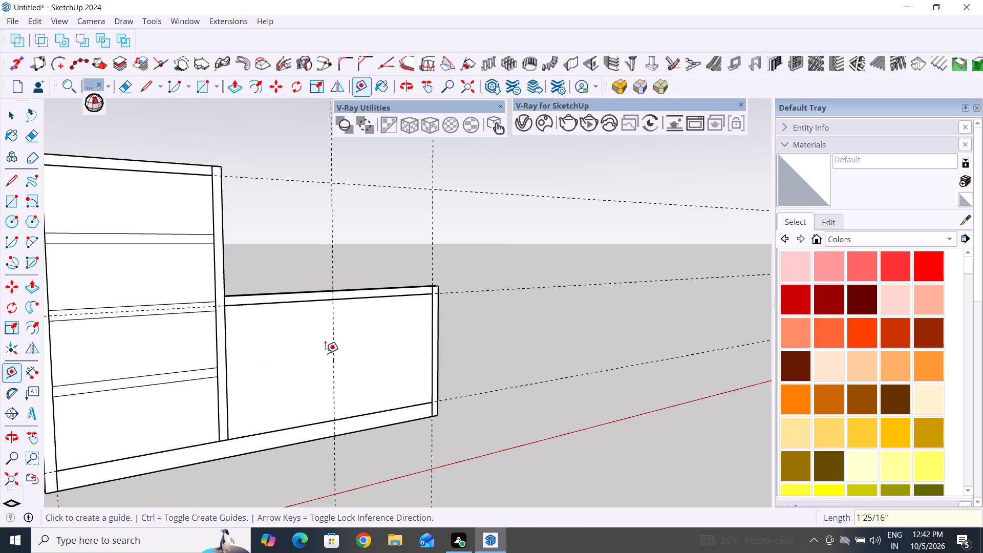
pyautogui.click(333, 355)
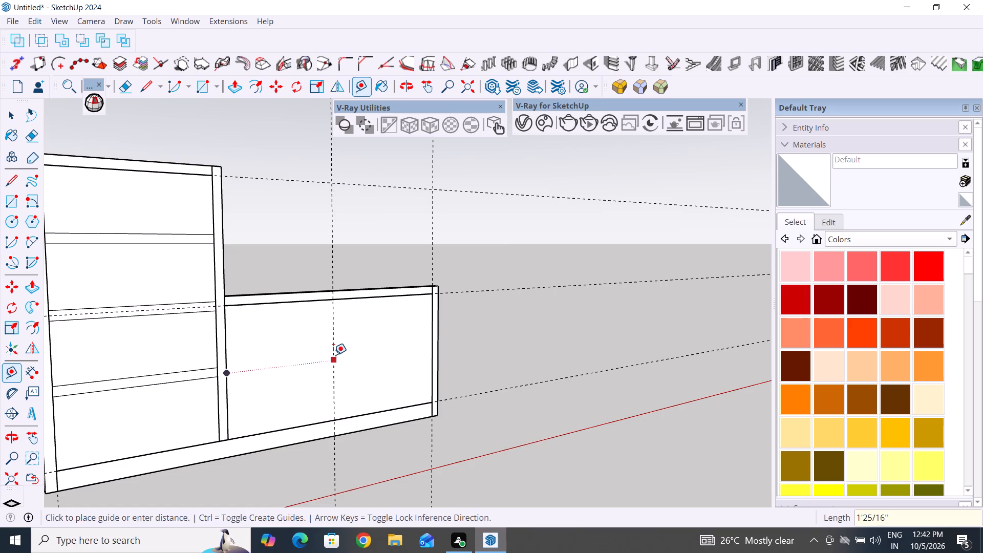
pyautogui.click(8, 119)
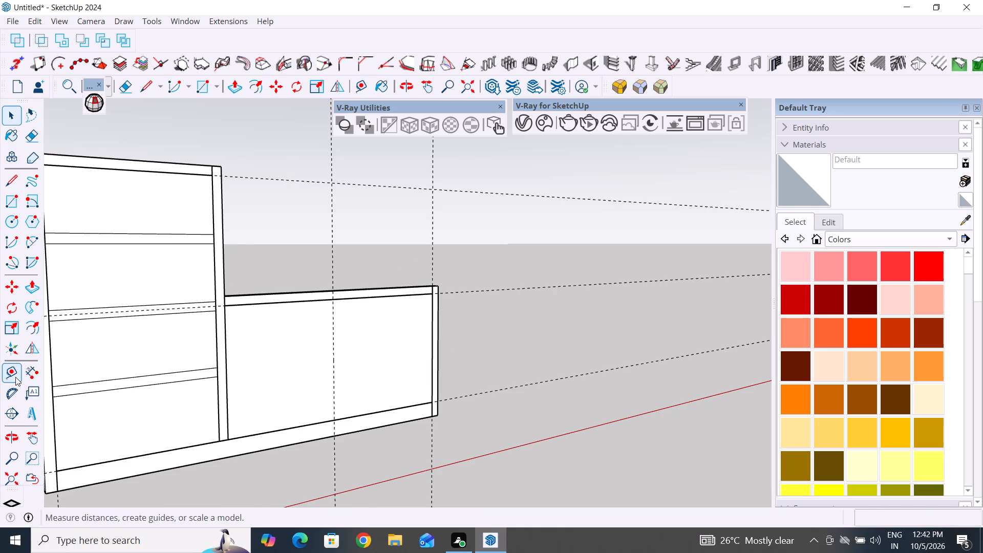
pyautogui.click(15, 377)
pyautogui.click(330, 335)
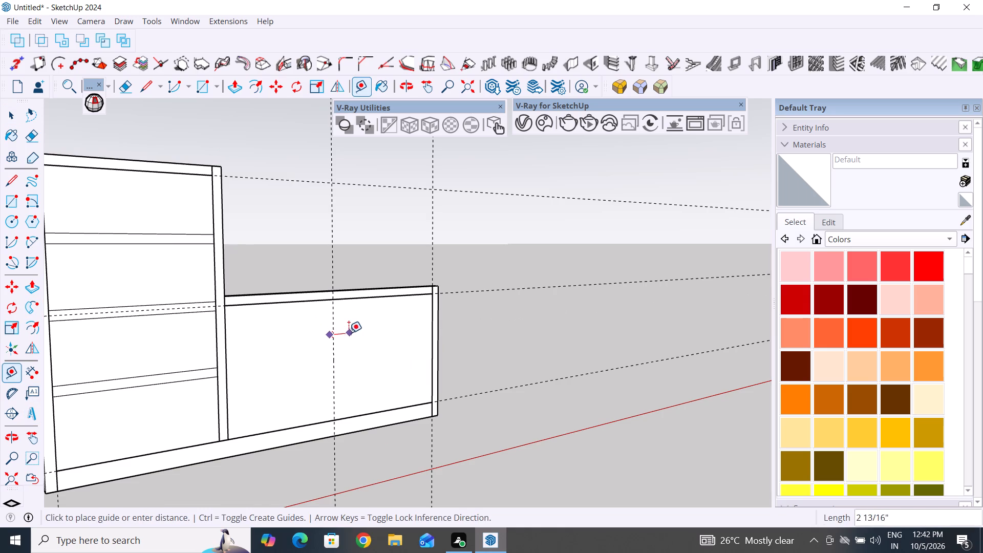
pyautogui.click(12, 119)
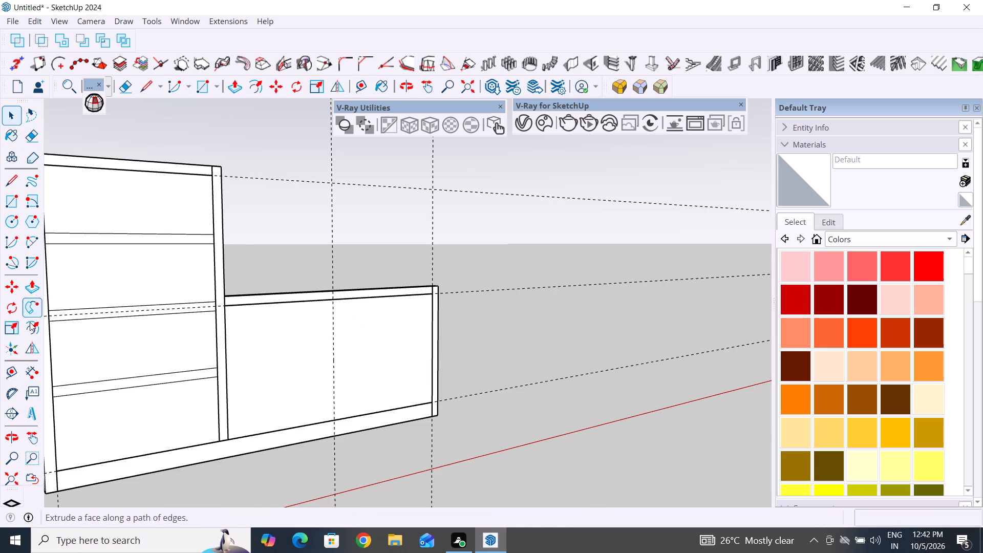
# Place a second vertical guide 1" beyond the new guide, toward the low part's outer side.
pyautogui.click(19, 374)
pyautogui.click(333, 375)
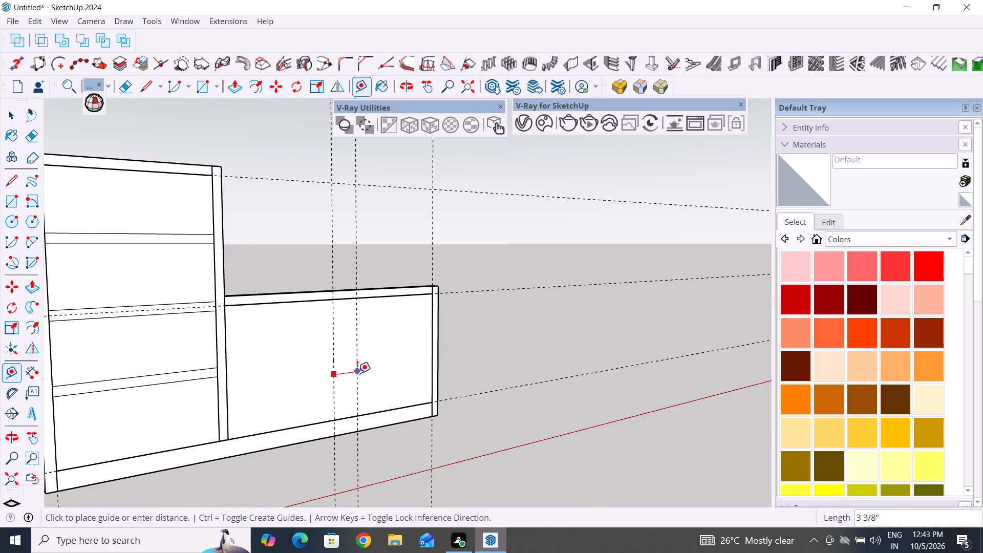
pyautogui.write('1"')
pyautogui.press('Return')
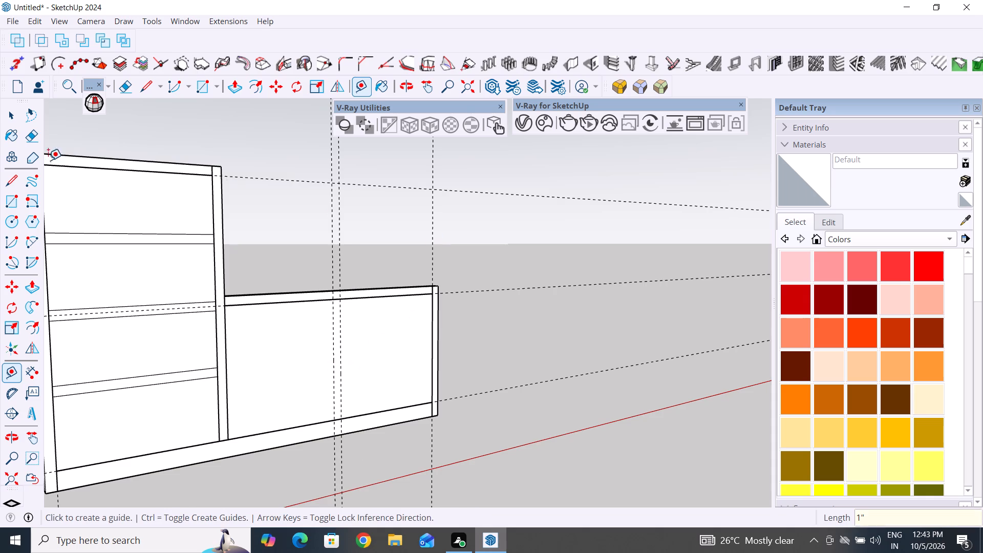
pyautogui.click(11, 118)
pyautogui.click(240, 142)
# Draw a vertical line along the guide nearer the divider, from the low part's base line to its top inset line.
pyautogui.scroll(-2, 488, 253)
pyautogui.moveTo(484, 267); pyautogui.dragTo(367, 356, button='middle')
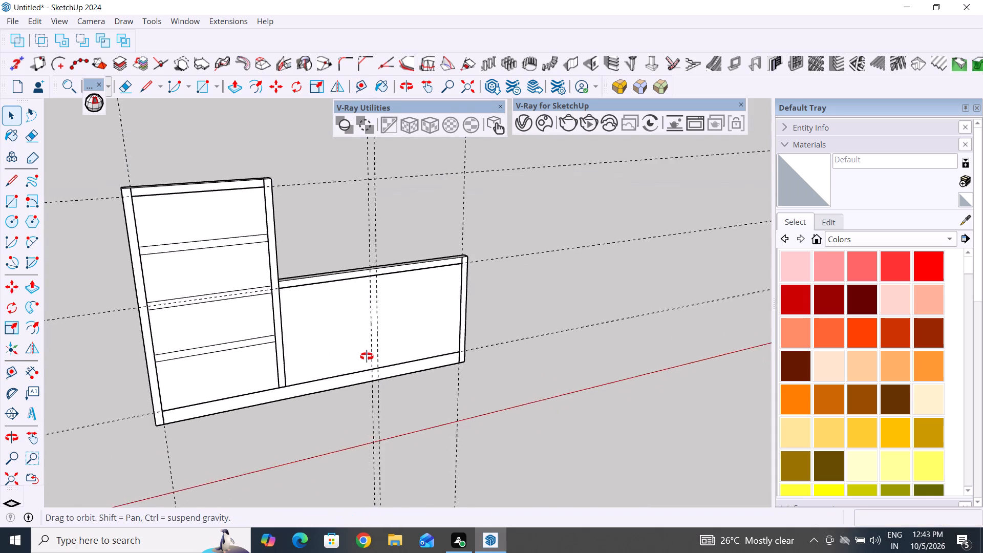
pyautogui.moveTo(367, 356); pyautogui.dragTo(367, 301, button='middle')
pyautogui.scroll(3, 411, 271)
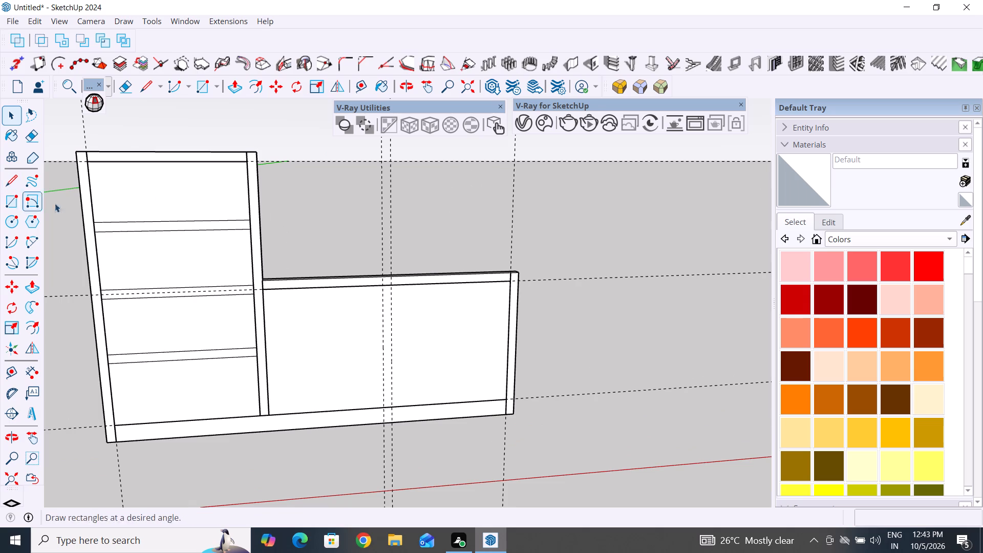
pyautogui.click(86, 221)
pyautogui.scroll(1, 216, 319)
pyautogui.moveTo(249, 343); pyautogui.dragTo(294, 359, button='middle')
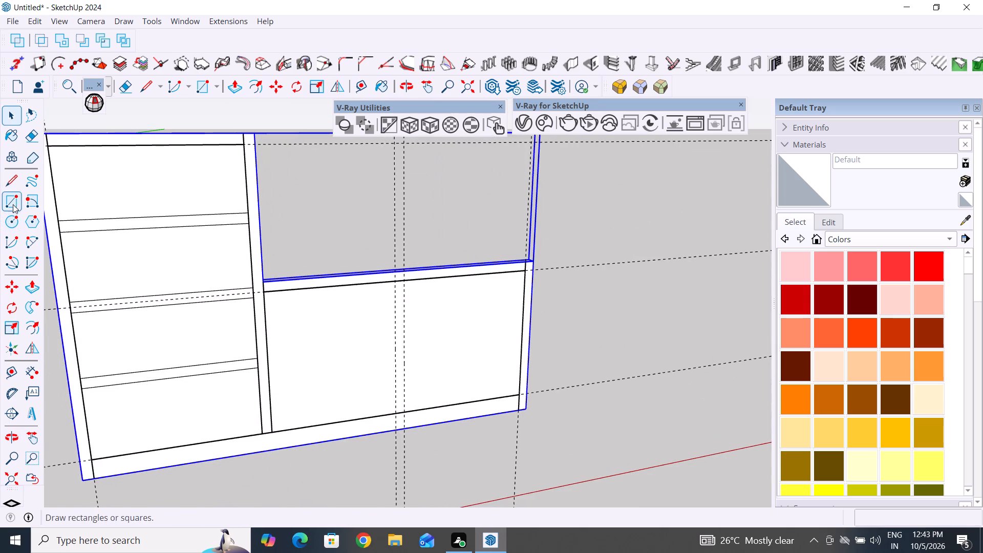
pyautogui.click(15, 181)
pyautogui.scroll(4, 389, 391)
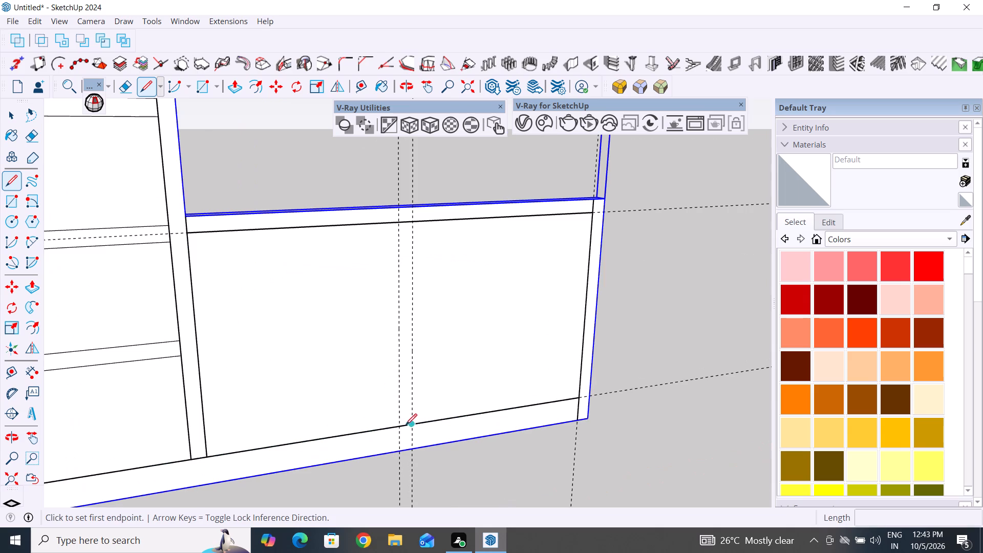
pyautogui.click(397, 425)
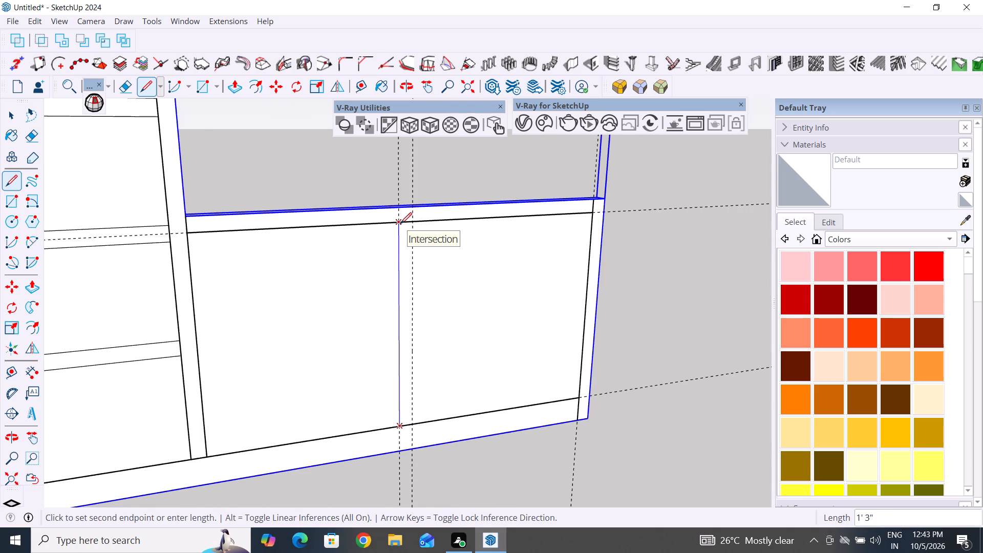
pyautogui.click(400, 224)
pyautogui.press('space')
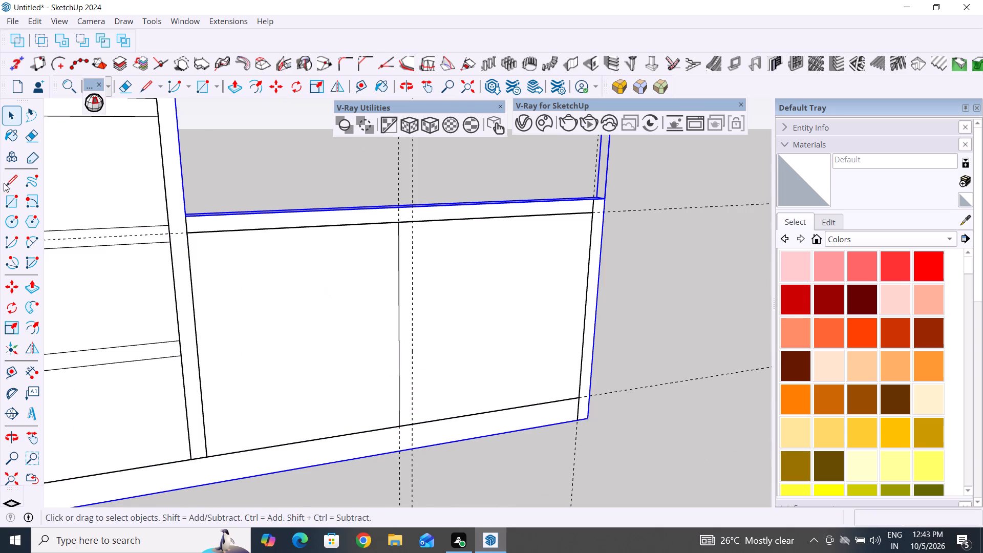
# Draw a vertical line along the second guide, from the low part's base line to its top inset line.
pyautogui.click(12, 182)
pyautogui.click(413, 425)
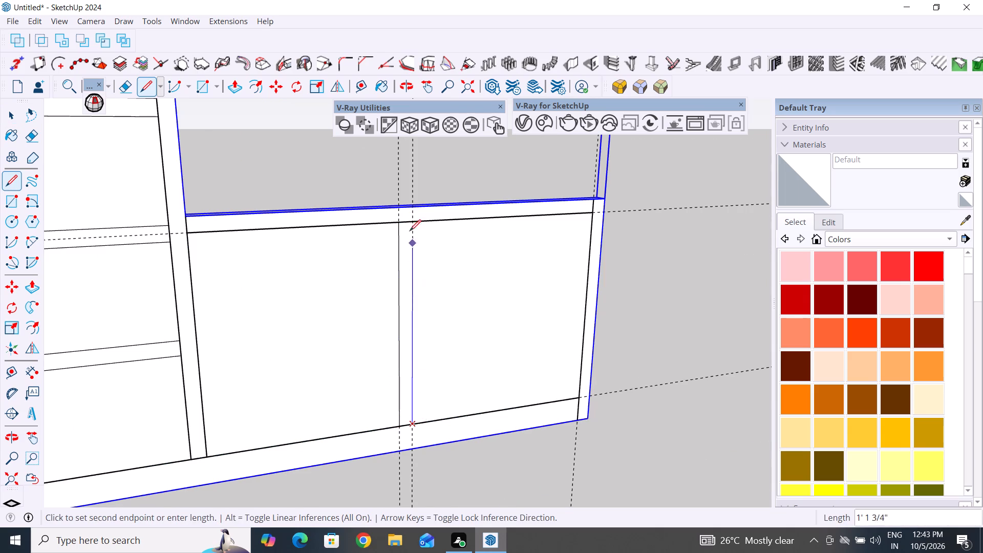
pyautogui.click(413, 222)
pyautogui.press('space')
pyautogui.click(9, 185)
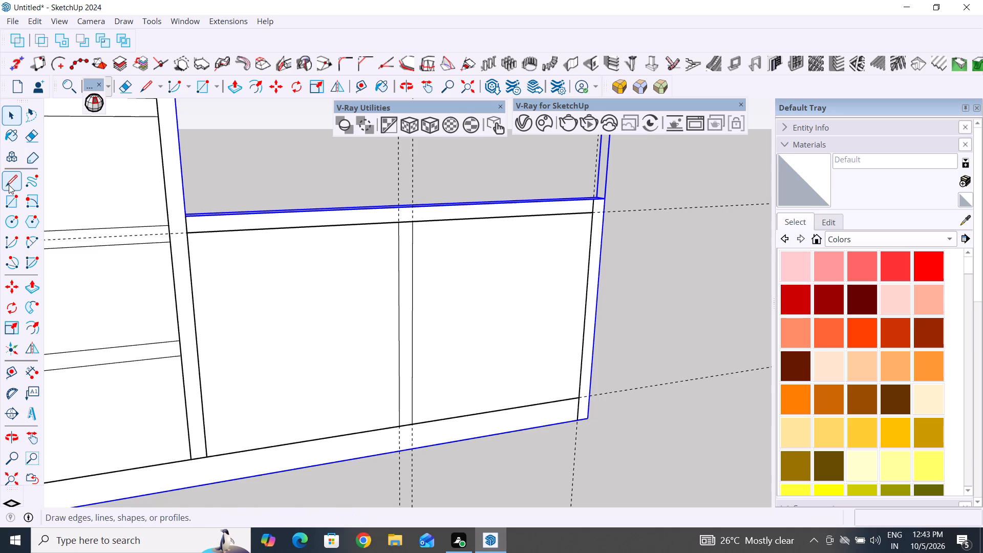
pyautogui.click(10, 114)
pyautogui.click(291, 178)
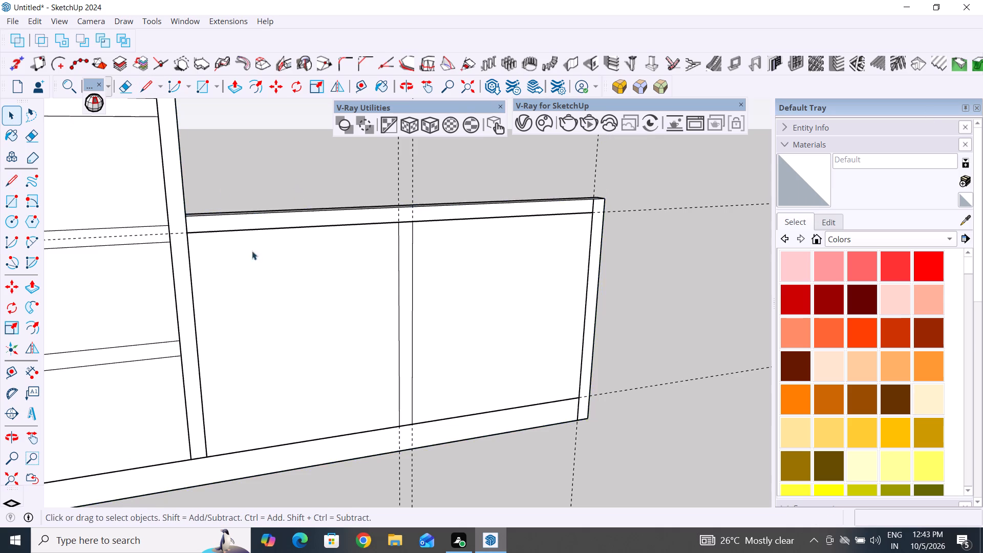
# Copy the top inset lines of the low part's two compartments down to the base line, dividing the distance into 2 equal spaces.
pyautogui.scroll(-4, 212, 274)
pyautogui.moveTo(225, 350); pyautogui.dragTo(255, 365, button='middle')
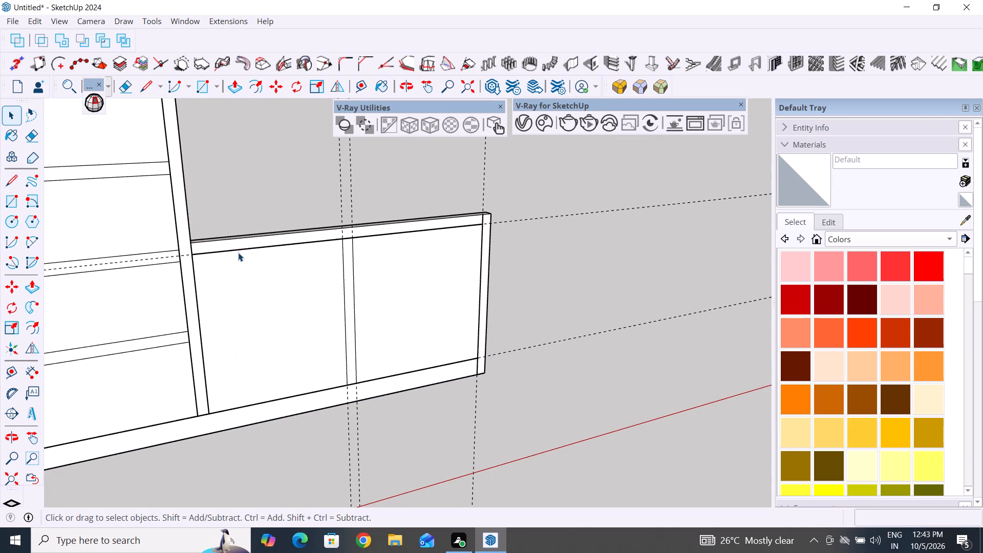
pyautogui.click(247, 249)
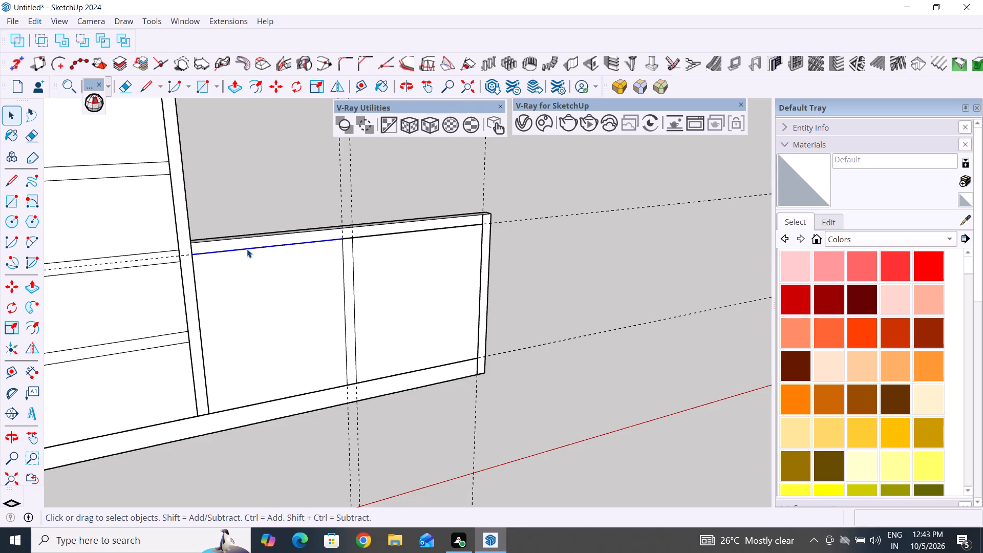
pyautogui.keyDown('ctrl'); pyautogui.click(403, 233); pyautogui.keyUp('ctrl')
pyautogui.press('m')
pyautogui.click(190, 252)
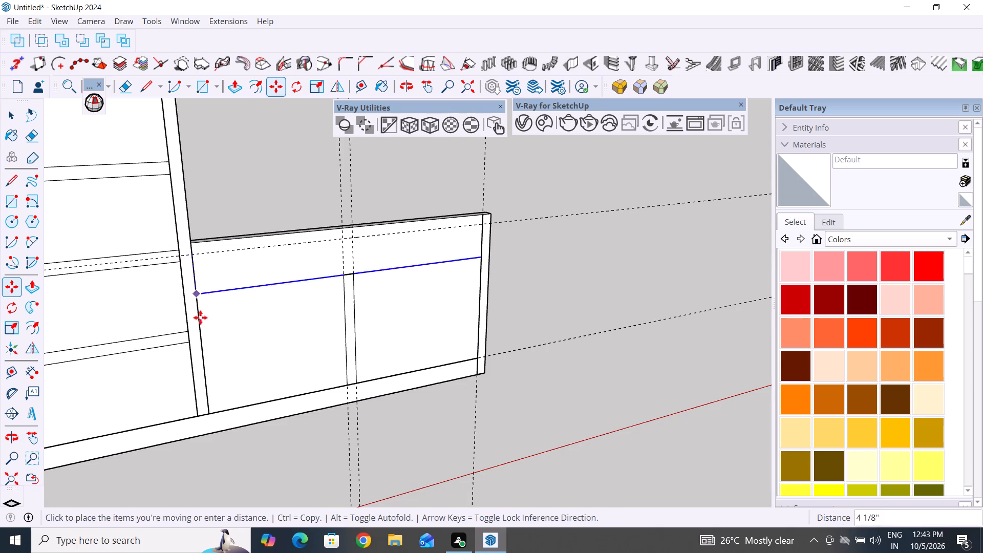
pyautogui.click(211, 414)
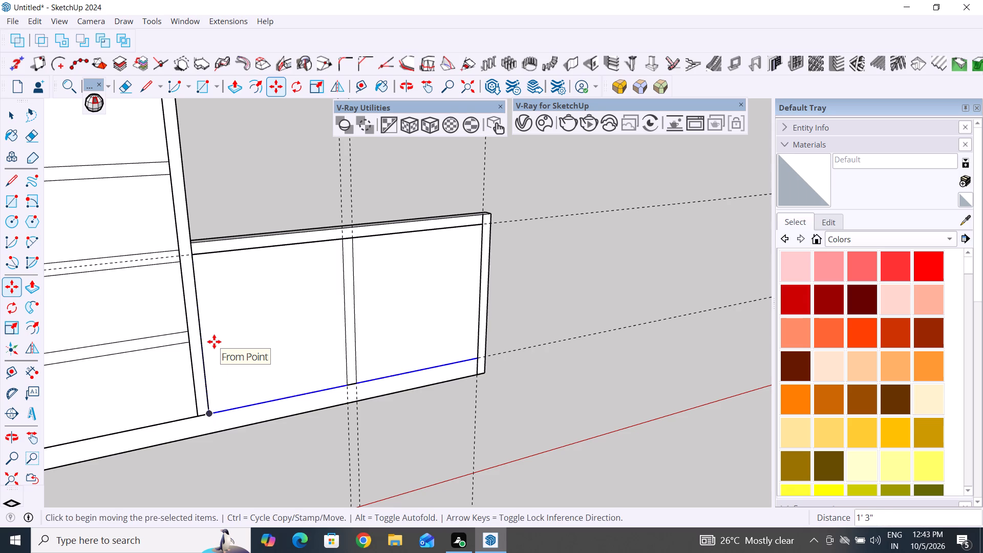
pyautogui.write('2/')
pyautogui.press('Return')
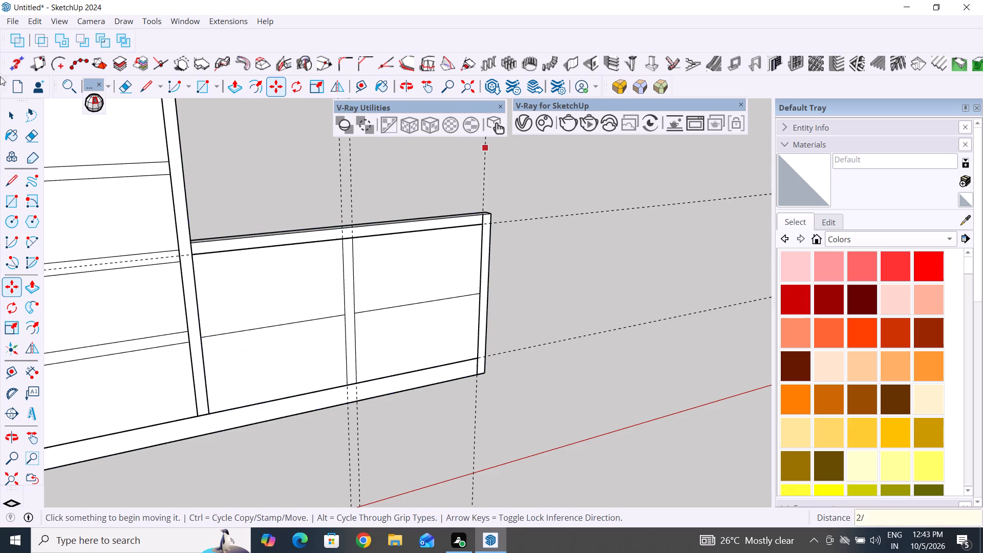
pyautogui.click(17, 111)
pyautogui.click(254, 185)
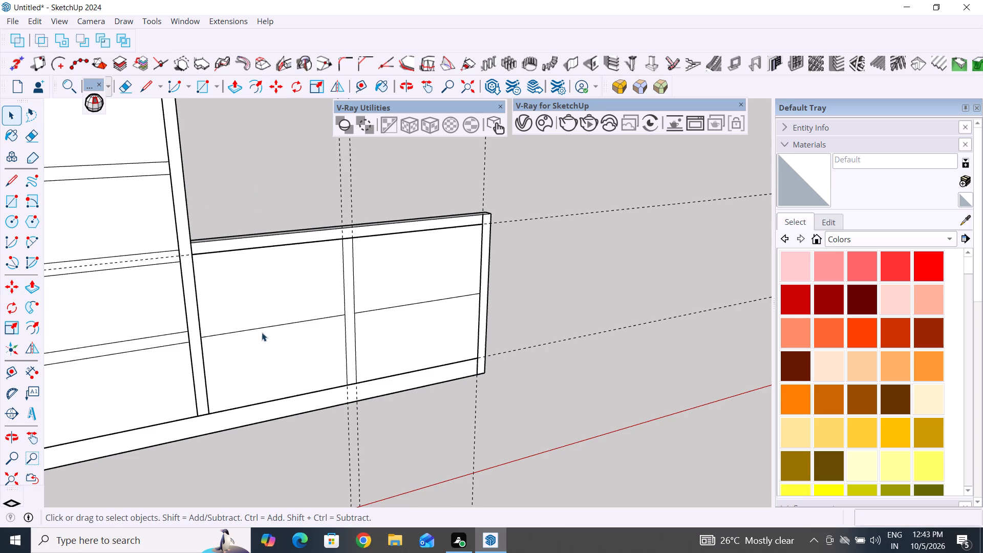
# Copy the middle lines of the low part's two compartments 1" upward to outline the shelf thickness.
pyautogui.click(332, 315)
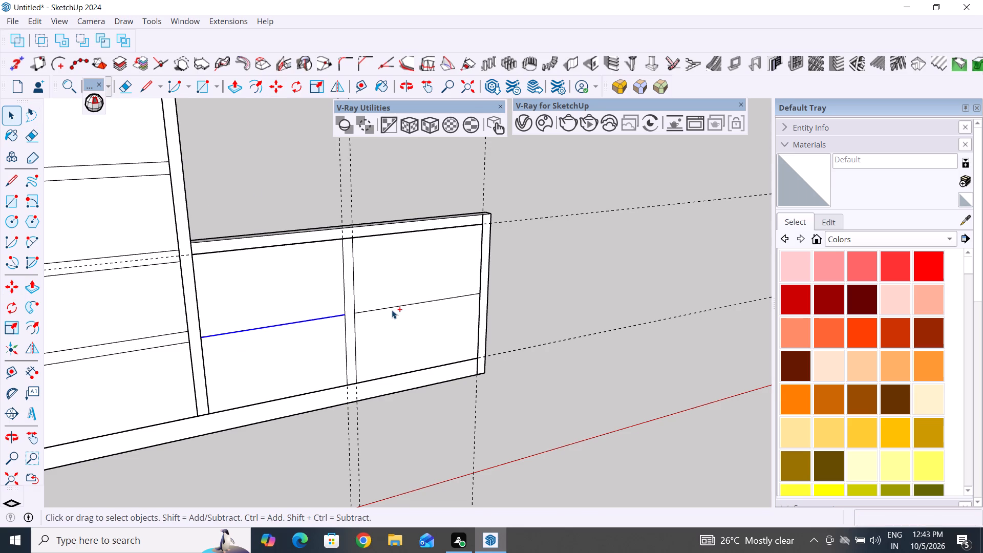
pyautogui.keyDown('ctrl'); pyautogui.click(394, 306); pyautogui.keyUp('ctrl')
pyautogui.press('m')
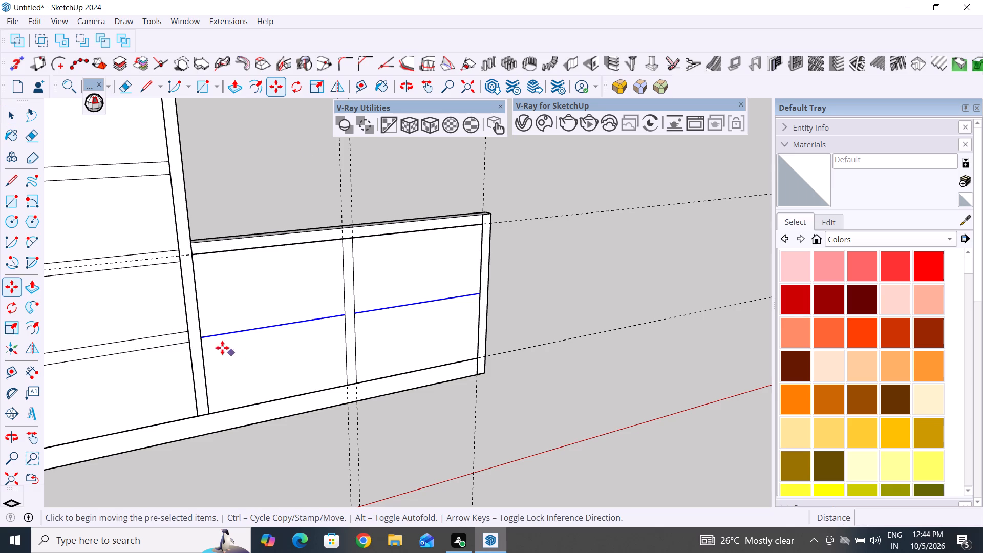
pyautogui.click(202, 336)
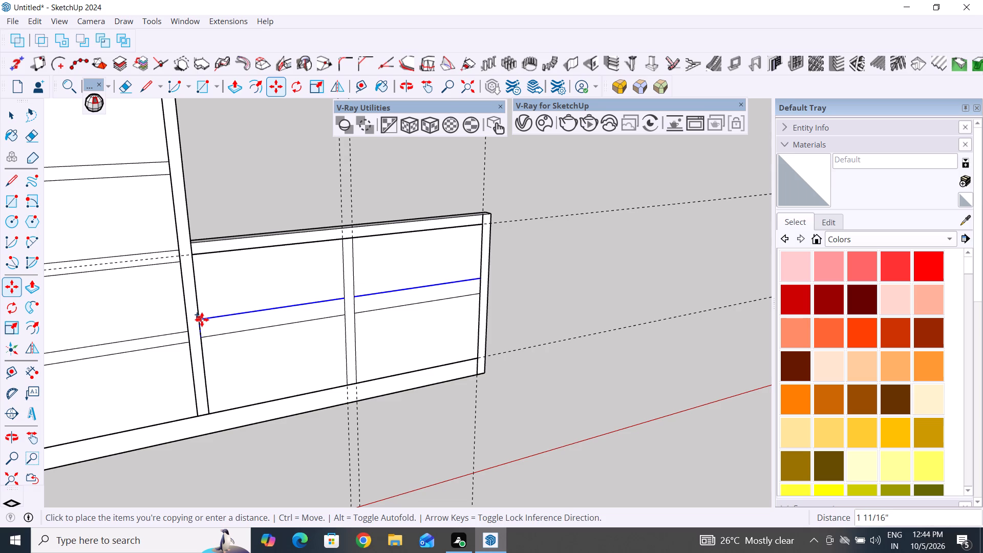
pyautogui.write('1"')
pyautogui.press('Return')
pyautogui.press('Return')
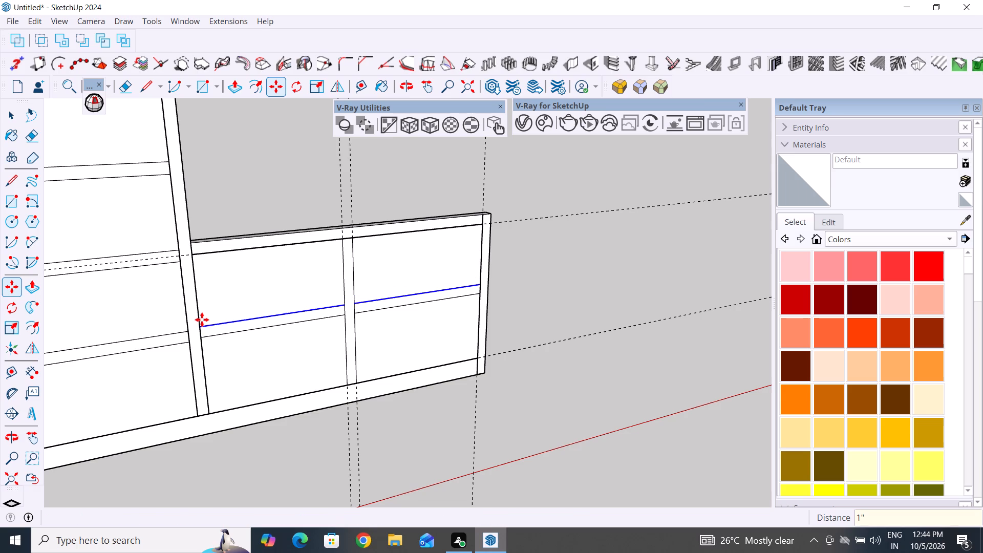
pyautogui.click(16, 117)
pyautogui.click(193, 145)
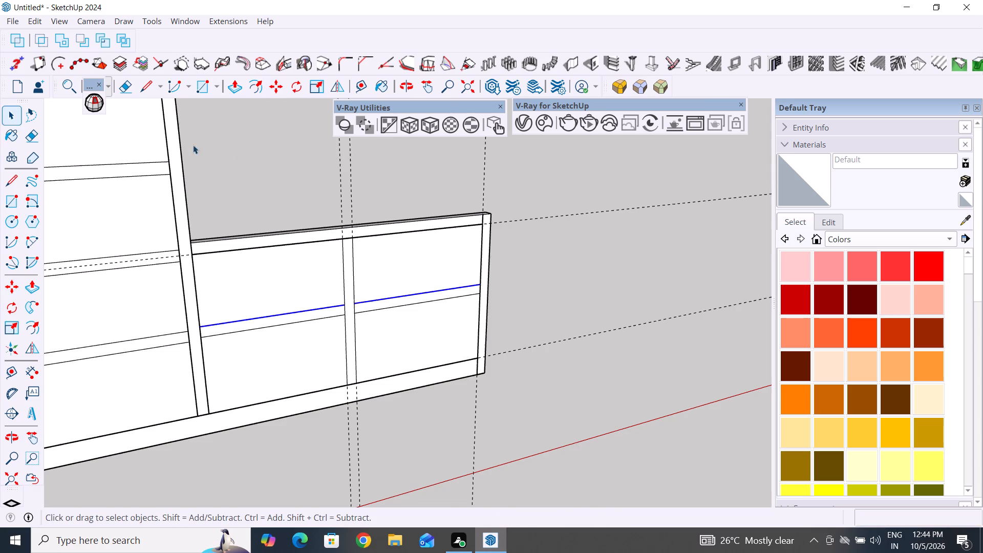
# Check the shelf strips in the low part's two compartments and the surrounding outline as selectable faces and objects.
pyautogui.scroll(-5, 312, 297)
pyautogui.moveTo(308, 380); pyautogui.dragTo(311, 446, button='middle')
pyautogui.scroll(4, 296, 335)
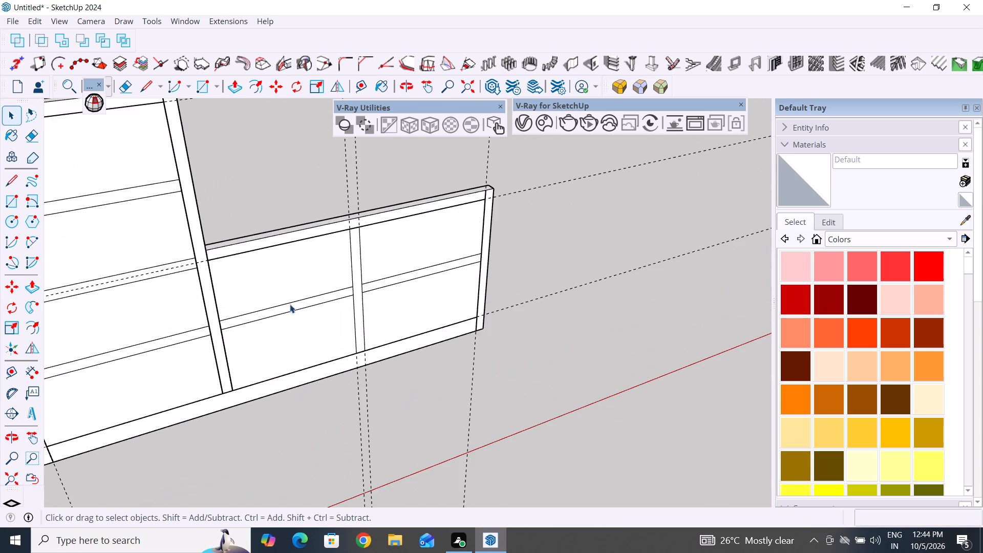
pyautogui.click(297, 304)
pyautogui.scroll(-3, 431, 256)
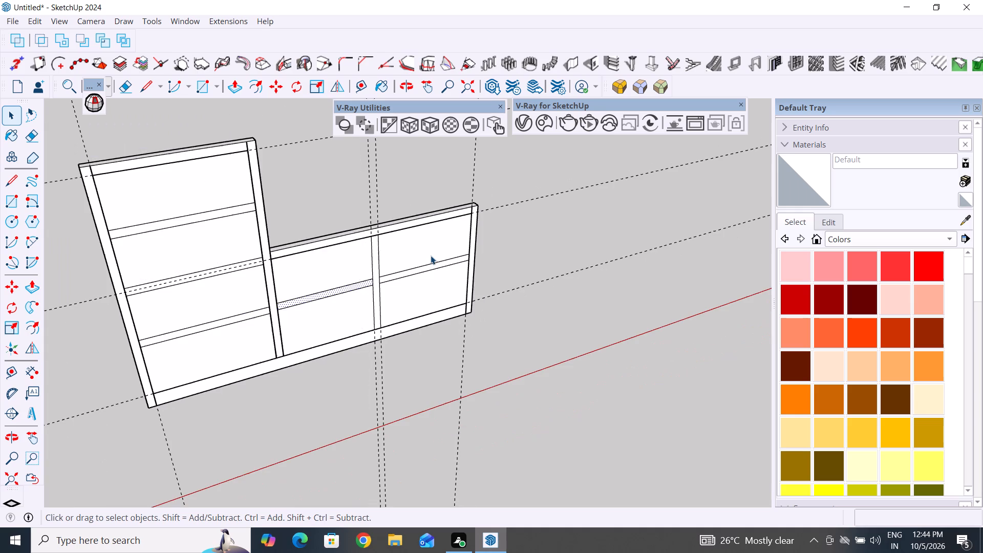
pyautogui.click(425, 269)
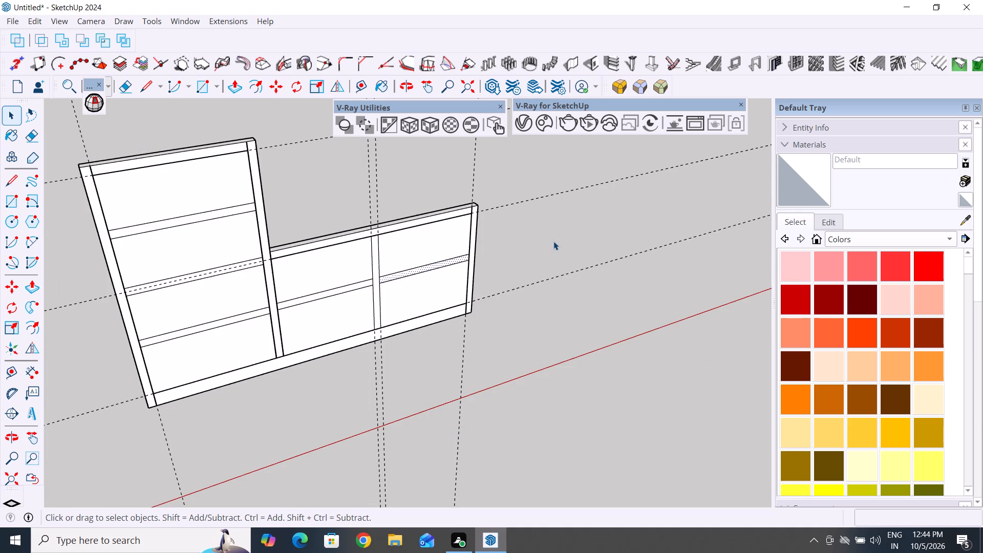
pyautogui.scroll(-3, 553, 241)
pyautogui.click(255, 181)
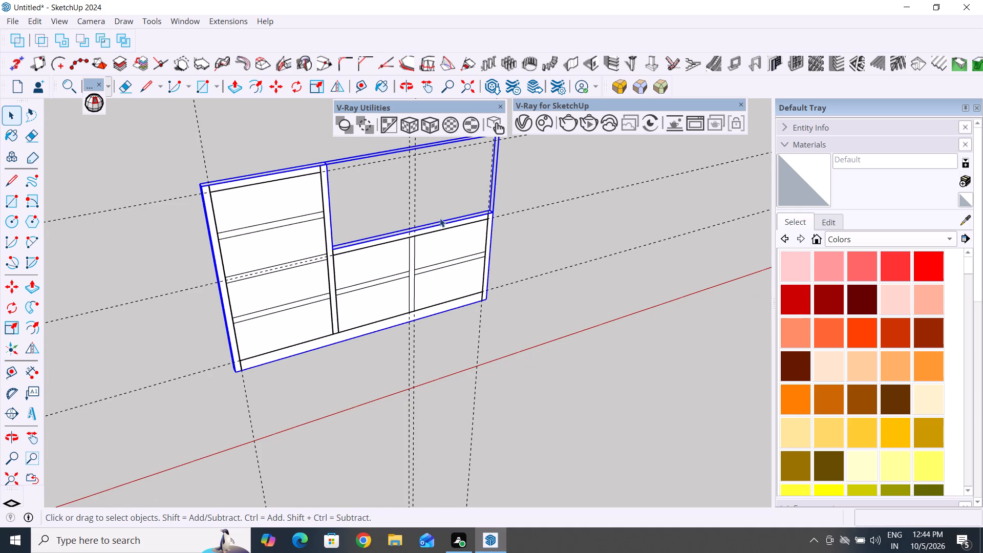
pyautogui.click(601, 263)
pyautogui.scroll(4, 231, 260)
pyautogui.moveTo(341, 320); pyautogui.dragTo(445, 267, button='middle')
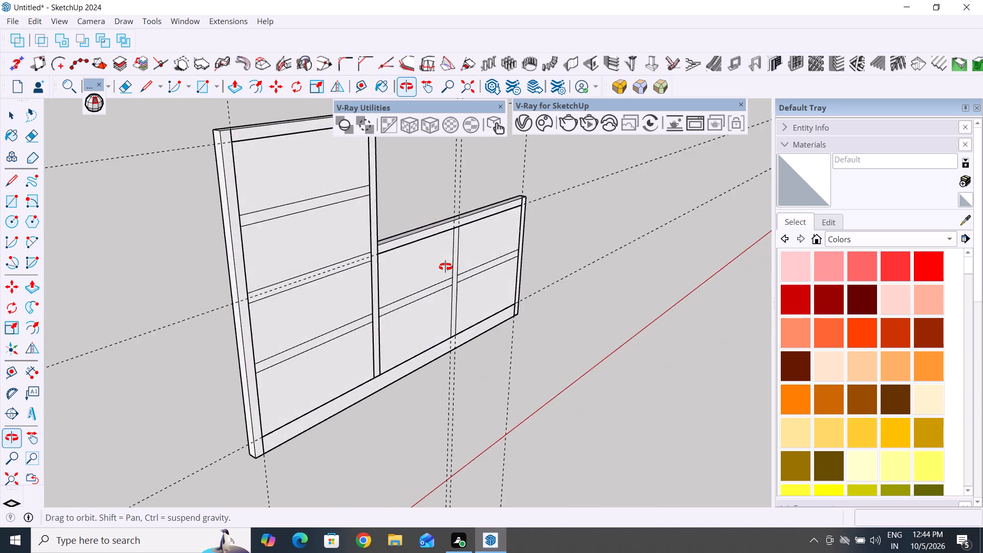
pyautogui.moveTo(445, 267); pyautogui.dragTo(538, 298, button='middle')
pyautogui.scroll(2, 382, 265)
pyautogui.moveTo(382, 265); pyautogui.dragTo(226, 322, button='middle')
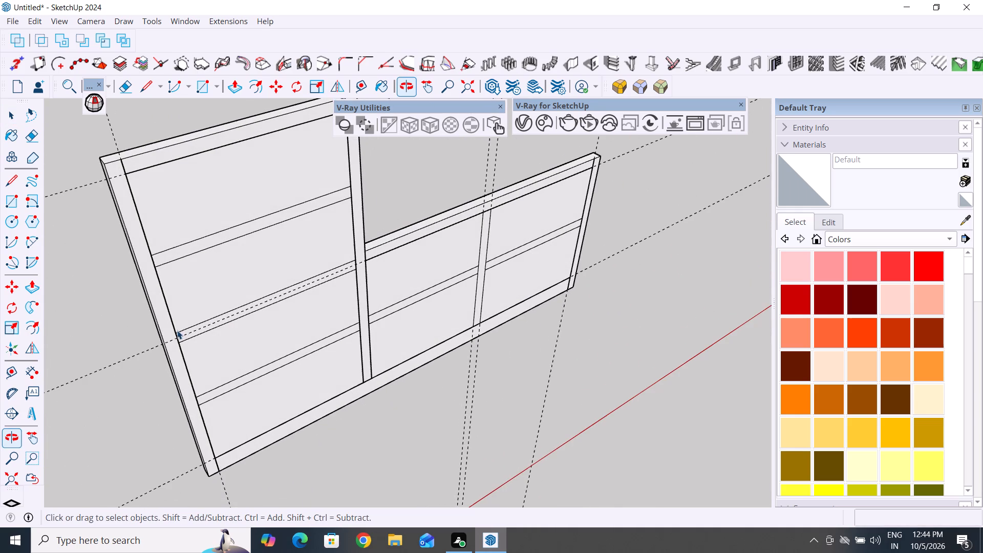
# Inspect the back panel group's inner face and the tall part's shelf and top strips for separate faces.
pyautogui.click(167, 332)
pyautogui.click(167, 332)
pyautogui.doubleClick(167, 332)
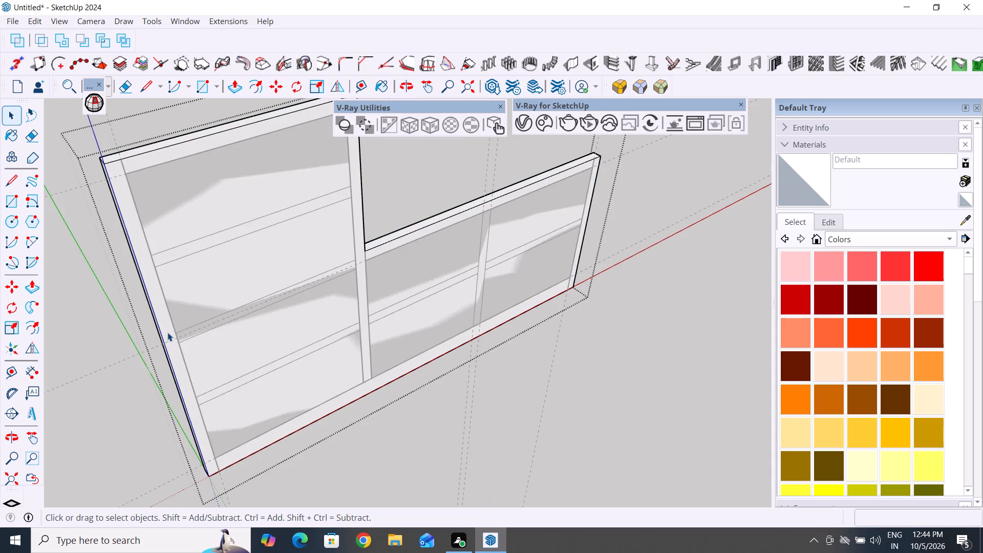
pyautogui.click(167, 332)
pyautogui.moveTo(457, 295); pyautogui.dragTo(442, 286, button='middle')
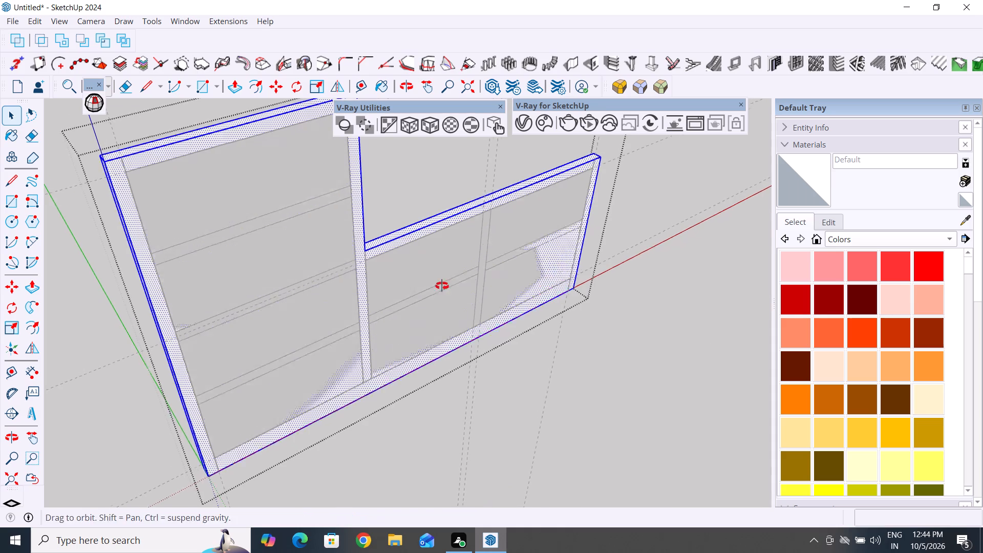
pyautogui.moveTo(442, 286); pyautogui.dragTo(436, 282, button='middle')
pyautogui.click(444, 290)
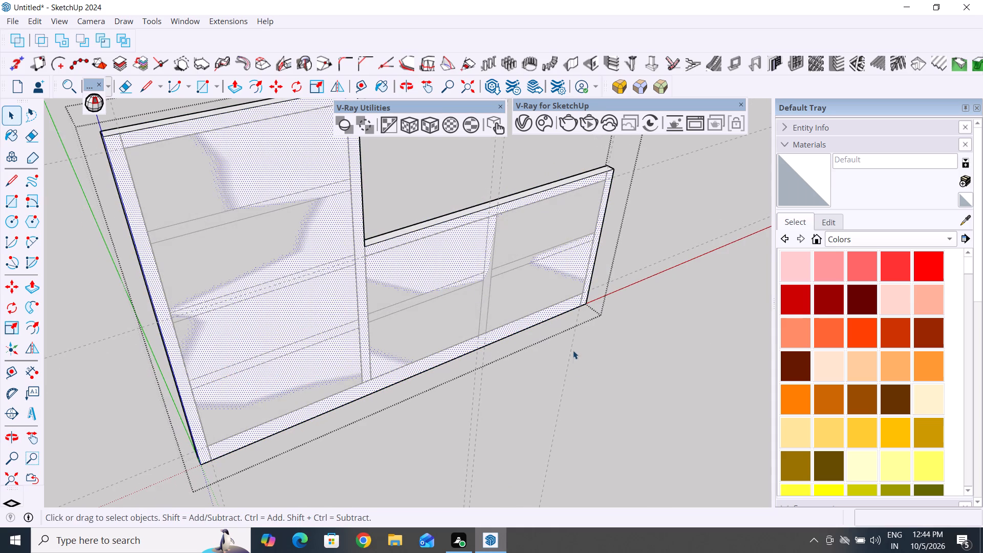
pyautogui.click(574, 365)
pyautogui.scroll(-3, 575, 317)
pyautogui.click(371, 227)
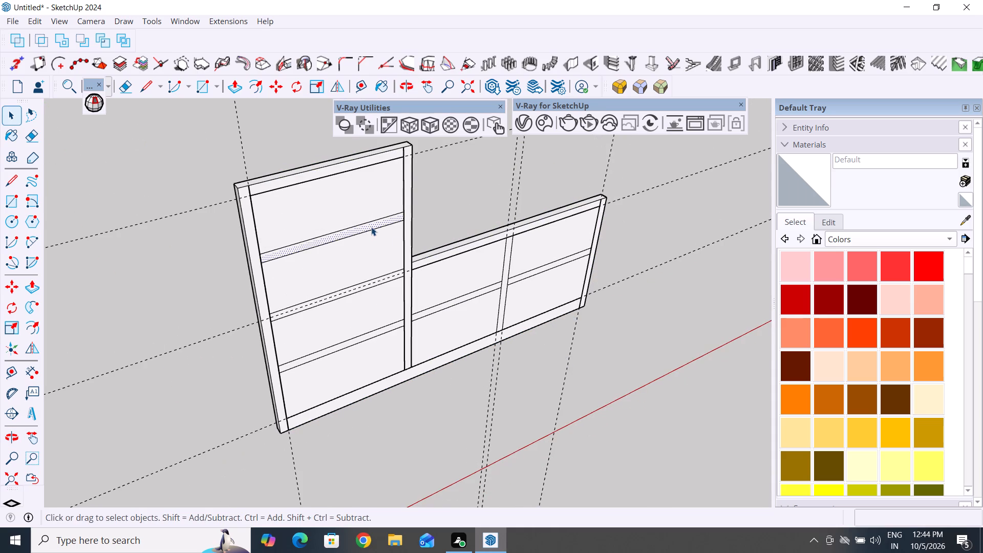
pyautogui.click(288, 176)
pyautogui.click(293, 179)
pyautogui.click(437, 202)
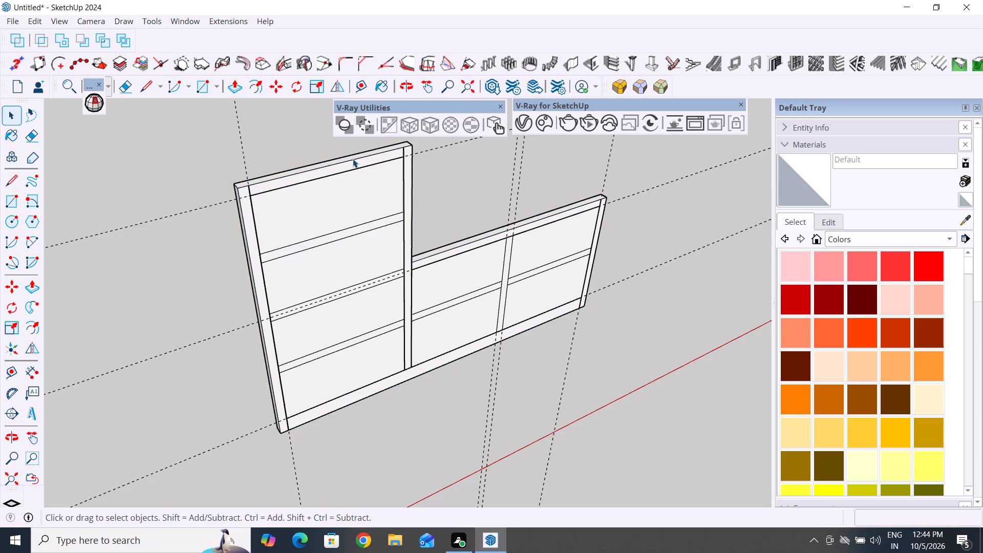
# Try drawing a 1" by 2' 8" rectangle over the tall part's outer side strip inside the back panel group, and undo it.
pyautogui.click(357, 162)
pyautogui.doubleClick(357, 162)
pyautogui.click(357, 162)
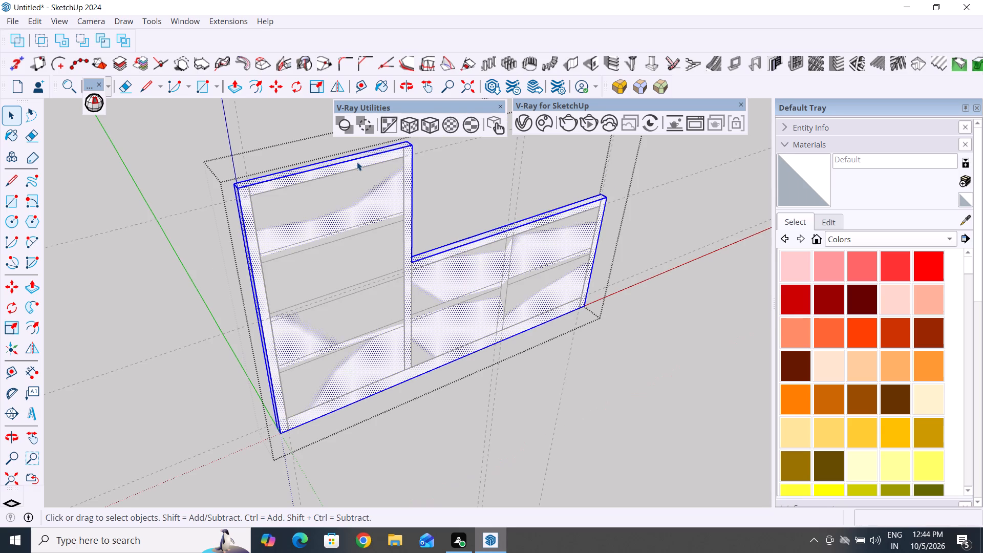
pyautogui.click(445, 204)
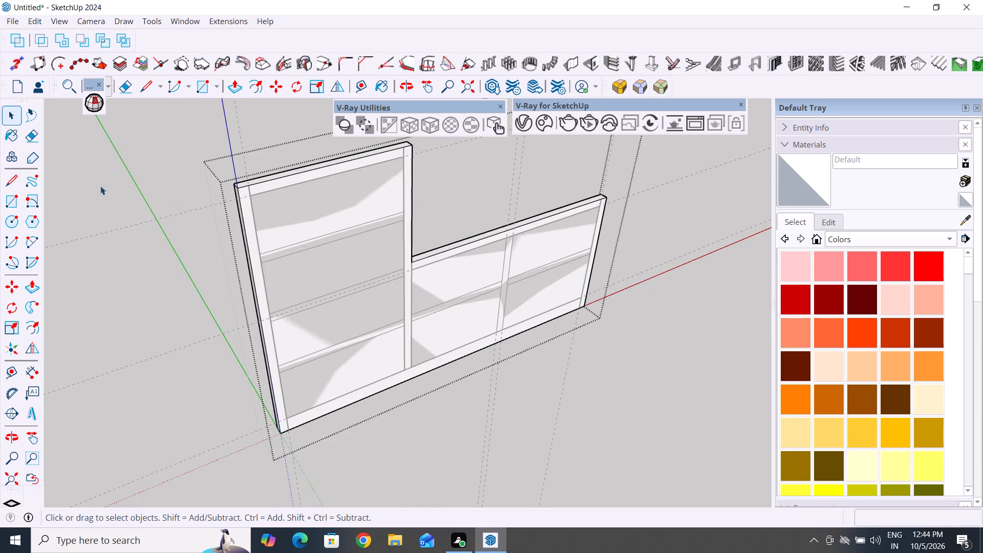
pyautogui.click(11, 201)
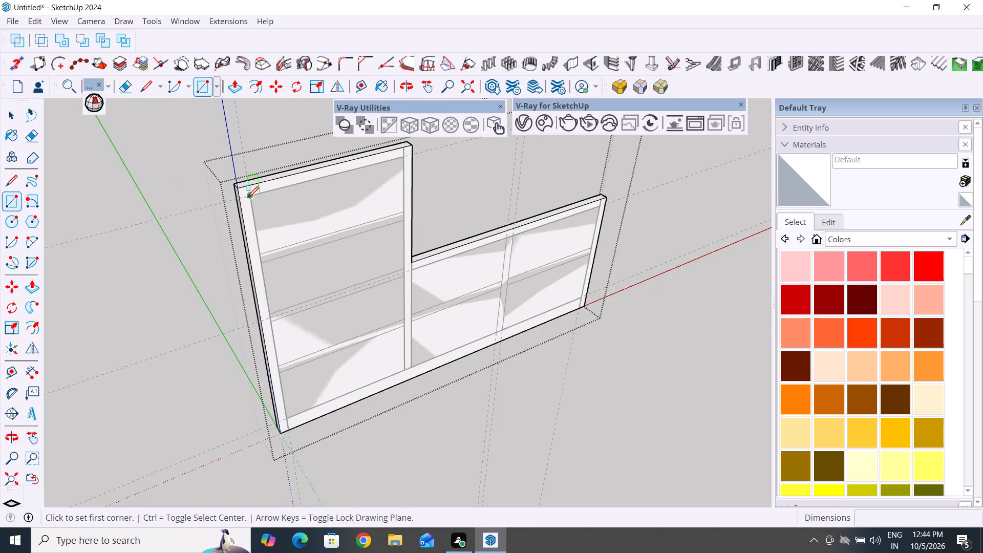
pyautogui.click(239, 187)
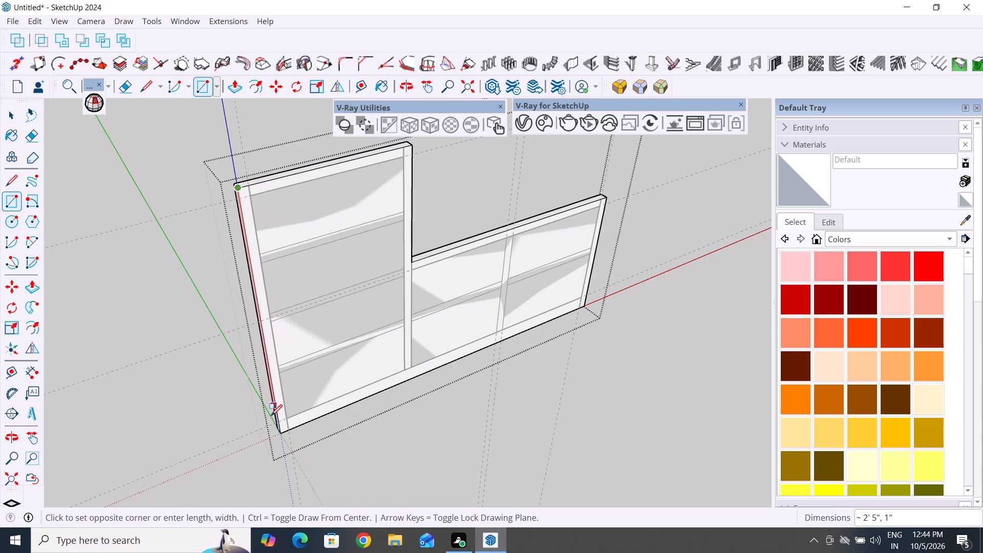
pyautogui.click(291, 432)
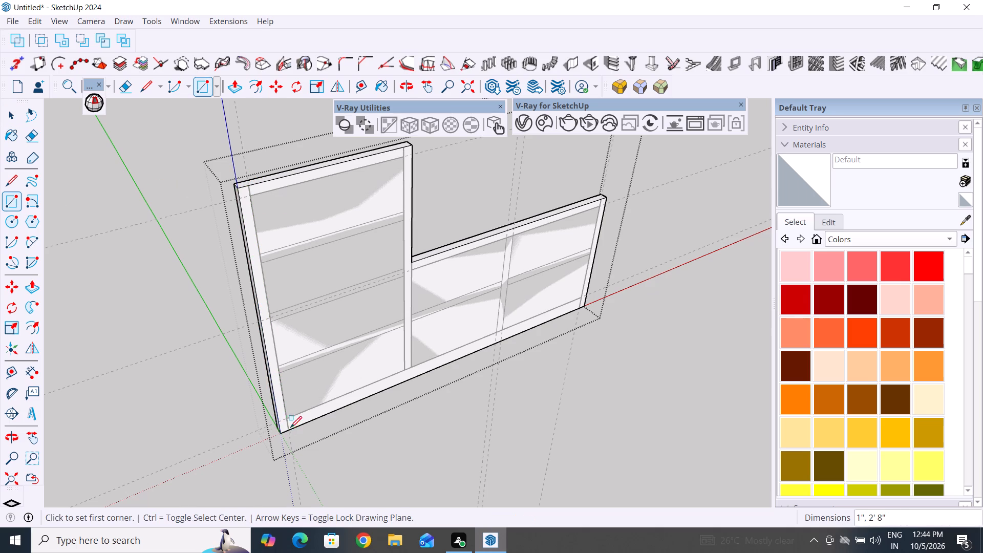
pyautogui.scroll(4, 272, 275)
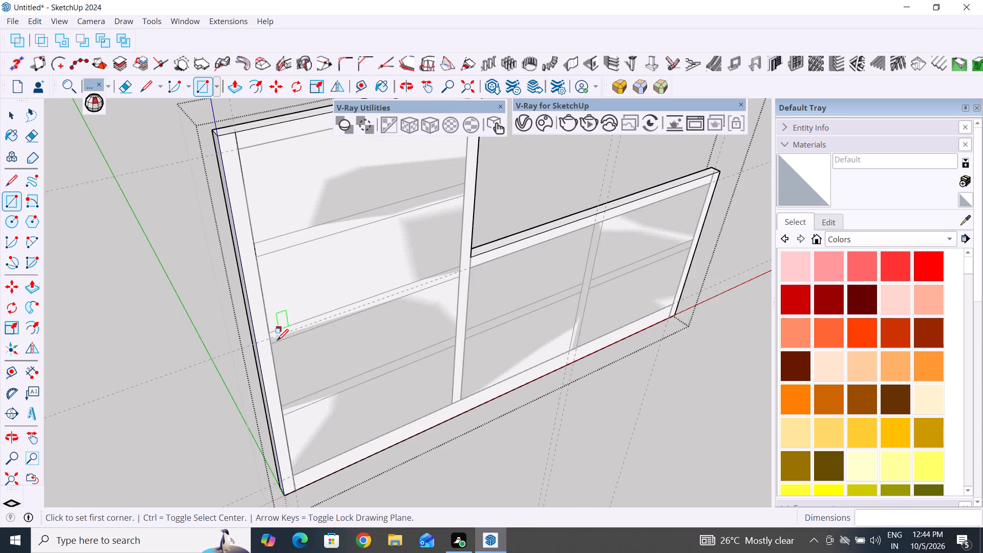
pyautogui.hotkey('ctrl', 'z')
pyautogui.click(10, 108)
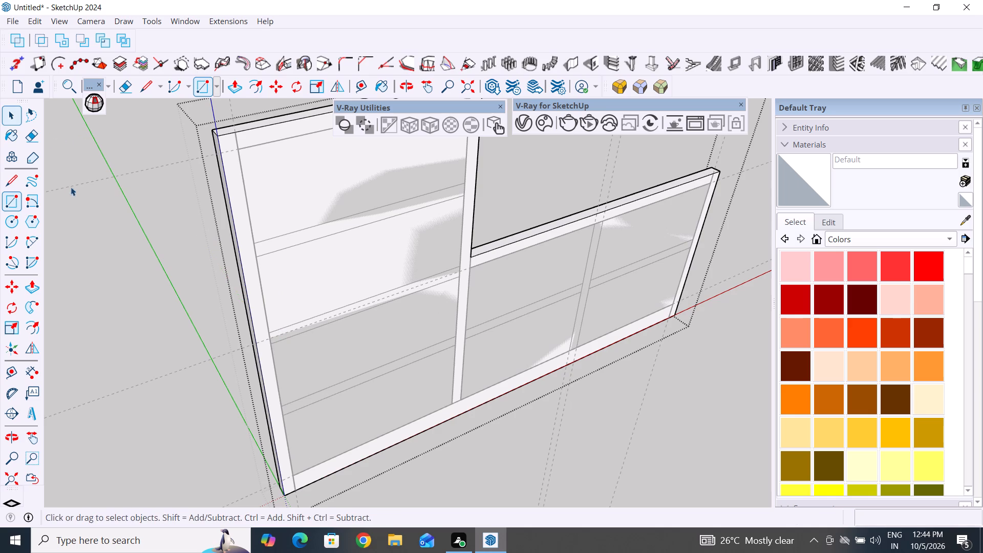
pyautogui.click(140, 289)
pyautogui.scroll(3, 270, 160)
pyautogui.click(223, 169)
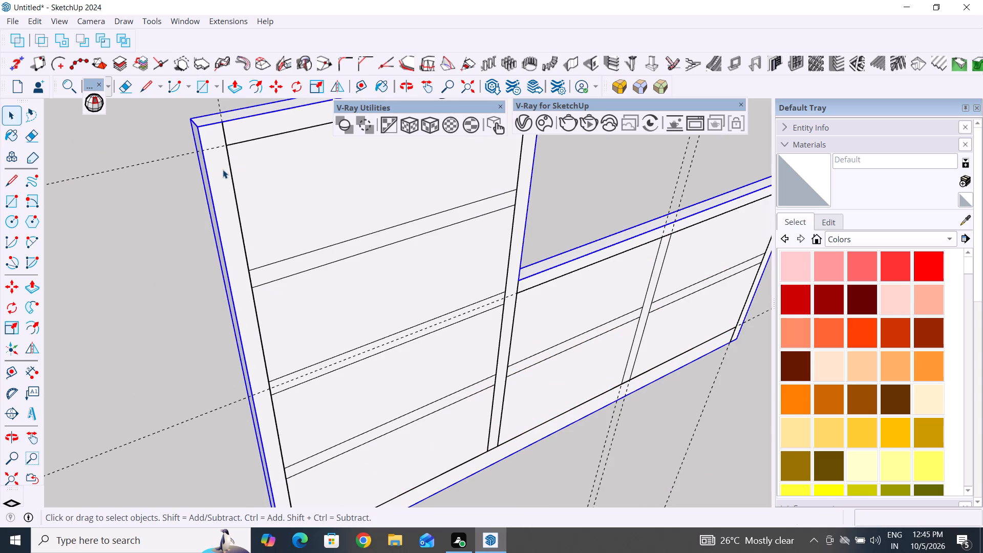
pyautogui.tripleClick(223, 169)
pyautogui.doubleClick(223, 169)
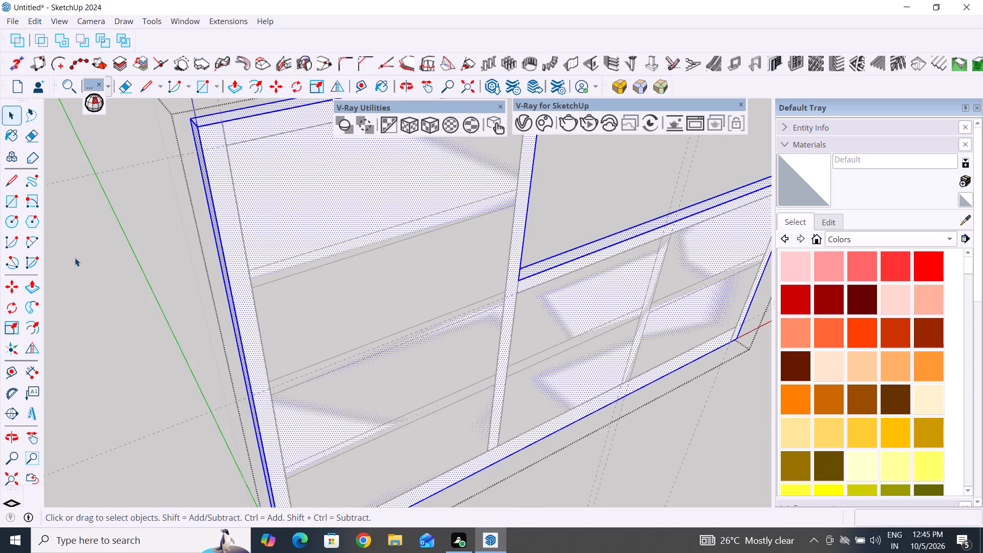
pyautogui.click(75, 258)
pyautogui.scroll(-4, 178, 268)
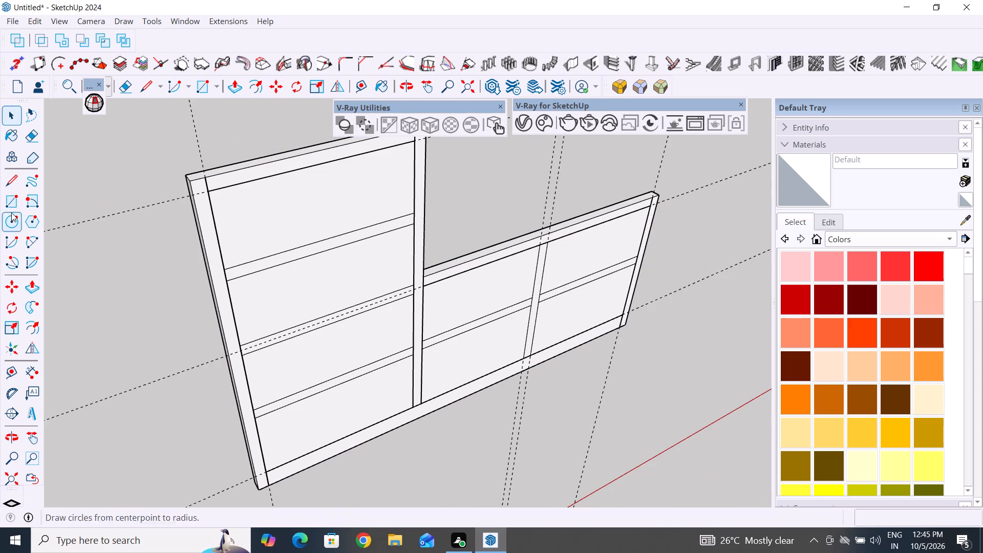
# Draw a 1" by 2' 8" rectangle over the tall part's outer side strip, outside the back panel group.
pyautogui.click(6, 204)
pyautogui.click(206, 179)
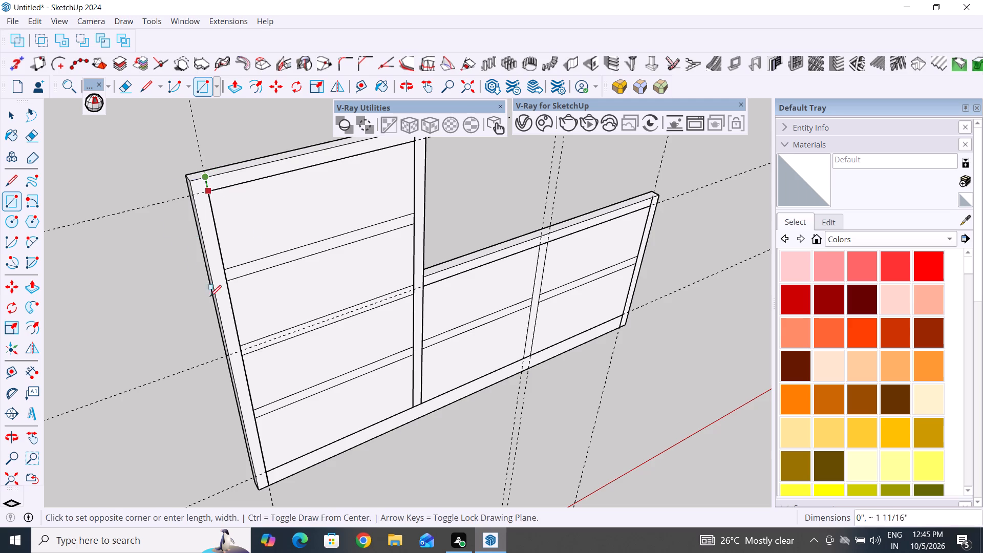
pyautogui.click(260, 492)
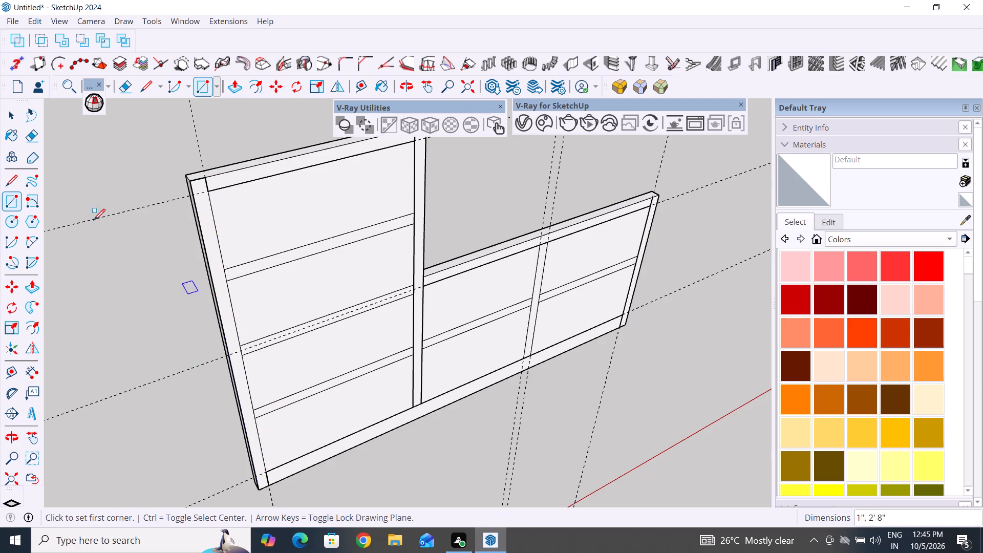
pyautogui.click(14, 121)
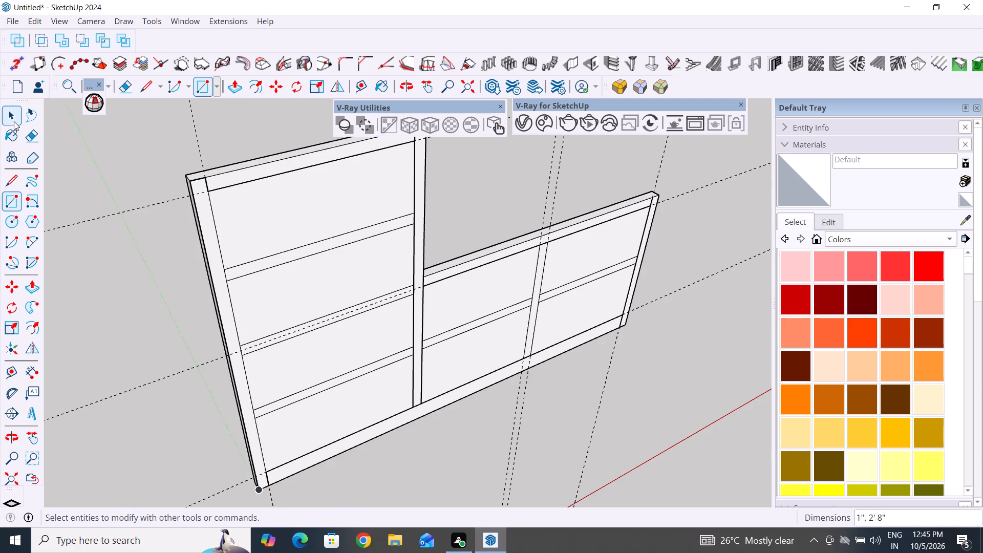
# Push/Pull the tall part's outer side strip out 25" to form the side panel.
pyautogui.click(232, 83)
pyautogui.click(202, 209)
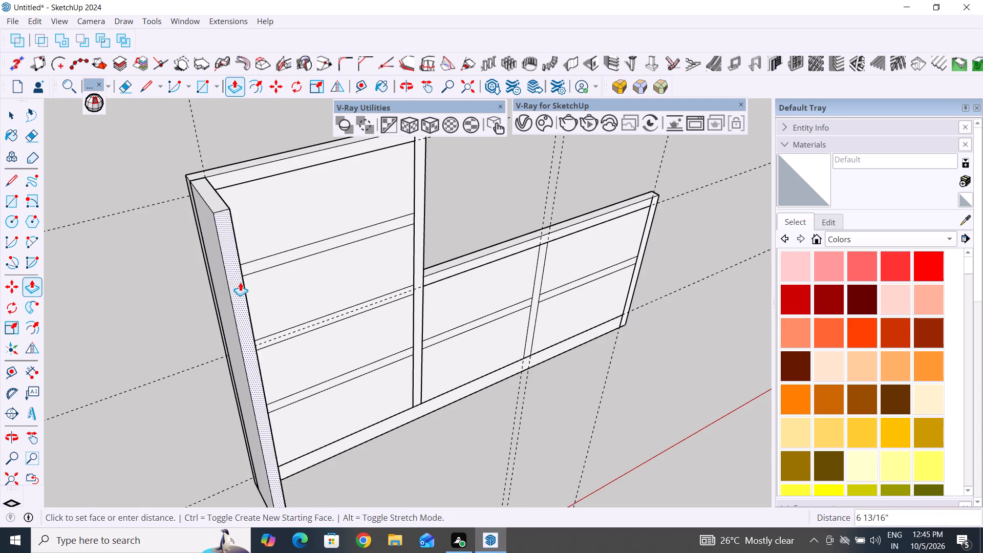
pyautogui.scroll(-11, 250, 285)
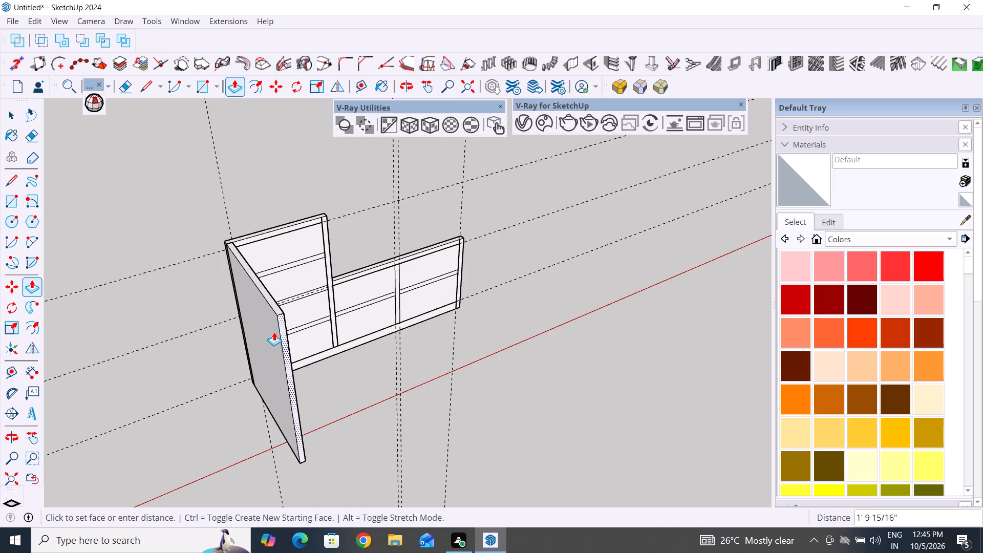
pyautogui.write('25"')
pyautogui.press('Return')
pyautogui.moveTo(459, 382); pyautogui.dragTo(183, 342, button='middle')
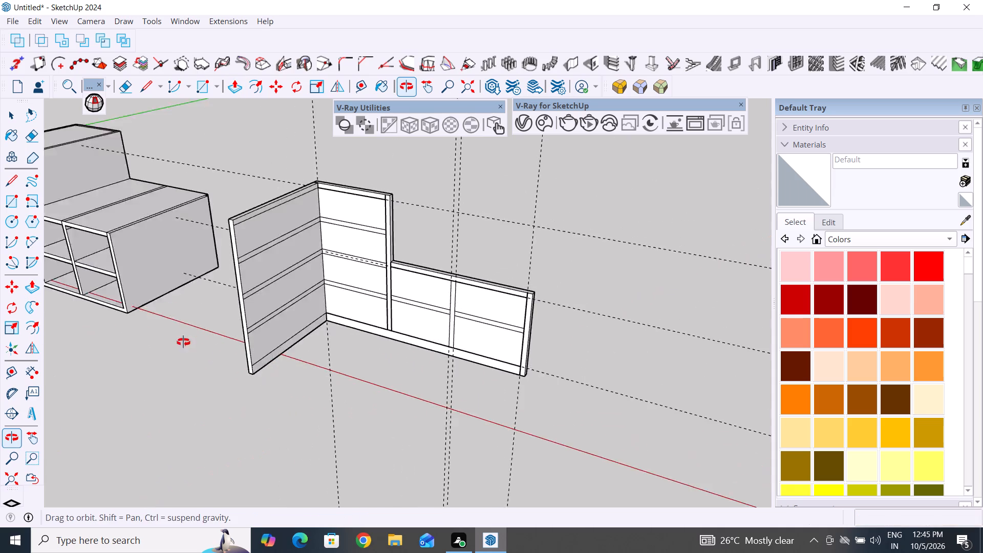
pyautogui.moveTo(183, 342); pyautogui.dragTo(598, 365, button='middle')
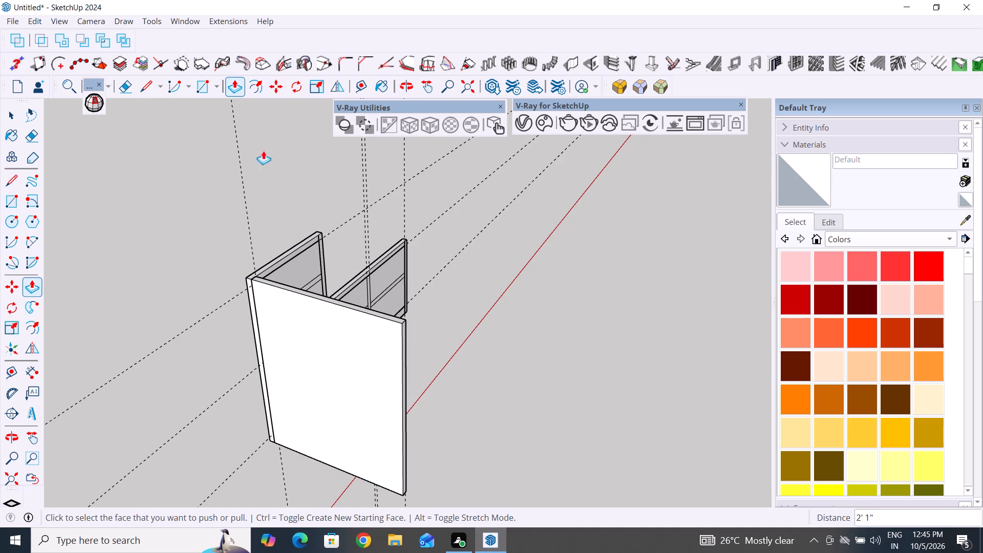
# Check inside the back panel group whether the strip on the tall part's inner edge is a separate face.
pyautogui.click(13, 117)
pyautogui.moveTo(493, 337); pyautogui.dragTo(127, 309, button='middle')
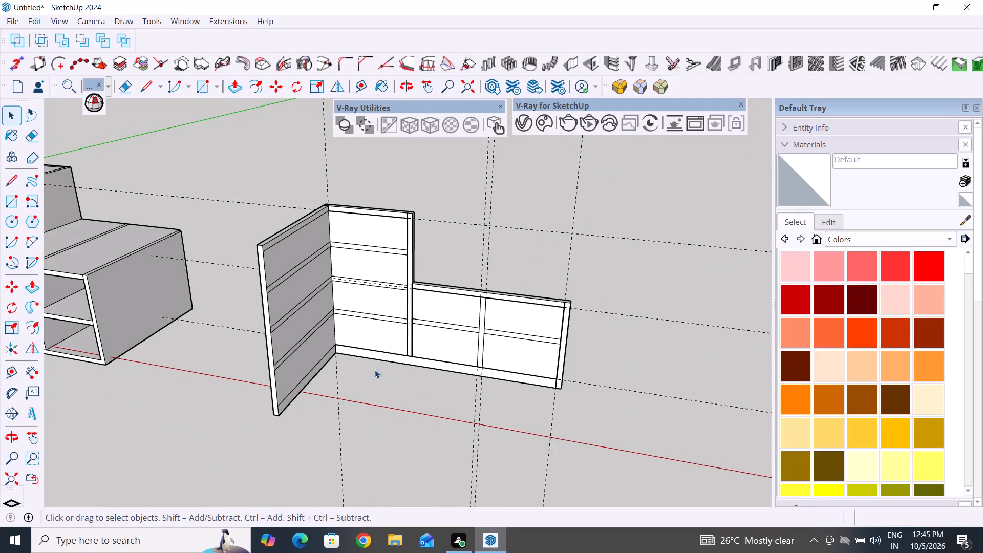
pyautogui.scroll(3, 373, 369)
pyautogui.click(419, 343)
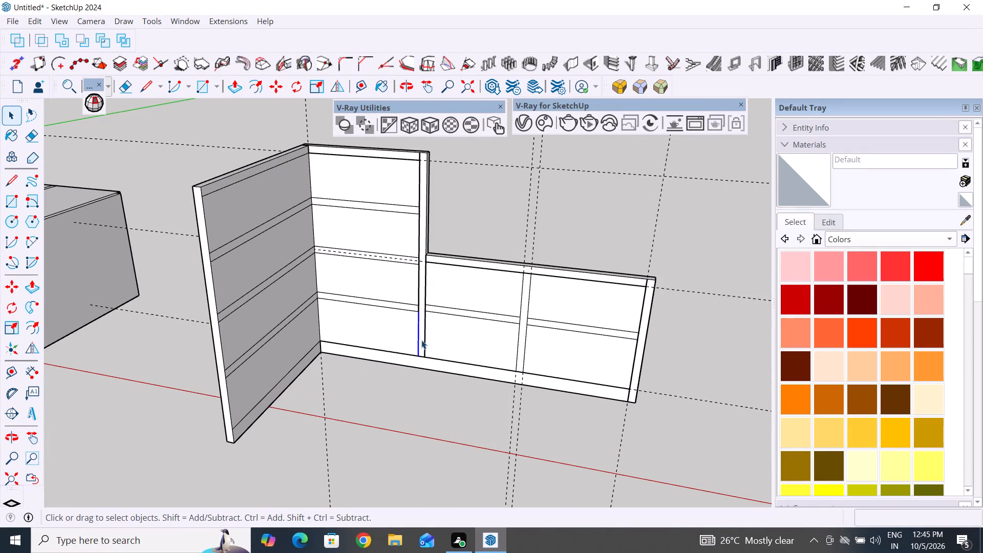
pyautogui.click(421, 340)
pyautogui.scroll(4, 422, 246)
pyautogui.tripleClick(422, 246)
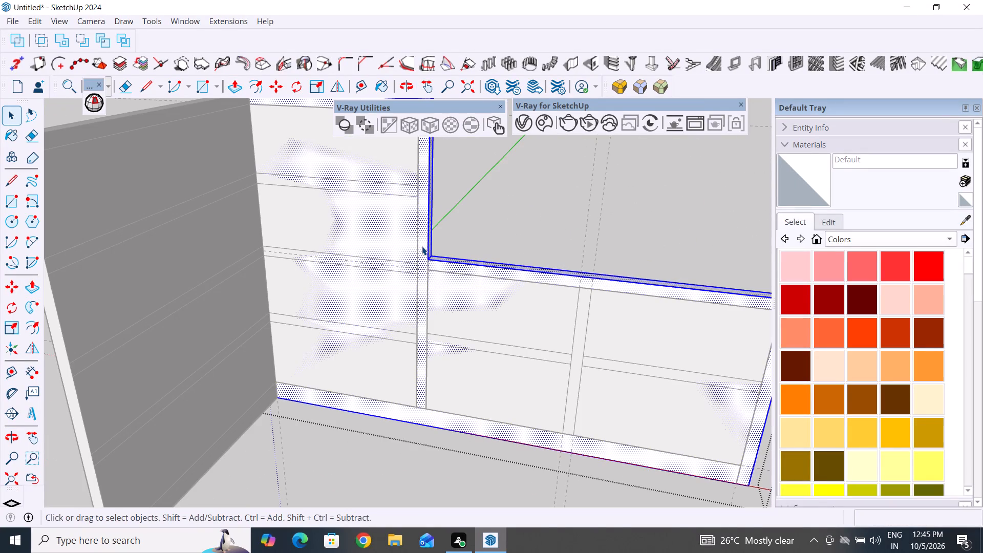
pyautogui.click(422, 246)
pyautogui.scroll(-10, 421, 363)
pyautogui.click(454, 455)
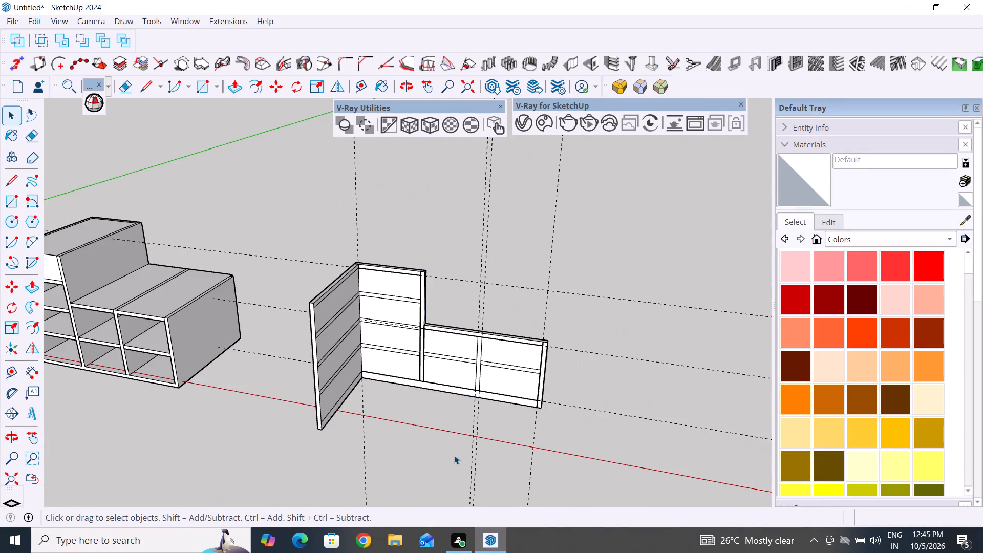
pyautogui.moveTo(387, 438); pyautogui.dragTo(428, 354, button='middle')
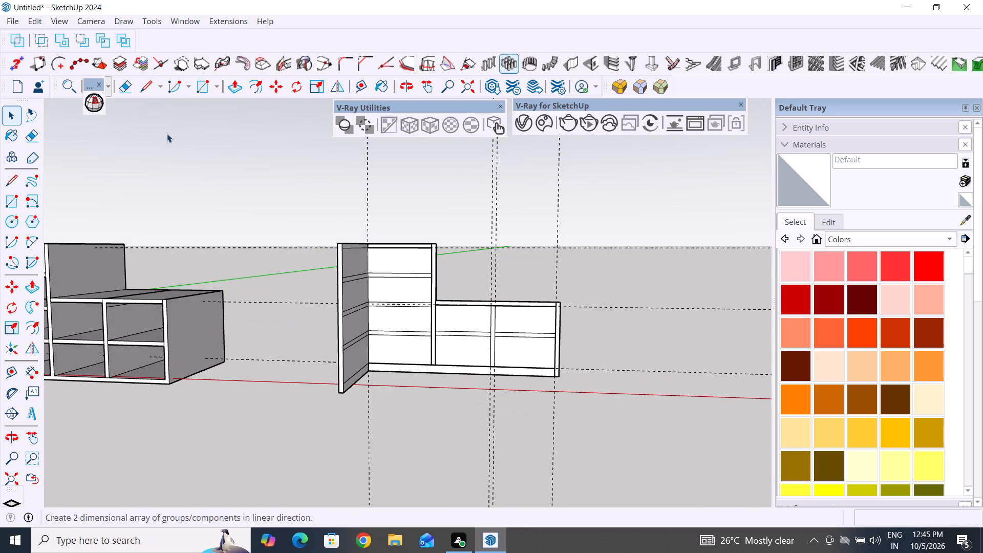
# Draw a 1" by 2' 6" rectangle over the tall part's inner side strip, outside the back panel group.
pyautogui.click(18, 203)
pyautogui.scroll(5, 409, 353)
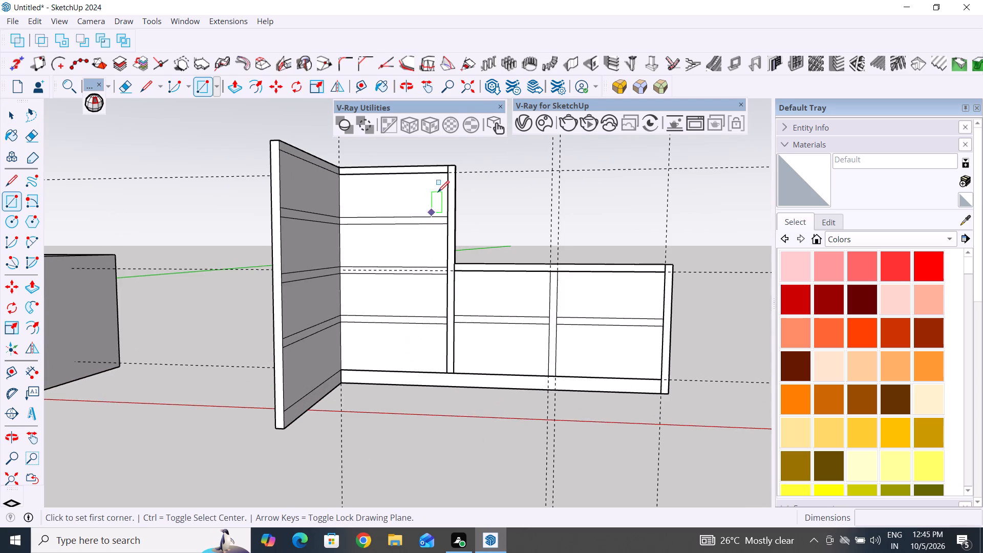
pyautogui.click(448, 165)
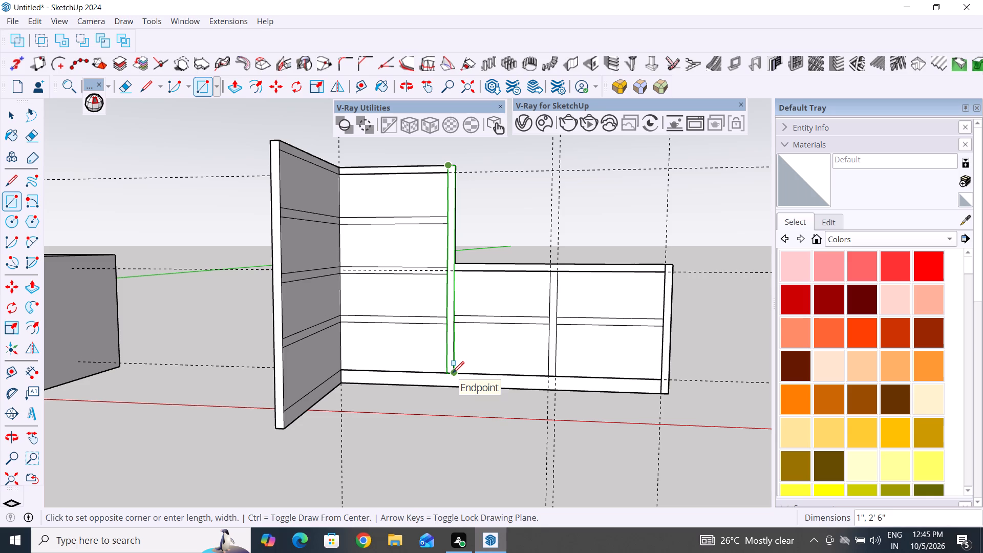
pyautogui.click(453, 373)
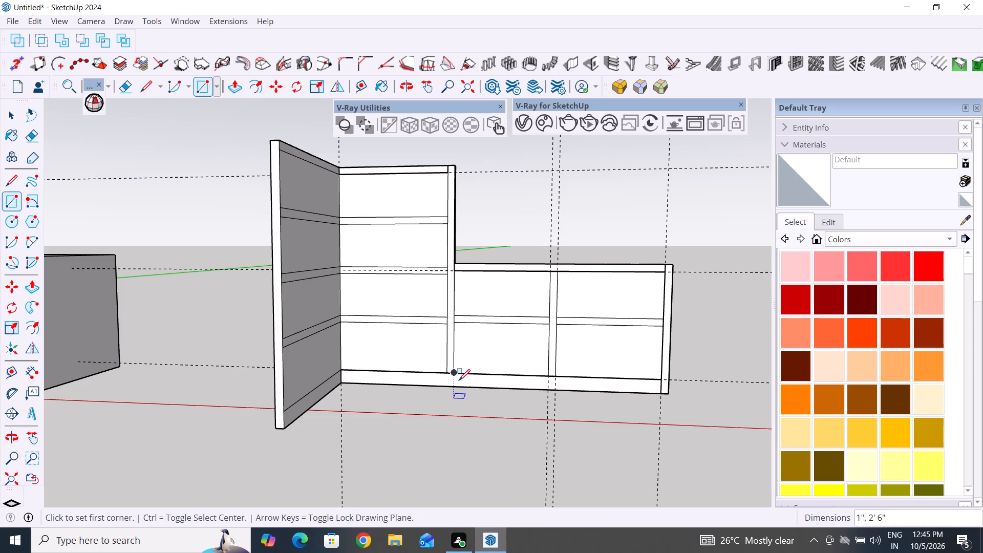
pyautogui.click(12, 116)
# Push/Pull the tall part's inner side strip out 25", level with the front of the outer side panel.
pyautogui.click(229, 90)
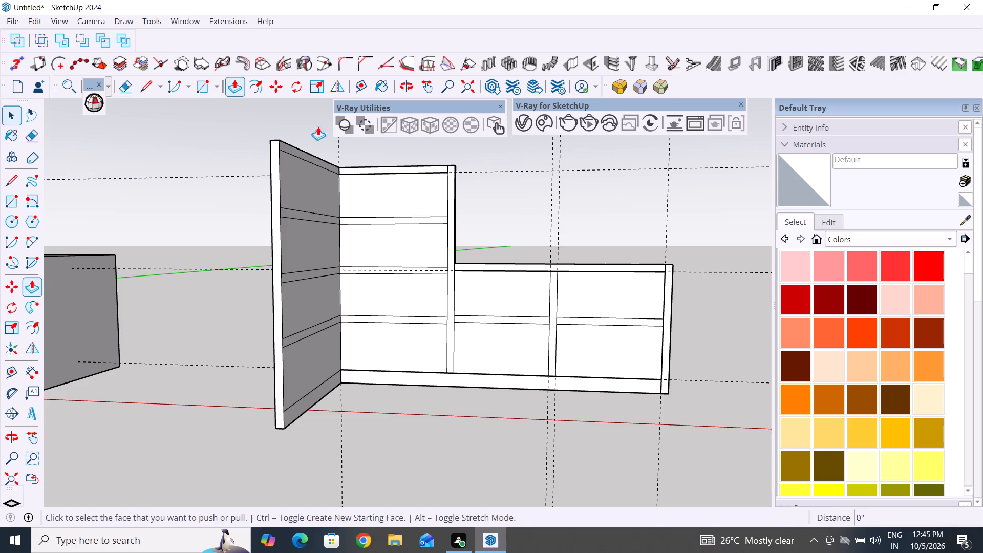
pyautogui.click(451, 212)
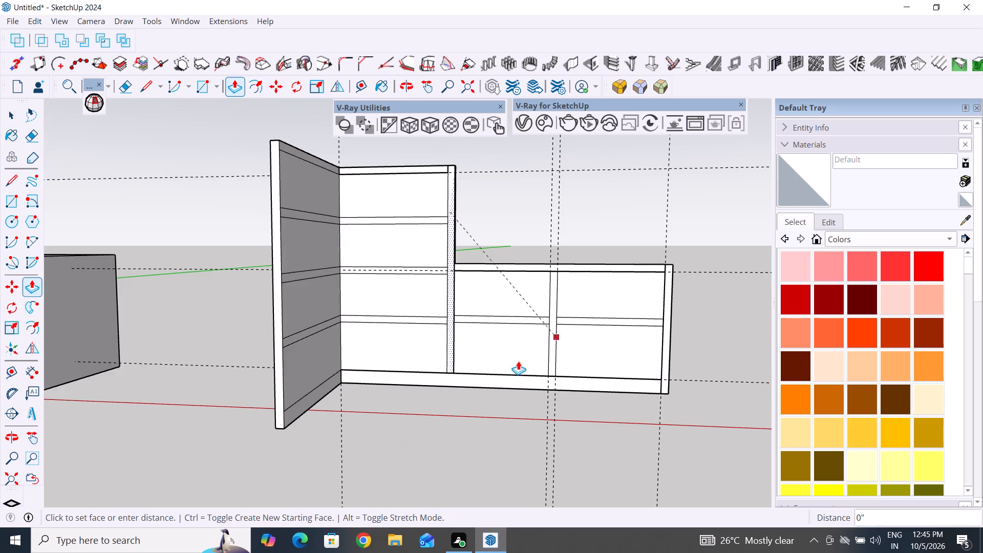
pyautogui.moveTo(456, 381); pyautogui.dragTo(687, 330, button='middle')
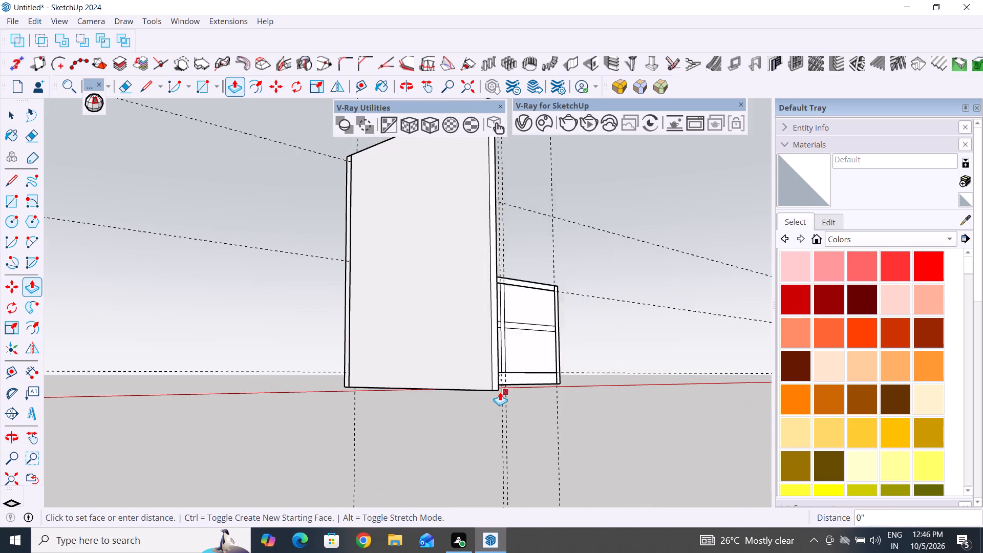
pyautogui.click(496, 390)
pyautogui.click(11, 109)
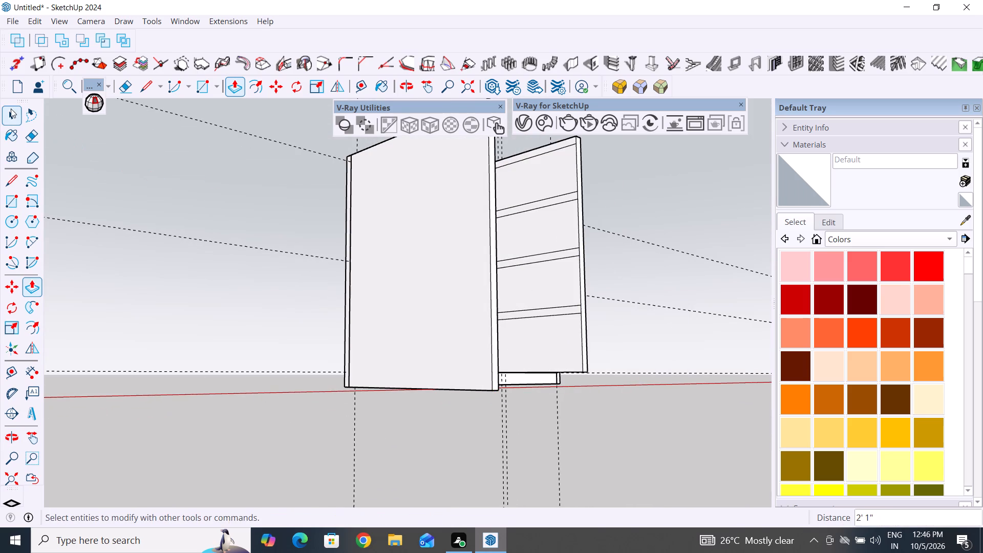
pyautogui.click(302, 189)
# Push/Pull the low part's middle divider strip out 25", level with the front of the tall part's side panels.
pyautogui.scroll(-6, 269, 340)
pyautogui.moveTo(400, 364); pyautogui.dragTo(219, 485, button='middle')
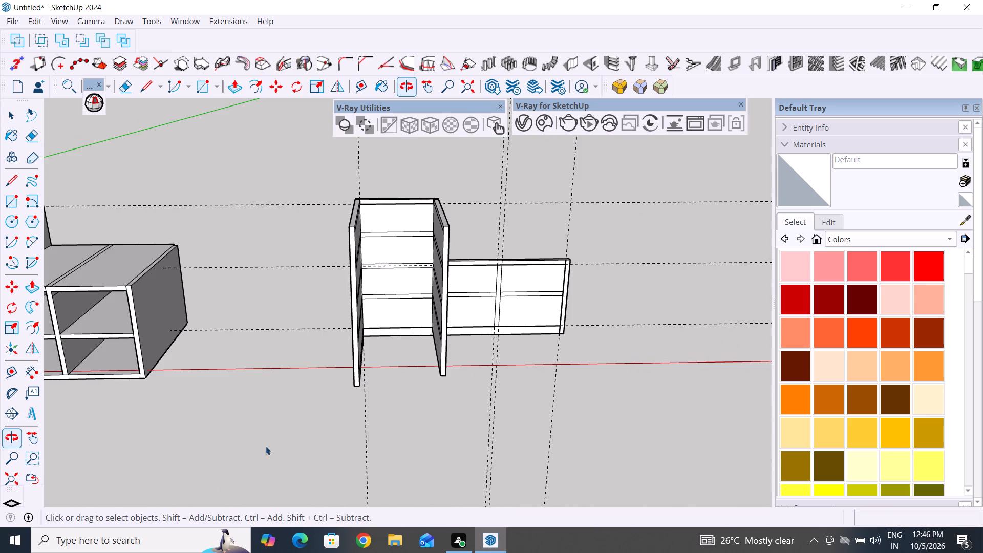
pyautogui.scroll(4, 519, 326)
pyautogui.moveTo(526, 370); pyautogui.dragTo(466, 371, button='middle')
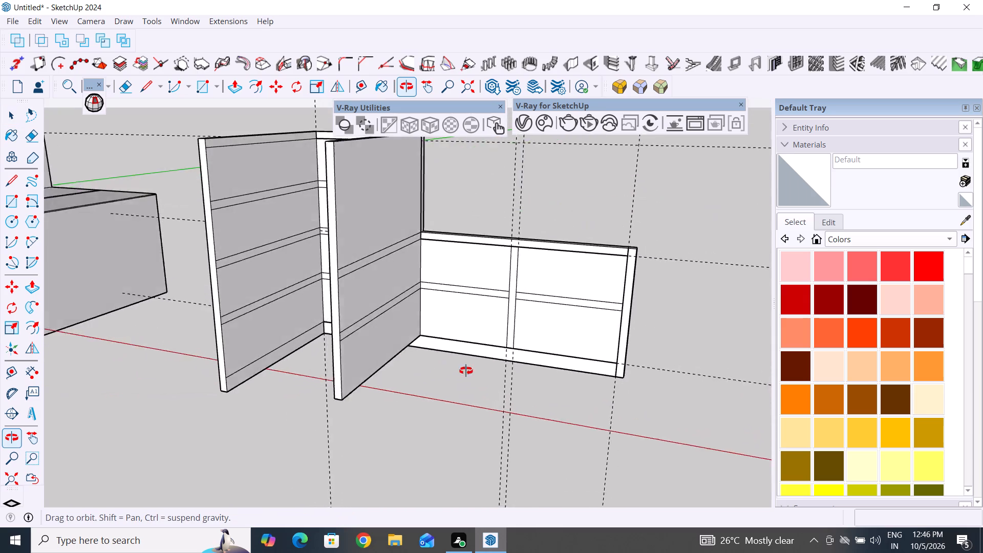
pyautogui.moveTo(466, 371); pyautogui.dragTo(485, 378, button='middle')
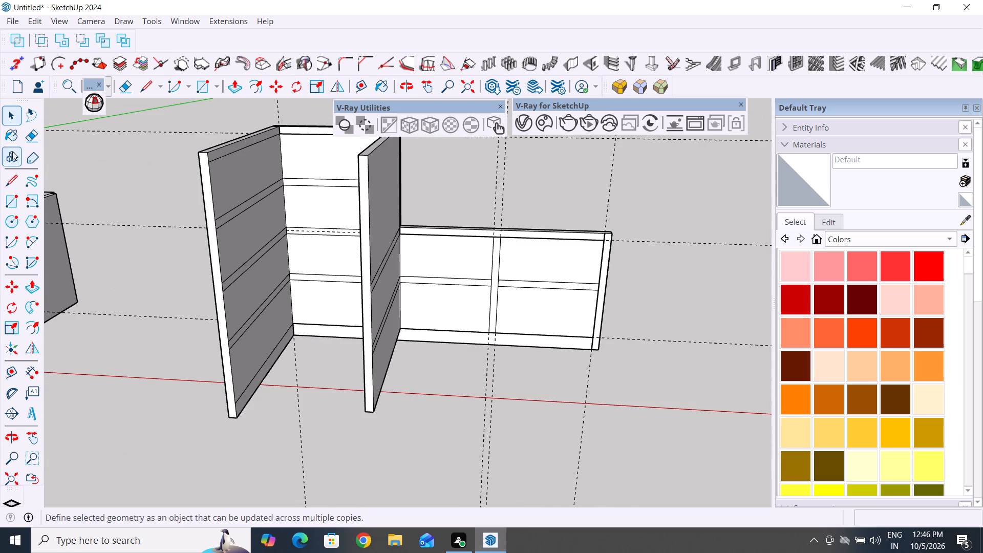
pyautogui.click(30, 285)
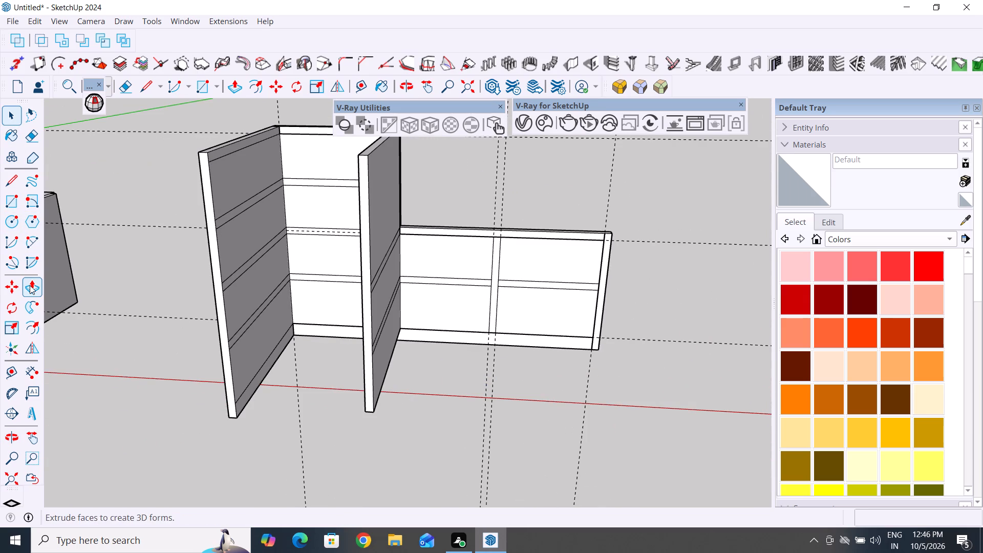
pyautogui.scroll(4, 479, 315)
pyautogui.click(499, 317)
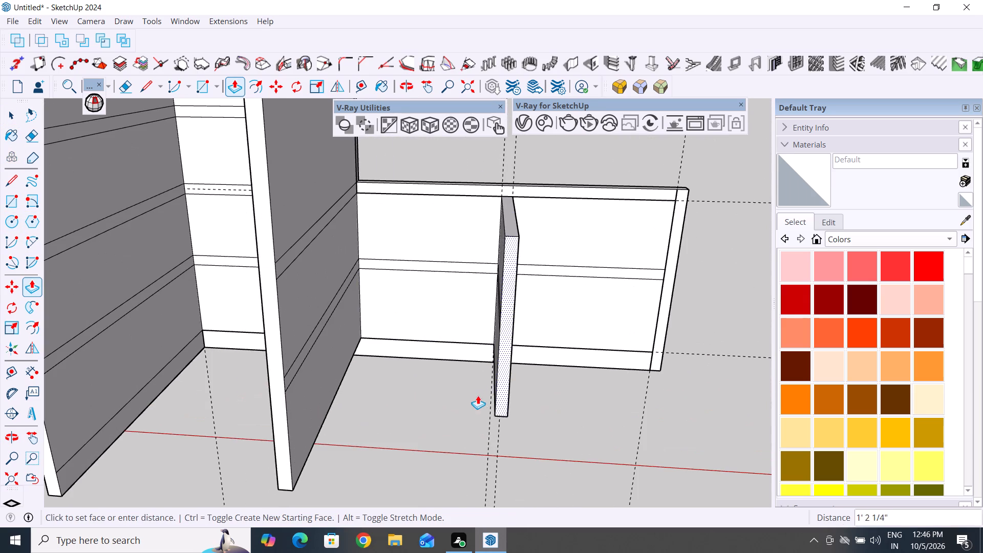
pyautogui.click(291, 486)
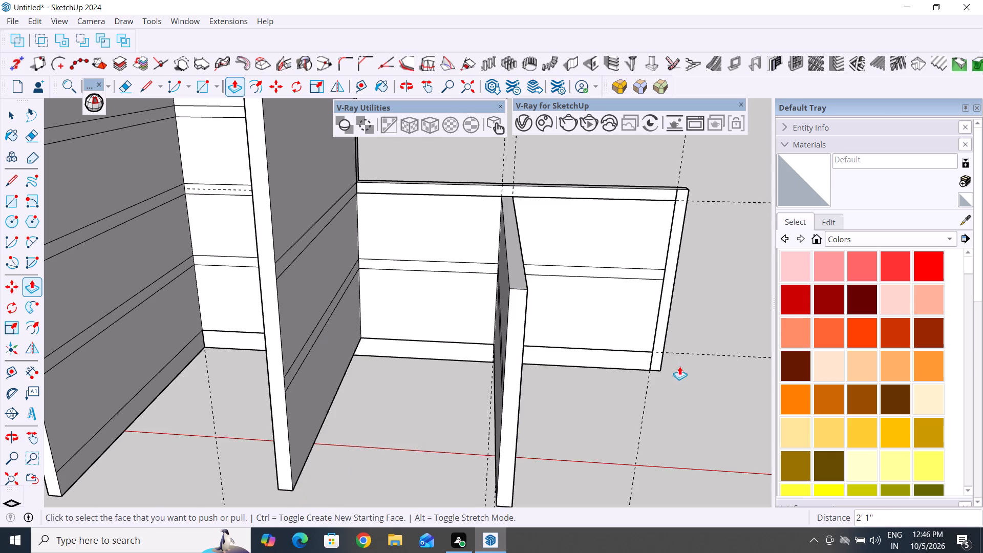
# Check the low part's outer side strip and its shelf strips for separate faces outside the back panel group.
pyautogui.click(668, 302)
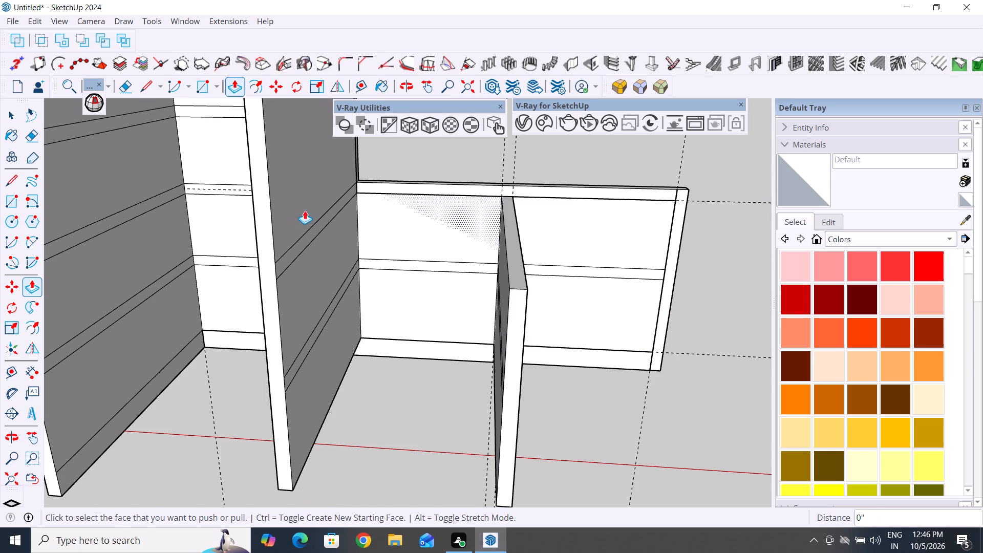
pyautogui.click(12, 111)
pyautogui.click(638, 421)
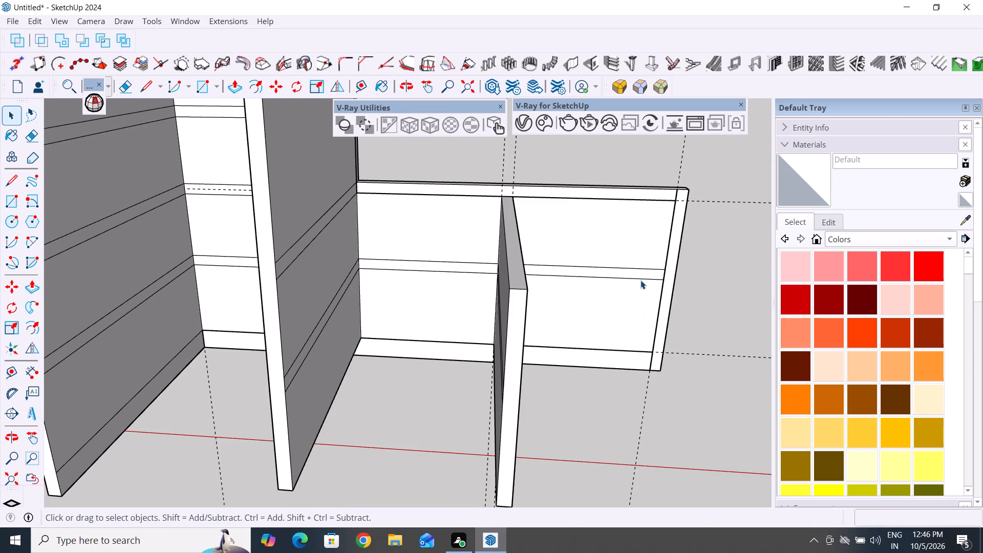
pyautogui.click(643, 272)
pyautogui.click(421, 265)
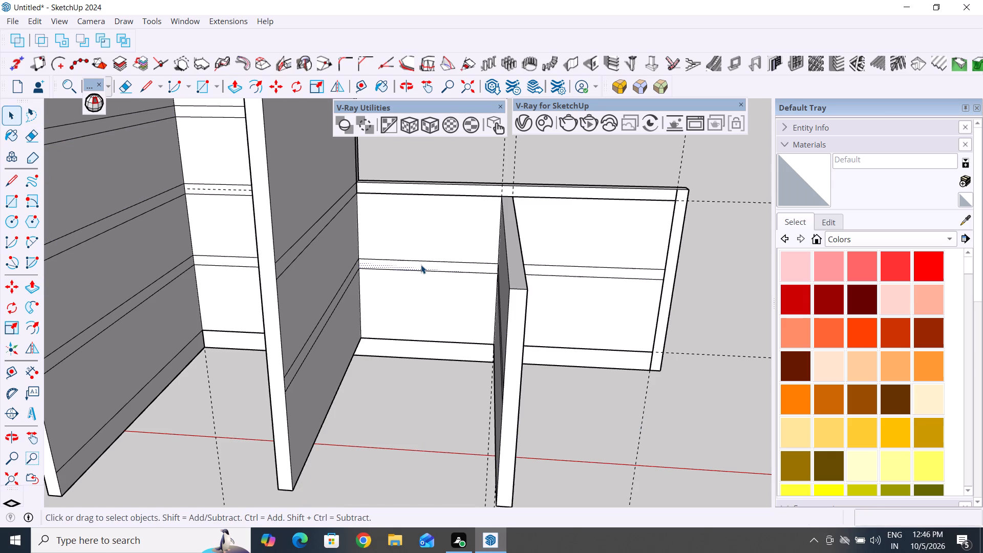
pyautogui.scroll(-4, 491, 399)
pyautogui.moveTo(570, 387); pyautogui.dragTo(634, 399, button='middle')
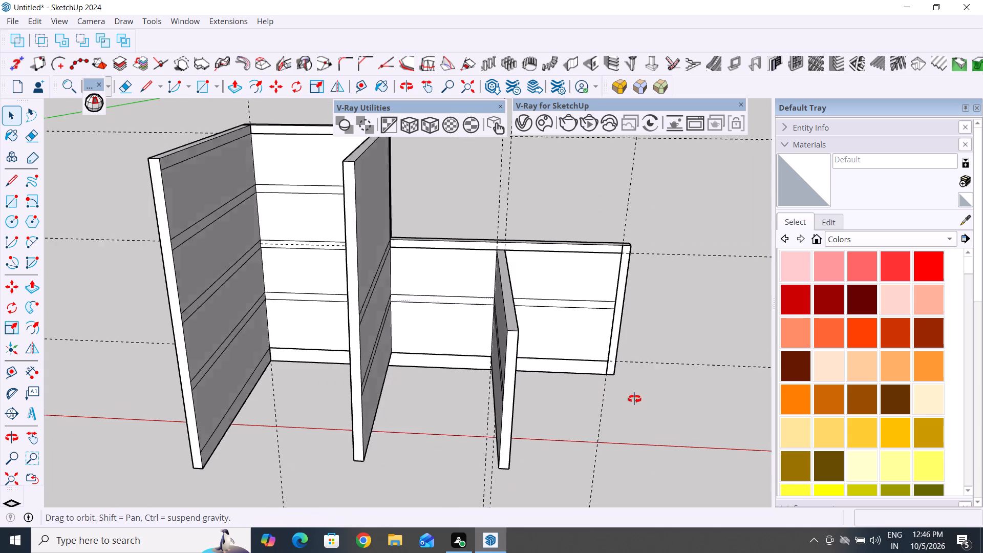
pyautogui.moveTo(634, 399); pyautogui.dragTo(440, 375, button='middle')
pyautogui.scroll(3, 625, 410)
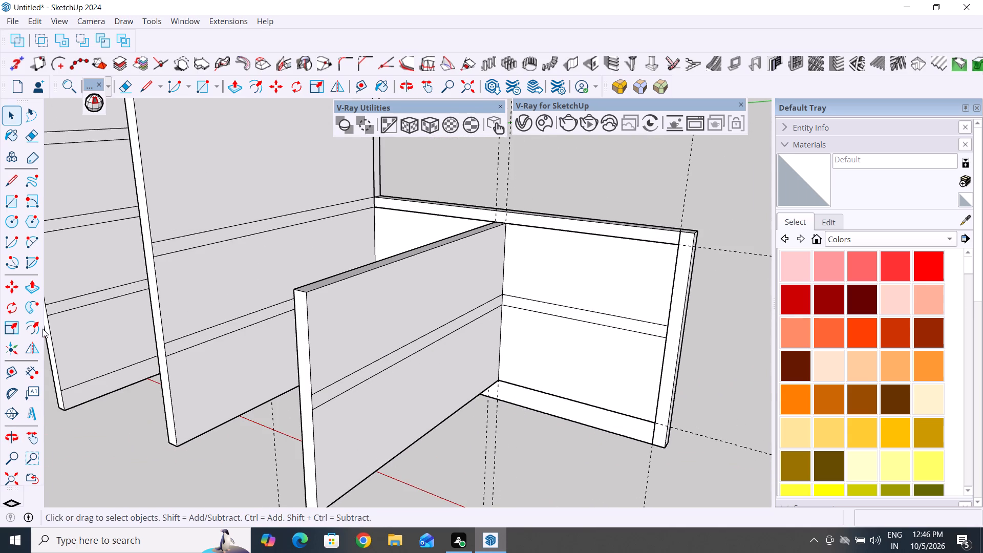
pyautogui.scroll(-4, 523, 332)
pyautogui.moveTo(562, 391); pyautogui.dragTo(583, 407, button='middle')
pyautogui.scroll(4, 636, 432)
pyautogui.scroll(3, 646, 371)
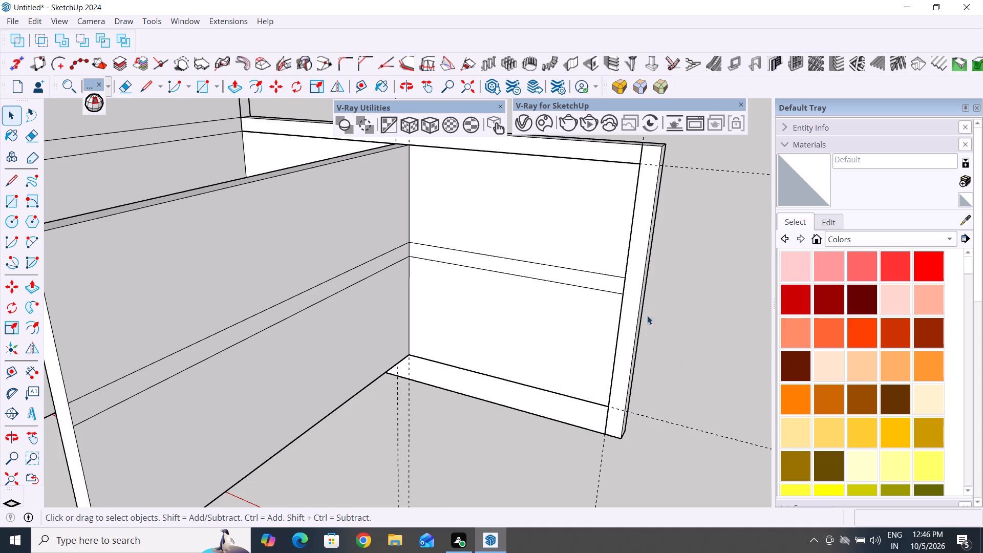
pyautogui.click(637, 303)
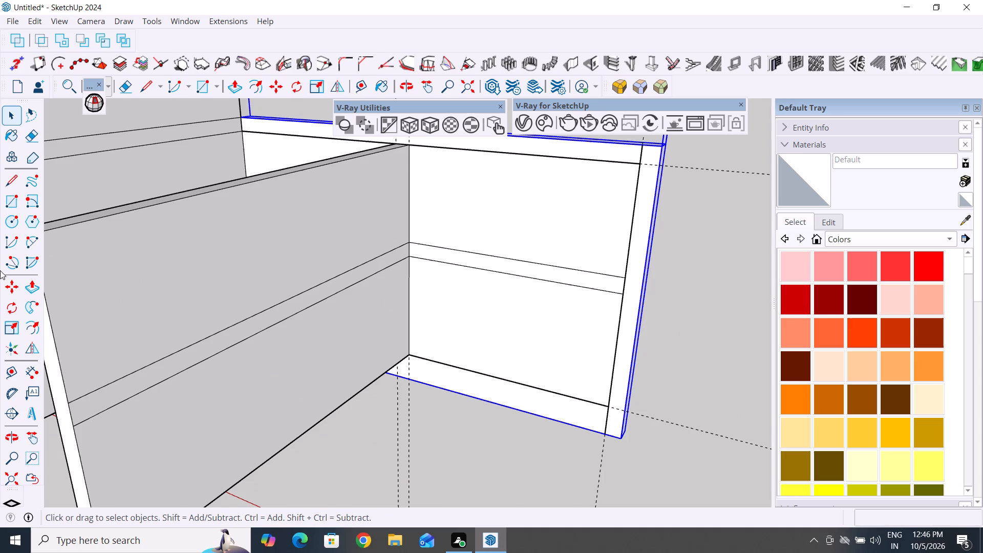
# Draw a 1" by 1' 6" rectangle over the low part's outer side strip, outside the back panel group.
pyautogui.click(10, 204)
pyautogui.scroll(-1, 668, 247)
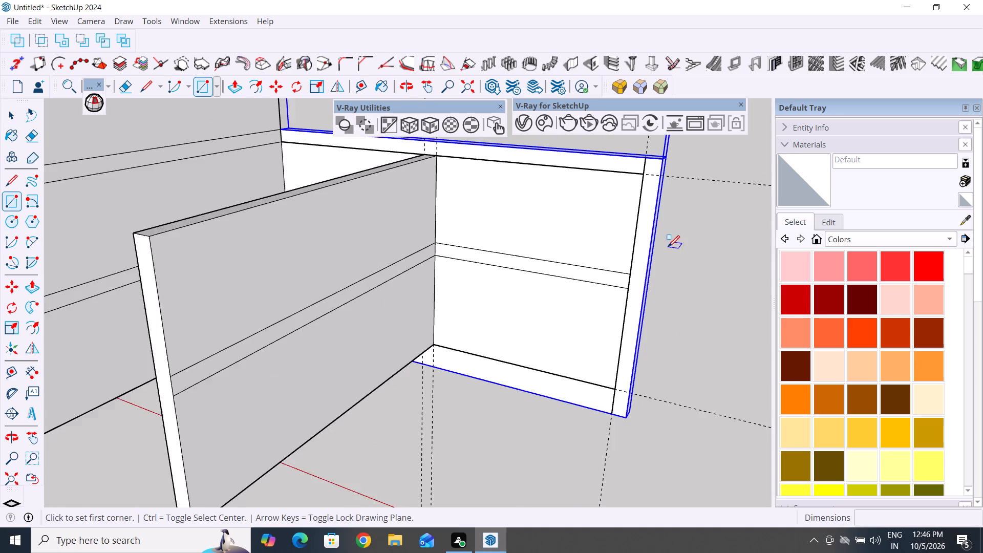
pyautogui.scroll(-1, 668, 247)
pyautogui.scroll(-2, 645, 202)
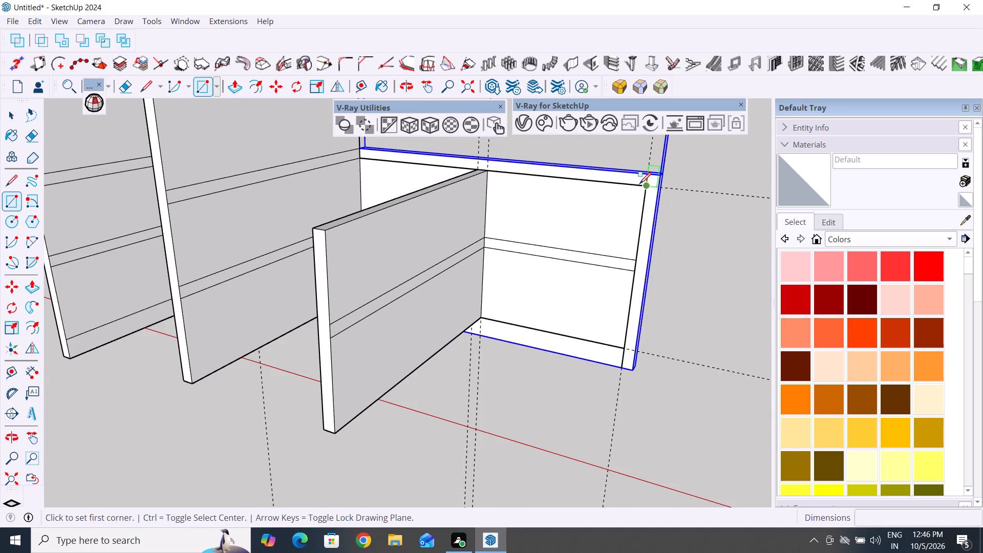
pyautogui.click(651, 174)
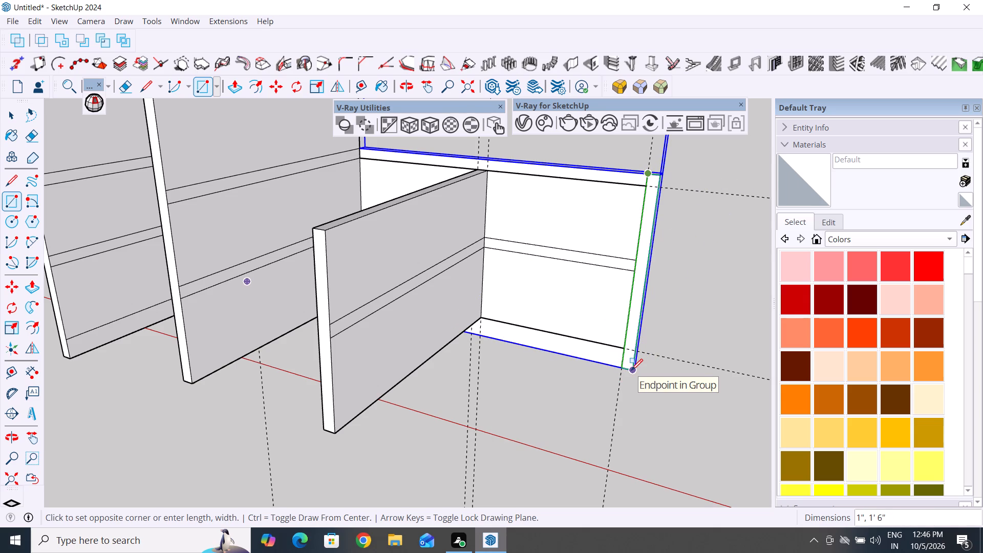
pyautogui.click(633, 372)
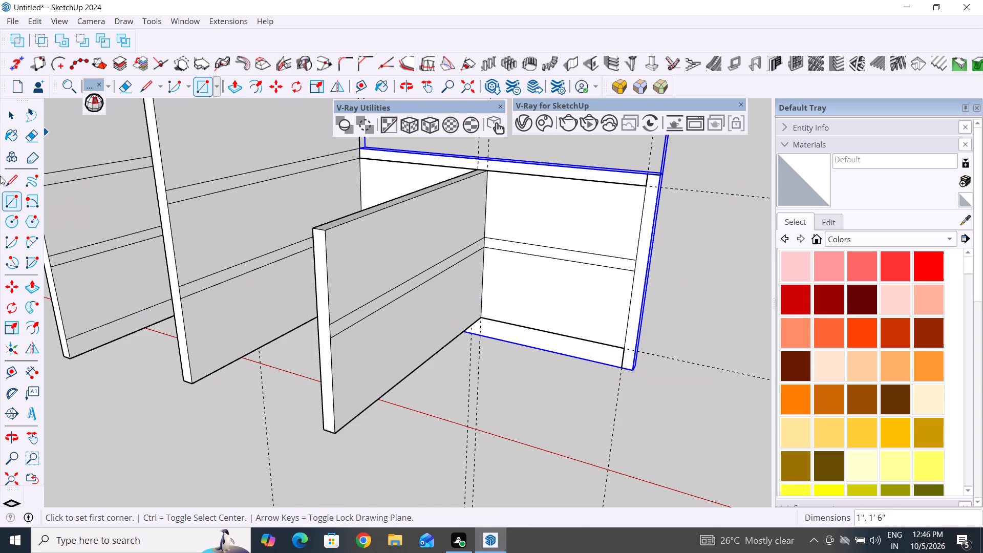
pyautogui.click(9, 111)
# Push/Pull the low part's outer side strip out 25", level with the front of the middle divider.
pyautogui.click(232, 87)
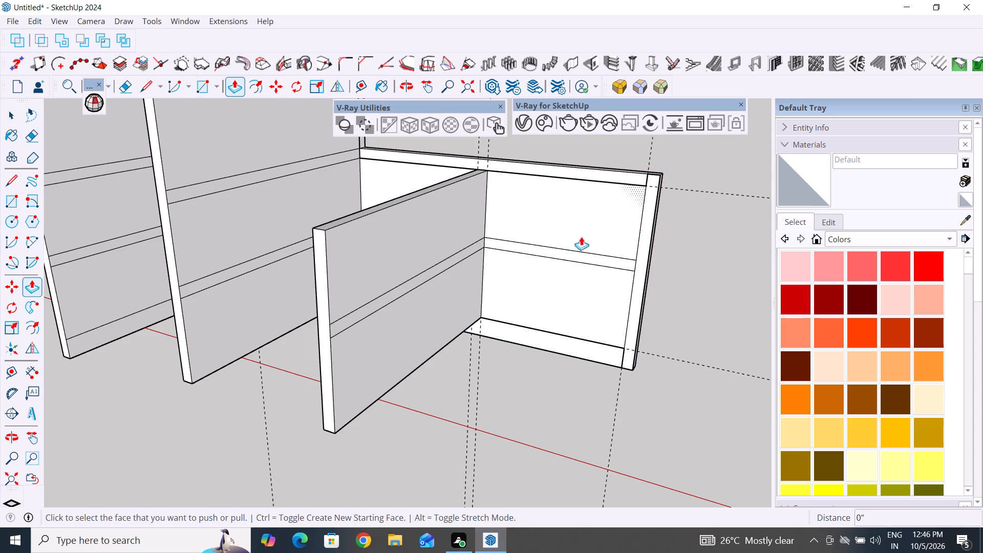
pyautogui.click(645, 246)
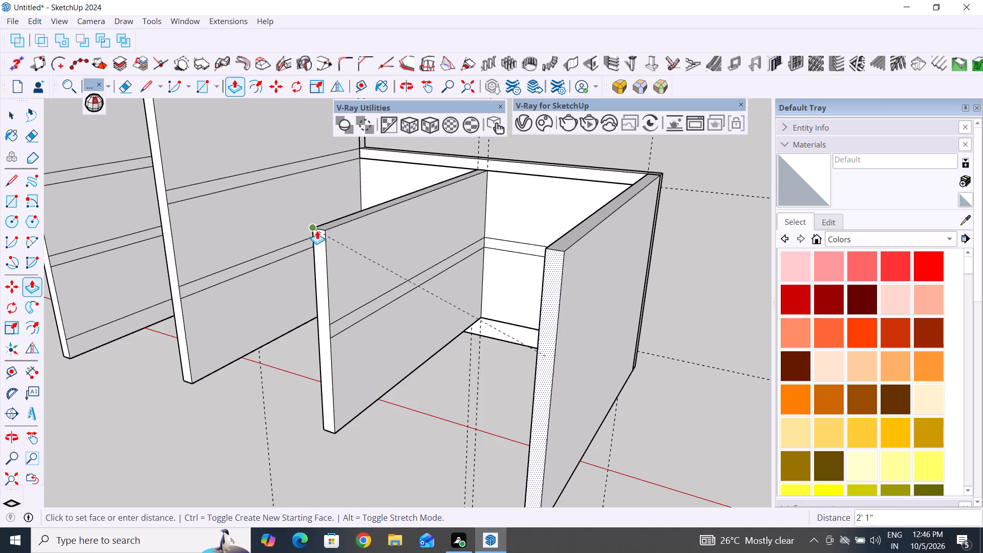
pyautogui.click(322, 227)
# Push/Pull the top face of the low part's middle divider up 1" to the back panel's top edge.
pyautogui.moveTo(521, 383); pyautogui.dragTo(644, 418, button='middle')
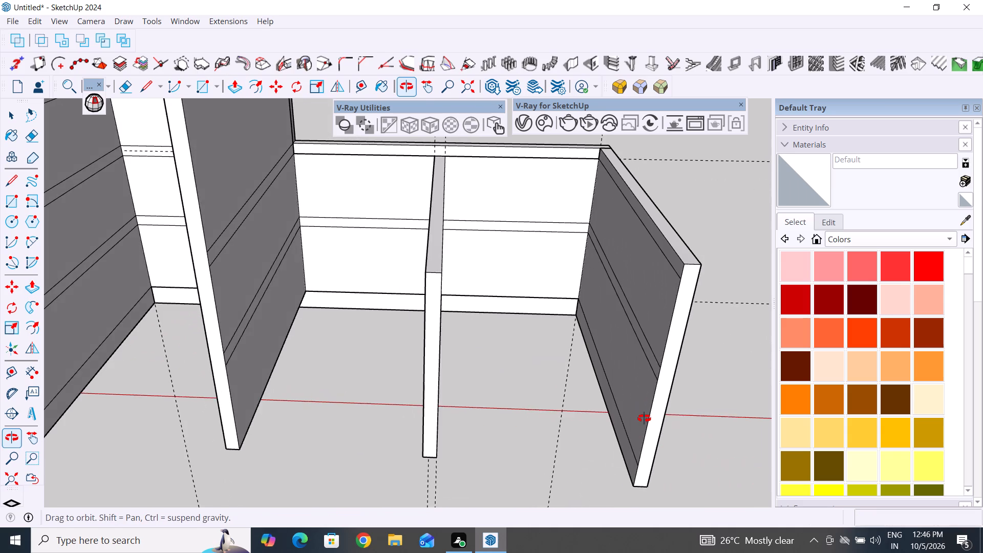
pyautogui.moveTo(644, 418); pyautogui.dragTo(636, 422, button='middle')
pyautogui.click(16, 119)
pyautogui.scroll(1, 507, 369)
pyautogui.moveTo(504, 378); pyautogui.dragTo(499, 429, button='middle')
pyautogui.scroll(-6, 465, 344)
pyautogui.scroll(9, 443, 194)
pyautogui.doubleClick(448, 222)
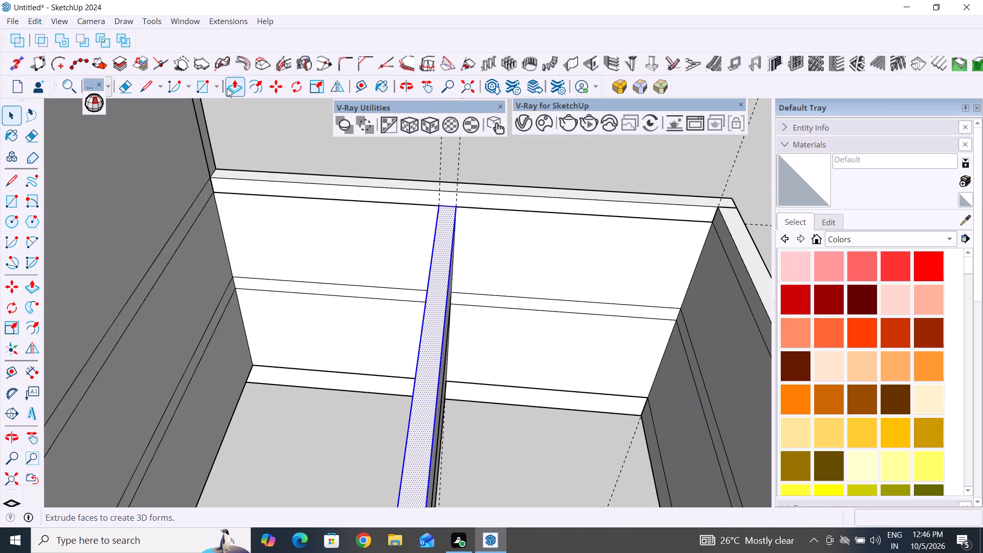
pyautogui.click(229, 86)
pyautogui.click(452, 228)
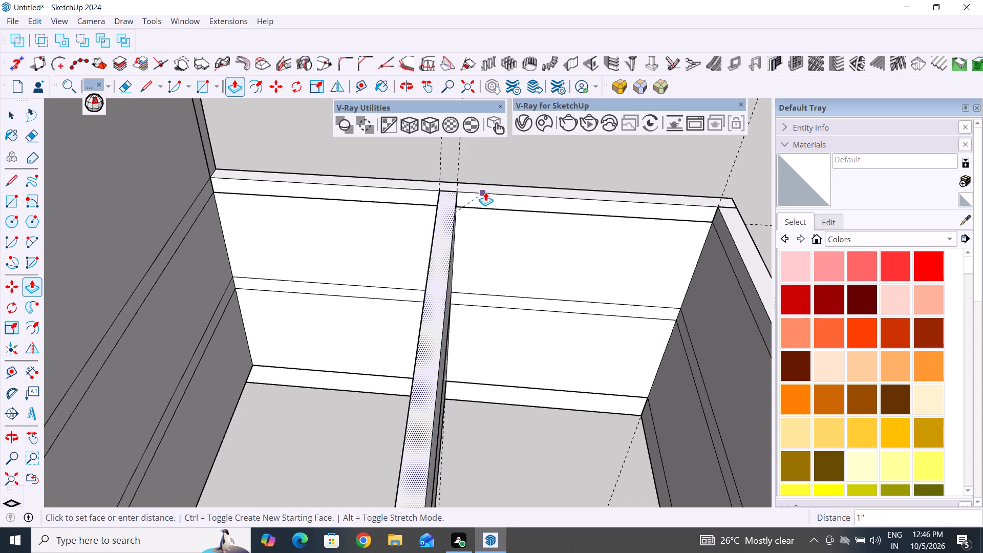
pyautogui.click(491, 192)
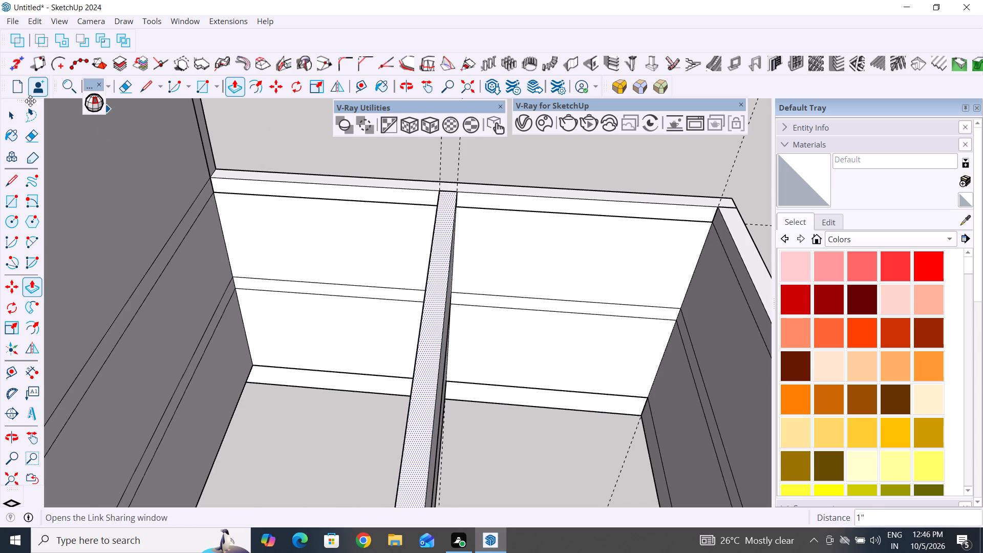
# Delete all guide lines around the shoe rack.
pyautogui.click(8, 115)
pyautogui.click(275, 141)
pyautogui.scroll(-12, 340, 204)
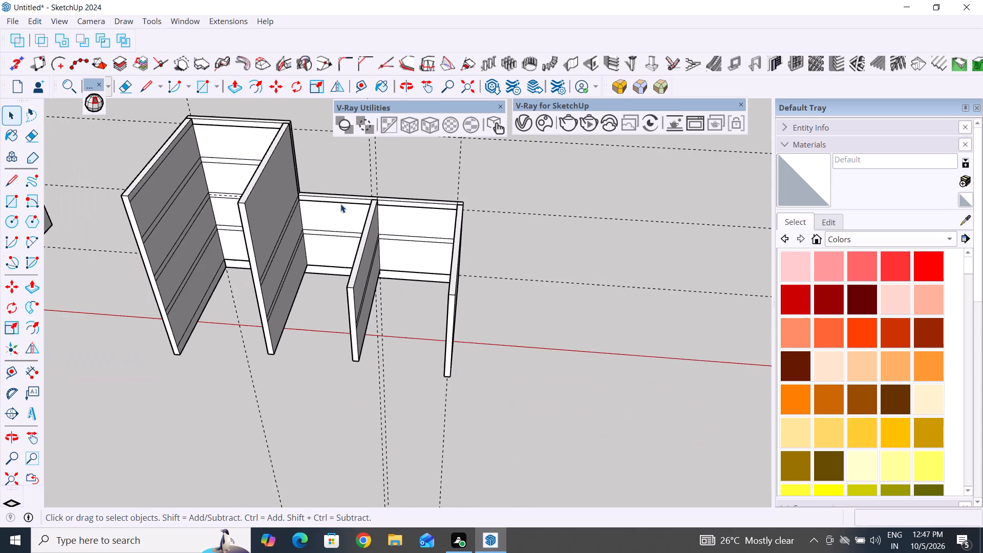
pyautogui.moveTo(418, 316); pyautogui.dragTo(291, 318, button='middle')
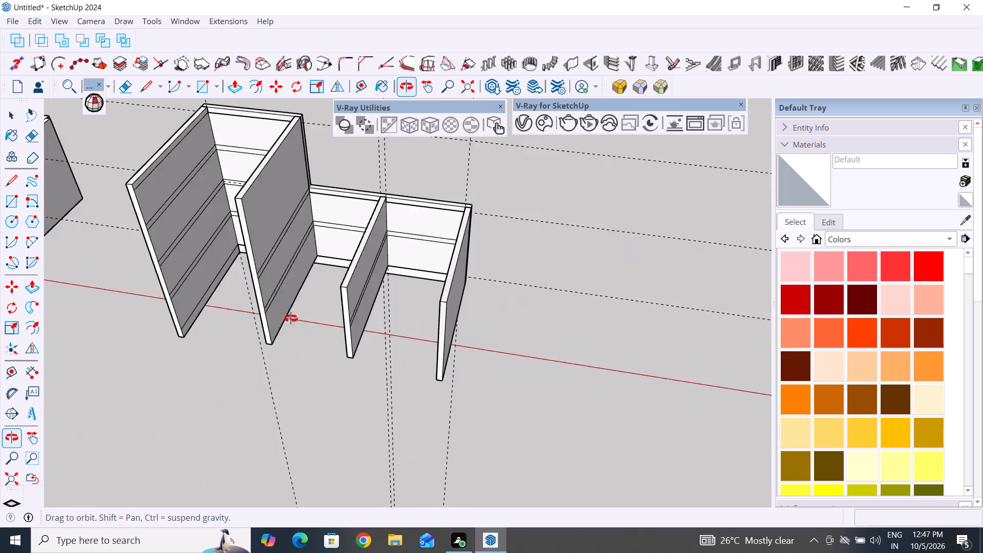
pyautogui.moveTo(291, 318); pyautogui.dragTo(518, 250, button='middle')
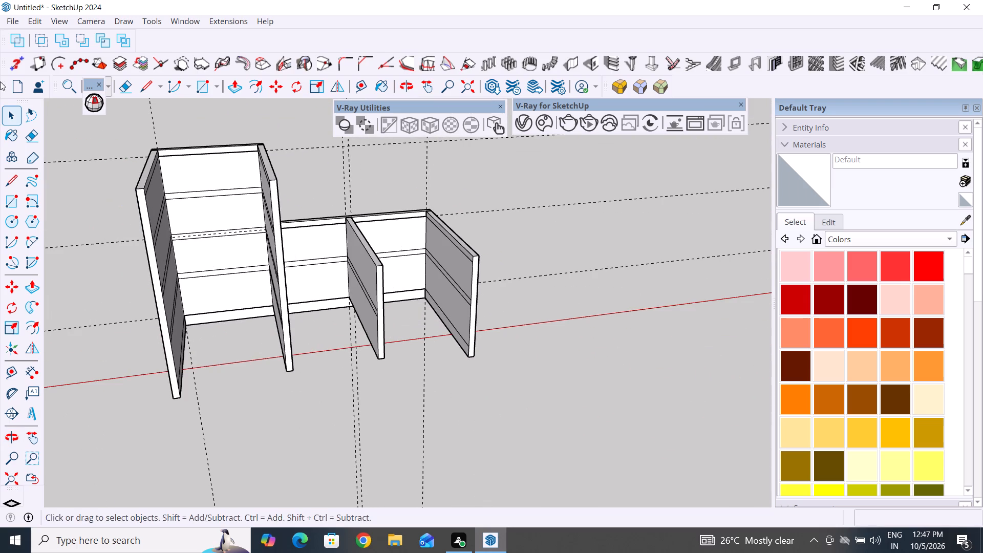
pyautogui.click(31, 24)
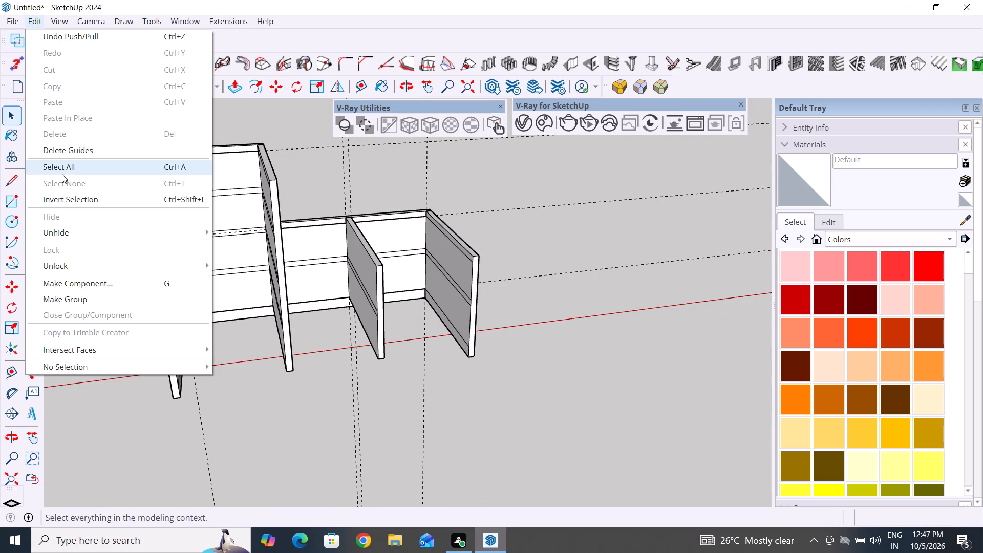
pyautogui.click(75, 150)
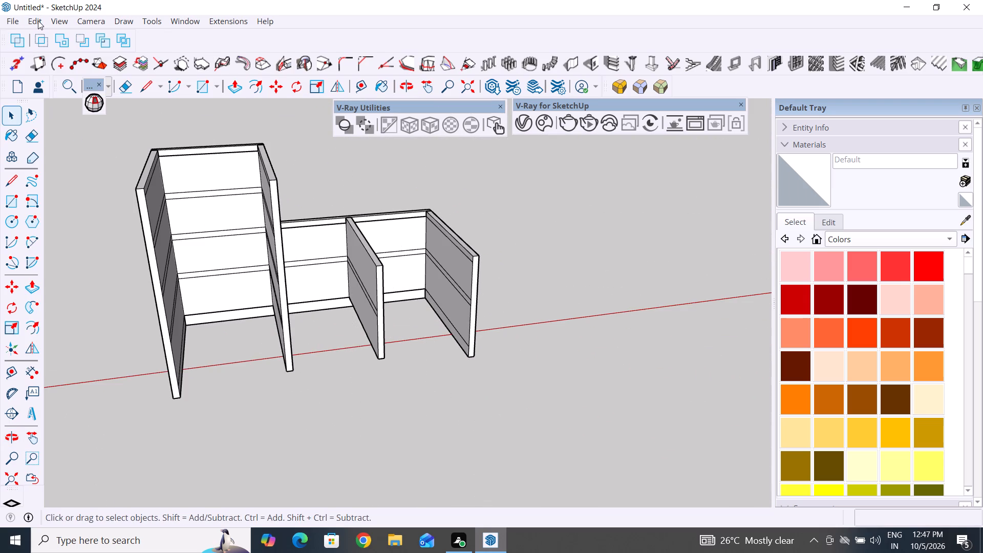
pyautogui.click(38, 20)
pyautogui.click(152, 154)
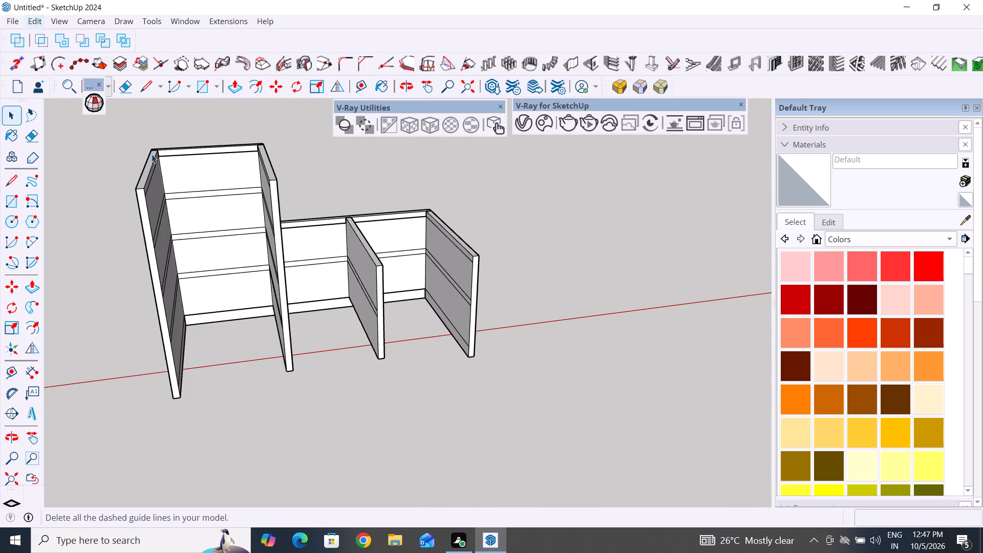
# Explode the back panel group into loose faces and edges.
pyautogui.scroll(1, 387, 372)
pyautogui.moveTo(370, 379); pyautogui.dragTo(449, 331, button='middle')
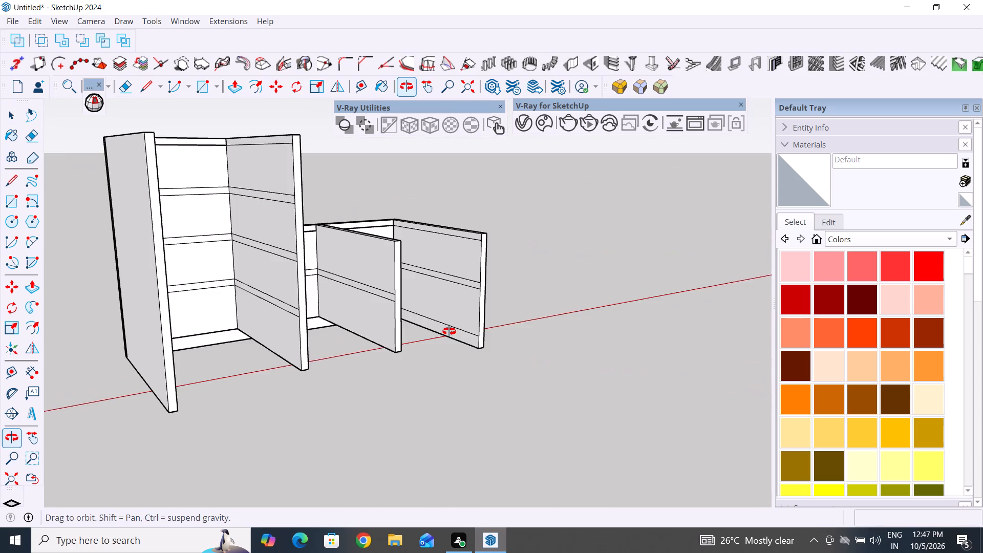
pyautogui.moveTo(449, 331); pyautogui.dragTo(301, 269, button='middle')
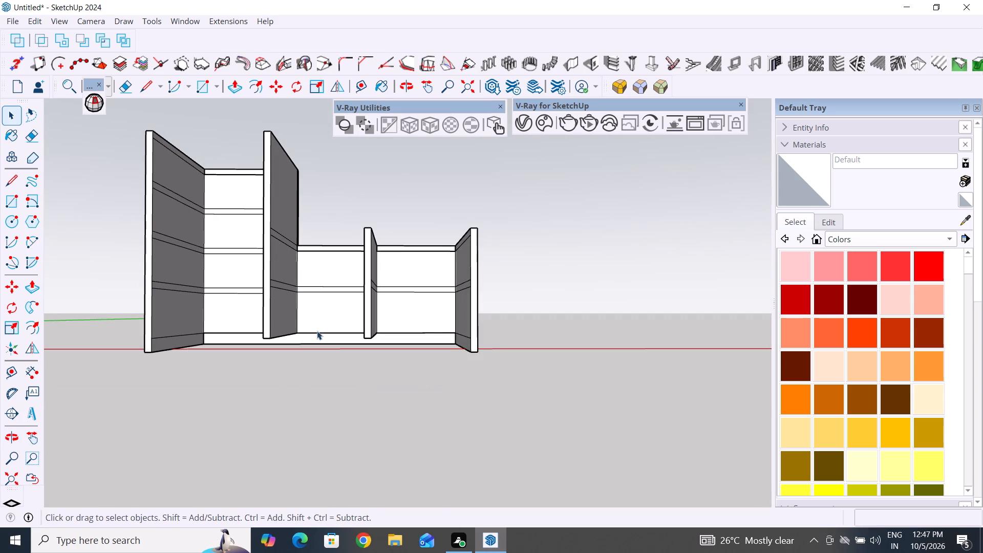
pyautogui.click(320, 336)
pyautogui.click(327, 337)
pyautogui.rightClick(327, 337)
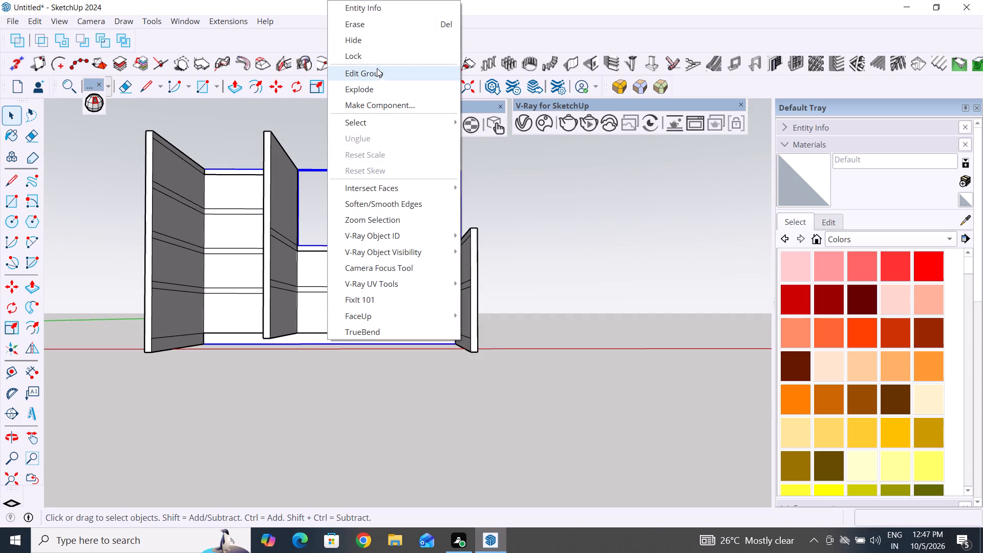
pyautogui.click(382, 93)
pyautogui.click(318, 339)
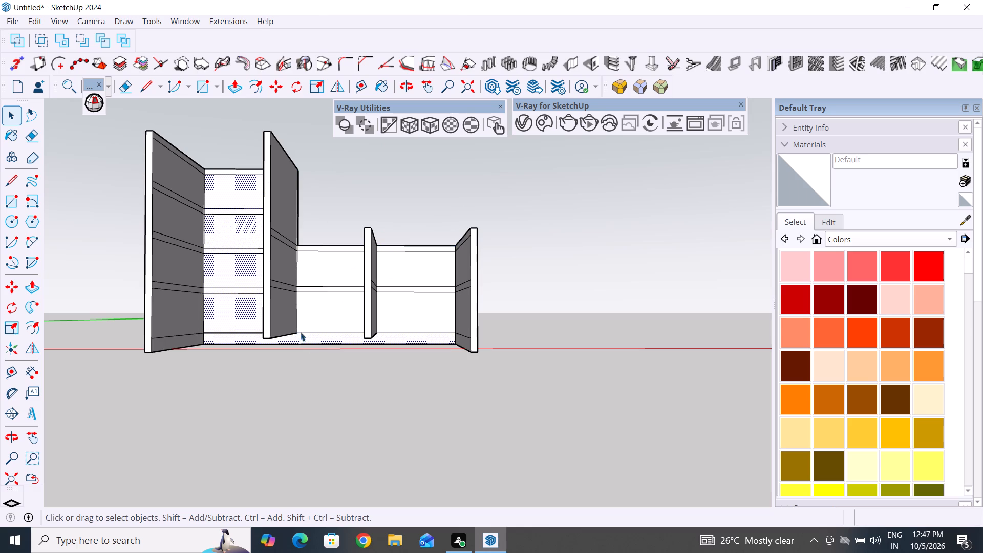
pyautogui.click(314, 342)
pyautogui.rightClick(314, 342)
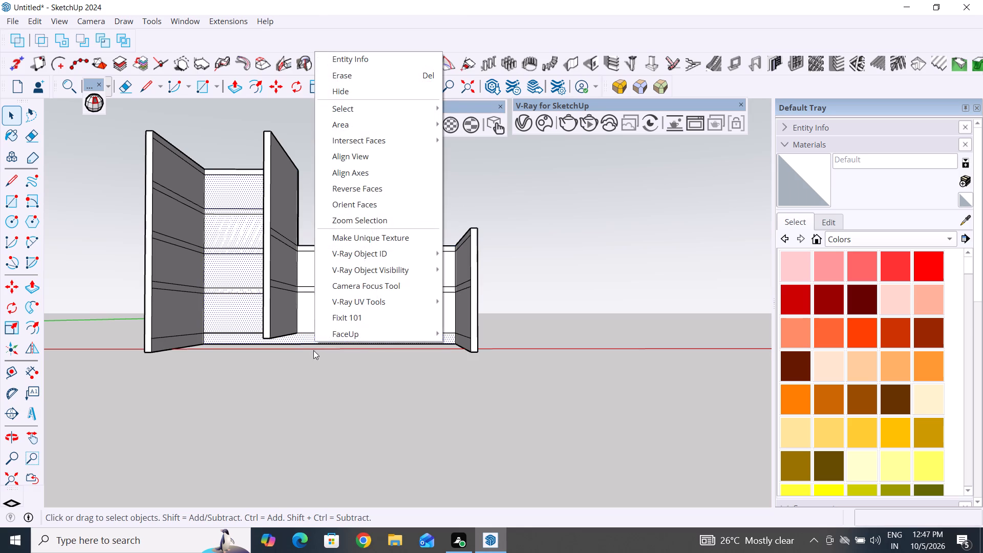
pyautogui.click(356, 395)
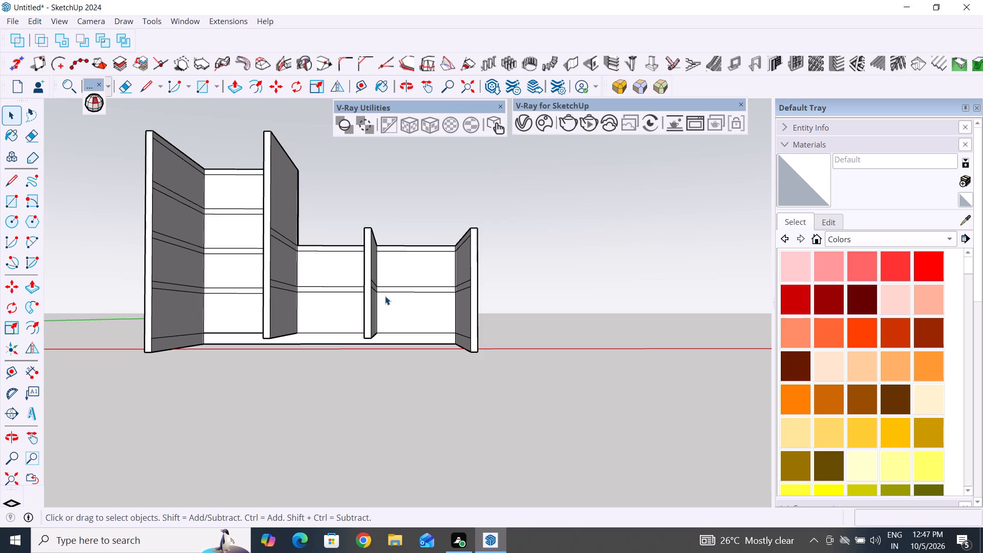
# Draw a 3' 10" by 2" rectangle over the back panel's bottom strip, between the two outer side panels.
pyautogui.scroll(4, 382, 367)
pyautogui.moveTo(396, 359); pyautogui.dragTo(398, 359, button='middle')
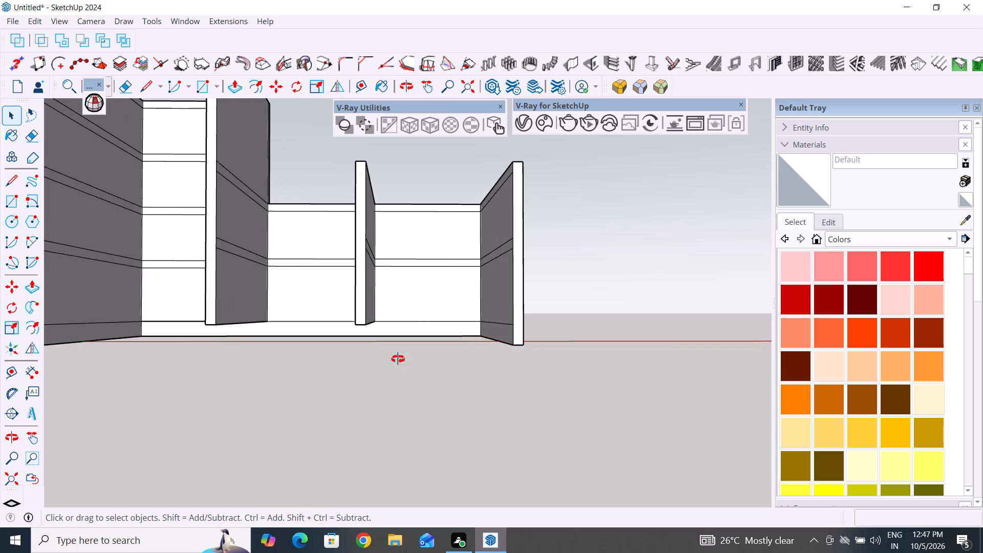
pyautogui.moveTo(398, 359); pyautogui.dragTo(410, 258, button='middle')
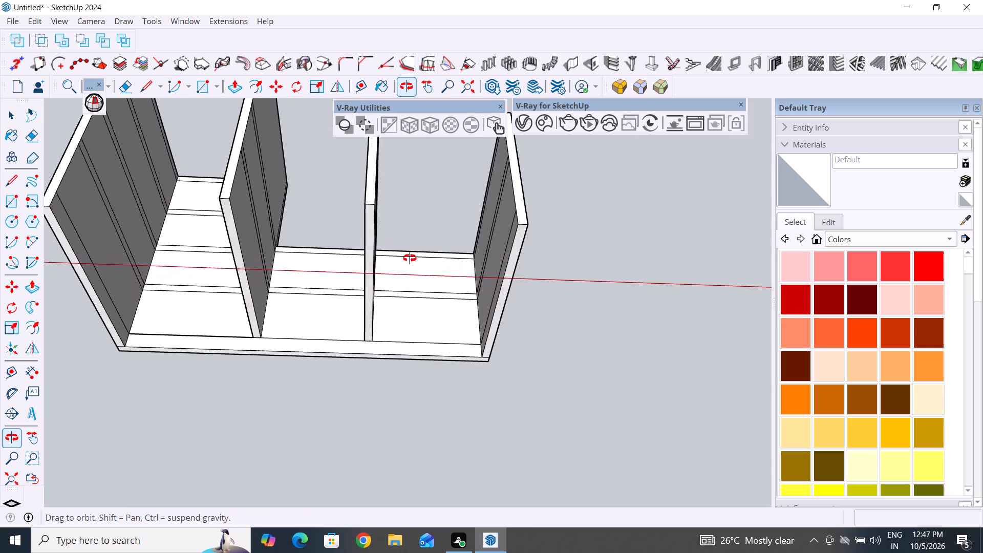
pyautogui.moveTo(410, 258); pyautogui.dragTo(409, 482, button='middle')
pyautogui.scroll(4, 237, 402)
pyautogui.moveTo(282, 396); pyautogui.dragTo(330, 278, button='middle')
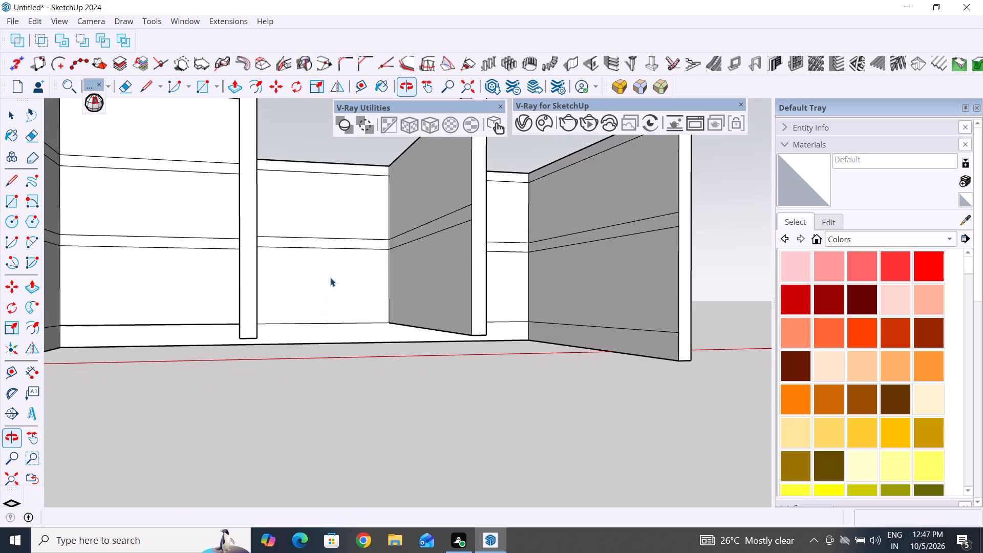
pyautogui.scroll(3, 322, 333)
pyautogui.moveTo(347, 354); pyautogui.dragTo(337, 322, button='middle')
pyautogui.scroll(-5, 340, 293)
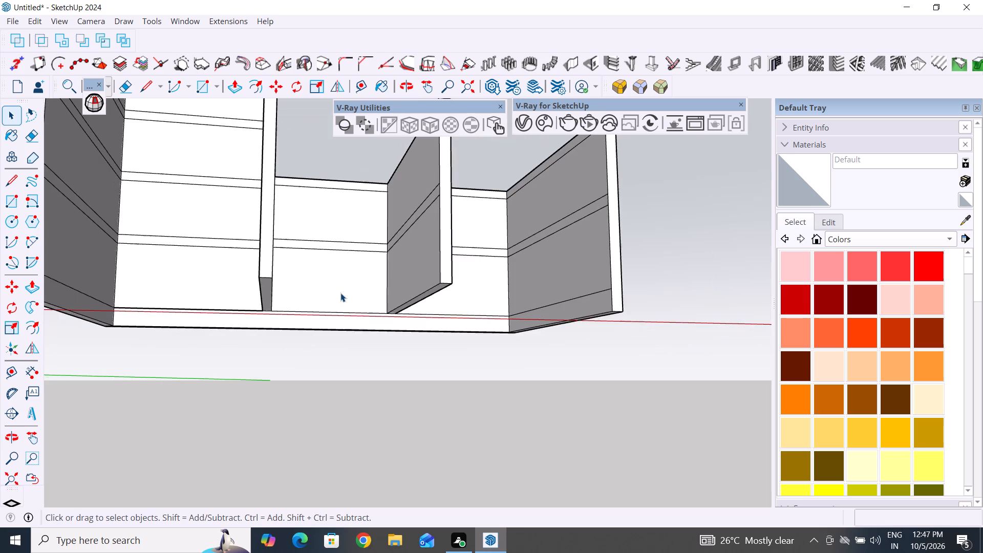
pyautogui.moveTo(340, 293); pyautogui.dragTo(325, 301, button='middle')
pyautogui.click(10, 197)
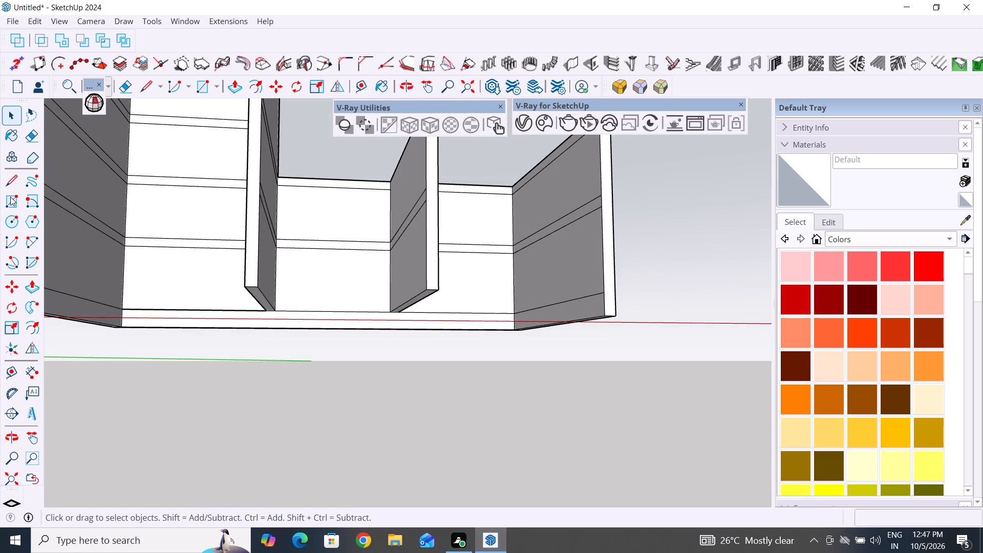
pyautogui.click(121, 311)
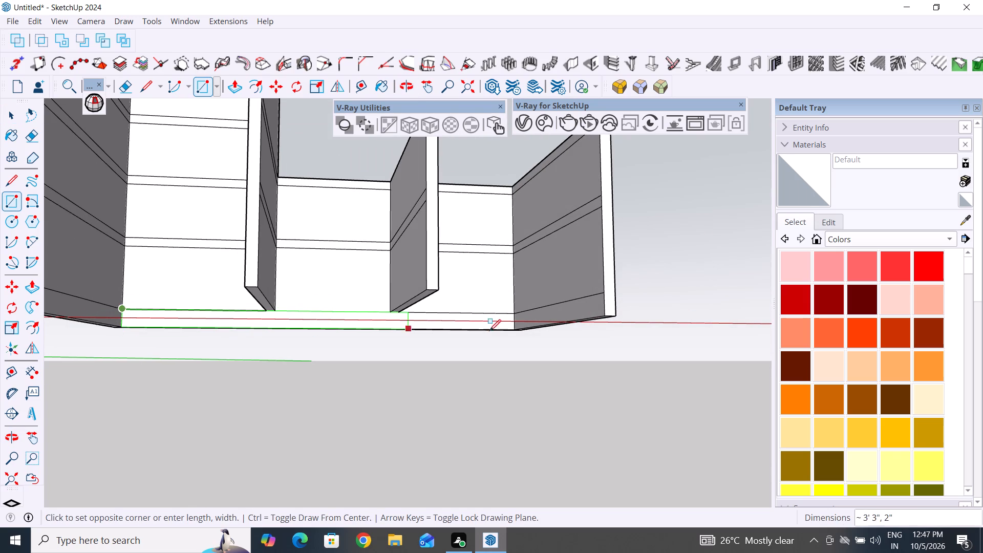
pyautogui.click(514, 332)
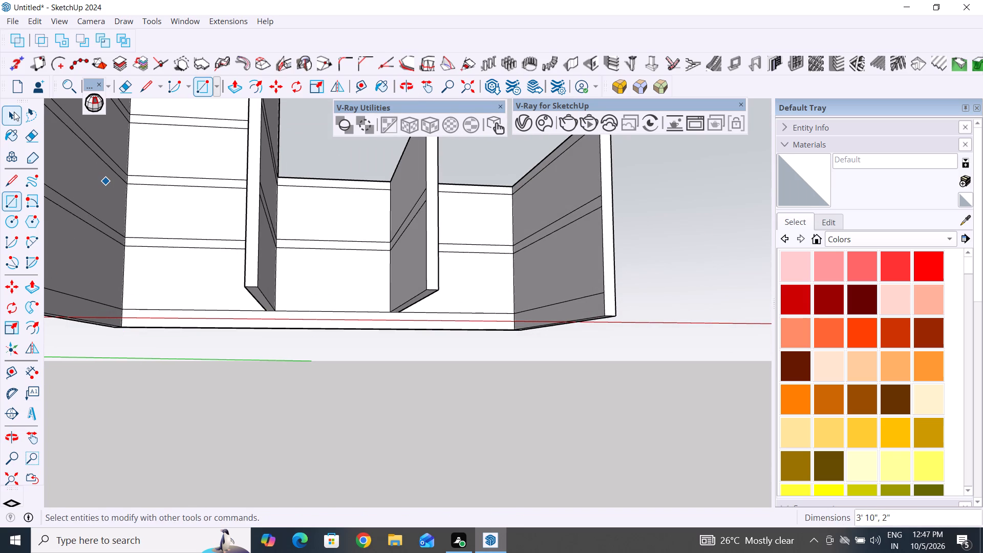
# Push/Pull the bottom strip out 25" (2' 1"), level with the front edges of the side panels.
pyautogui.click(14, 112)
pyautogui.click(236, 81)
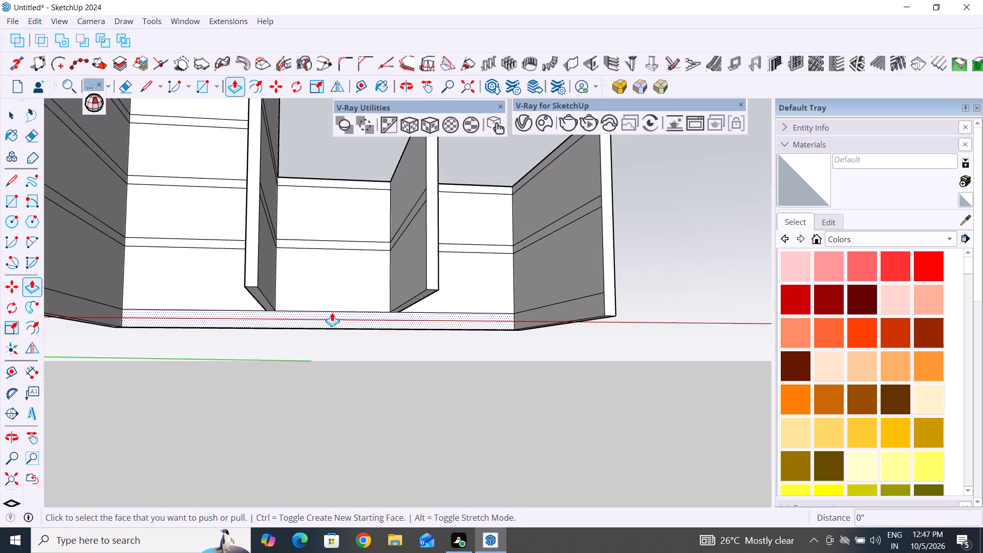
pyautogui.click(332, 312)
pyautogui.scroll(-3, 366, 331)
pyautogui.moveTo(582, 347); pyautogui.dragTo(326, 333, button='middle')
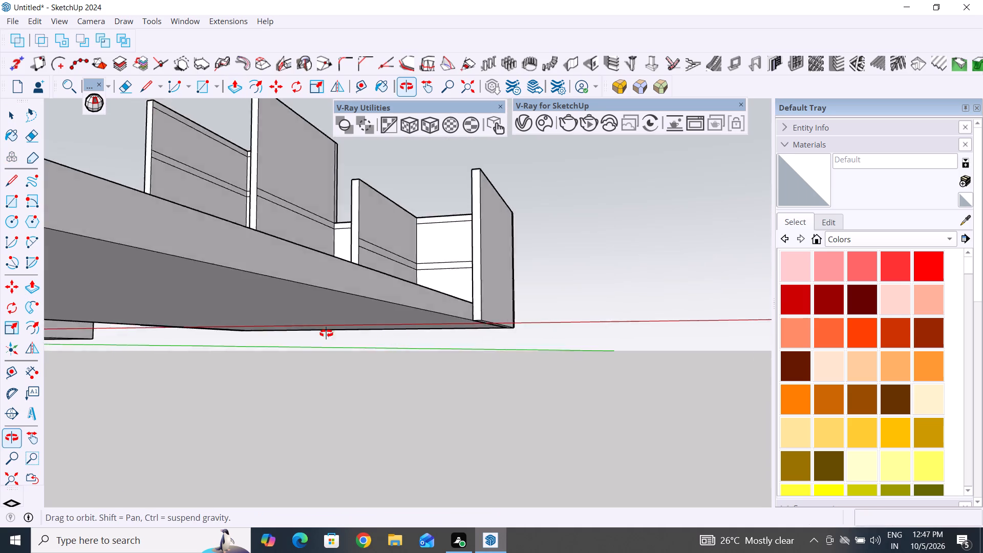
pyautogui.moveTo(326, 333); pyautogui.dragTo(335, 366, button='middle')
pyautogui.click(393, 330)
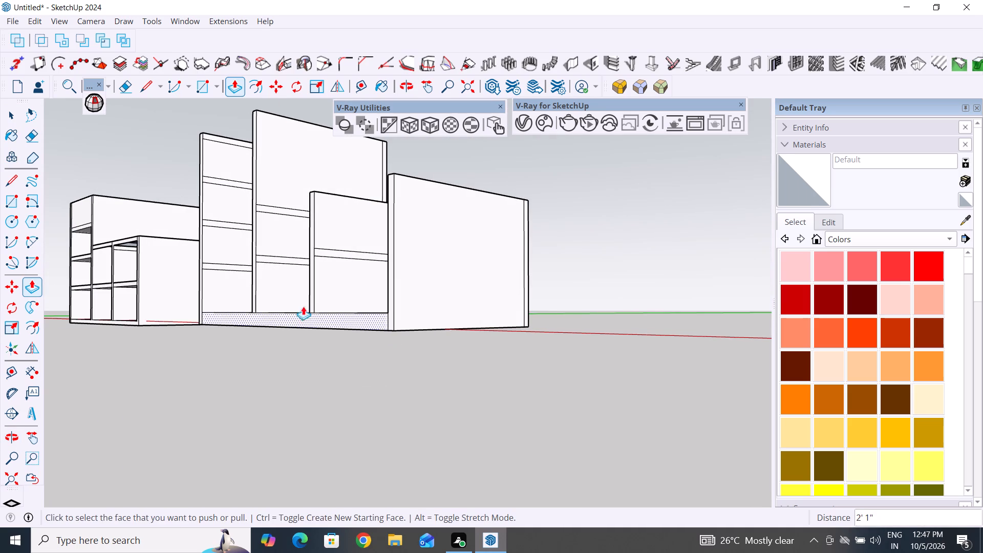
# Push/Pull the shelf strip in the low part's outer bay out 25" (2' 1"), level with the middle divider's front.
pyautogui.click(6, 116)
pyautogui.click(81, 288)
pyautogui.scroll(-2, 194, 435)
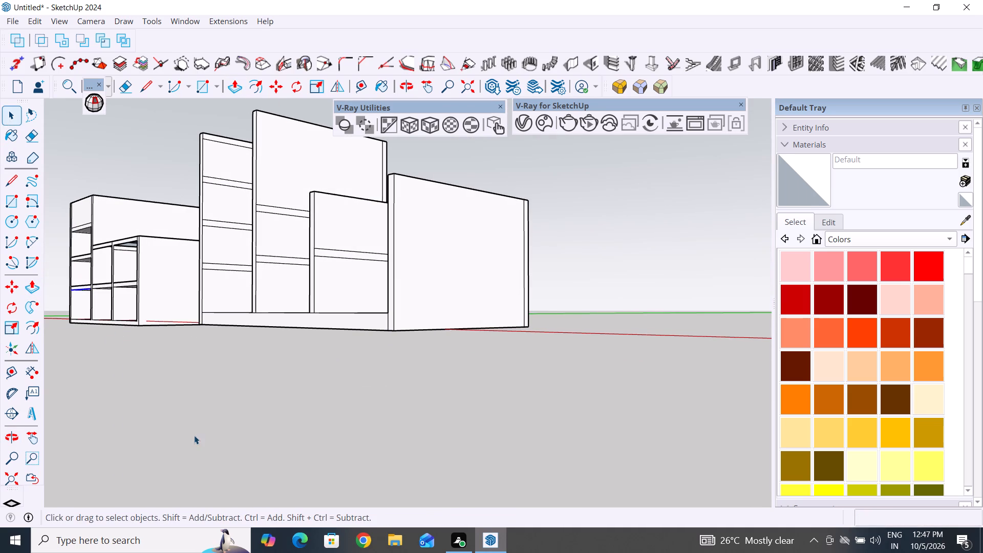
pyautogui.scroll(-3, 194, 435)
pyautogui.moveTo(219, 437); pyautogui.dragTo(377, 478, button='middle')
pyautogui.scroll(-4, 377, 378)
pyautogui.moveTo(370, 477); pyautogui.dragTo(462, 500, button='middle')
pyautogui.scroll(4, 524, 397)
pyautogui.scroll(4, 469, 354)
pyautogui.moveTo(471, 354); pyautogui.dragTo(387, 343, button='middle')
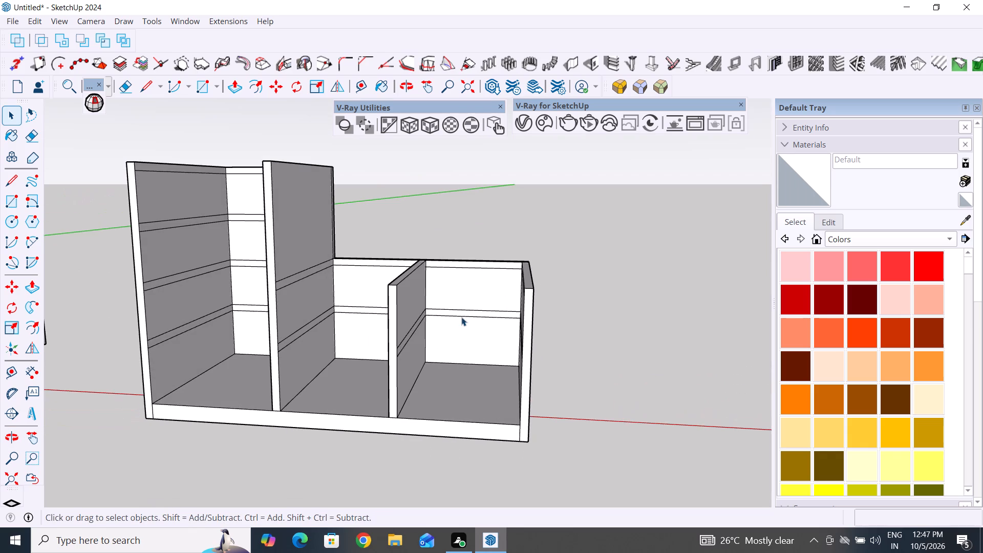
pyautogui.click(462, 312)
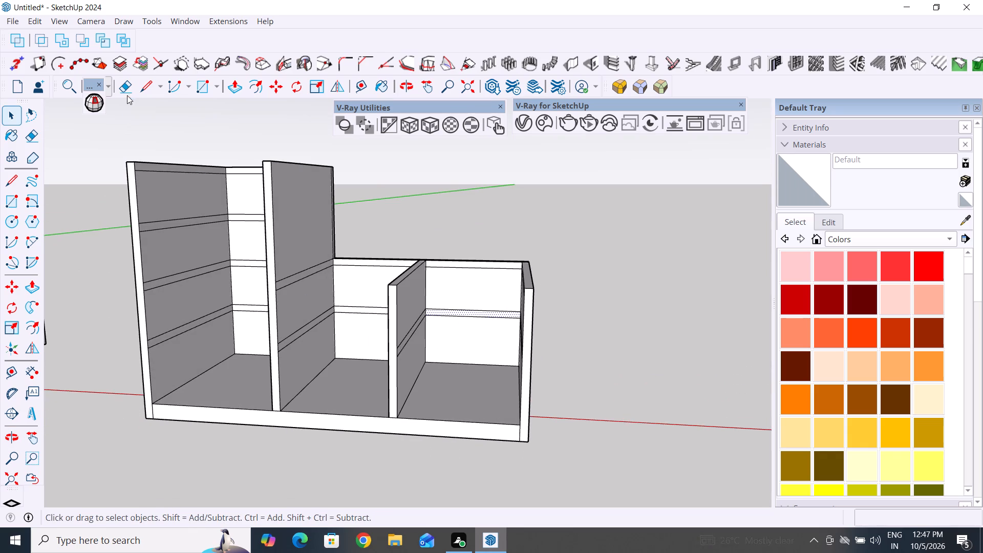
pyautogui.click(237, 93)
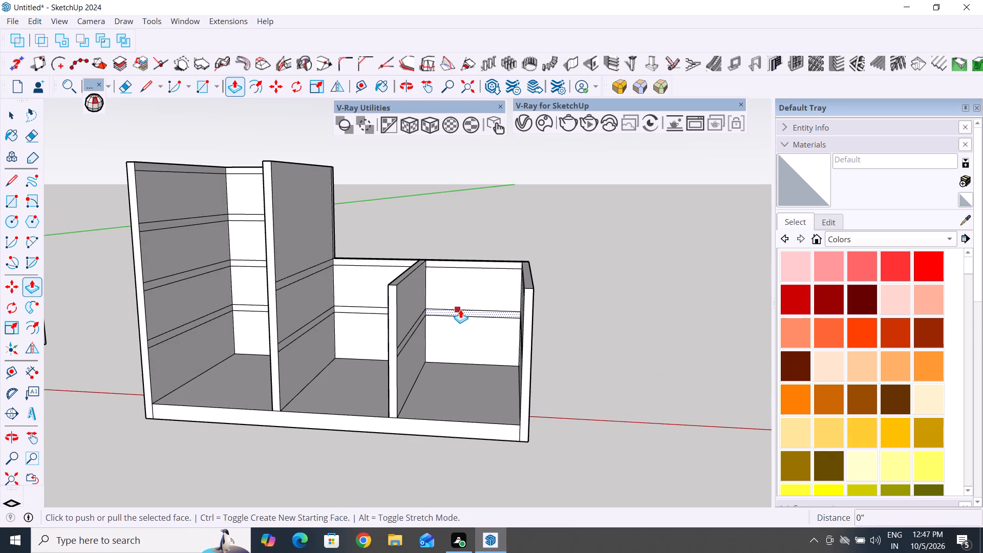
pyautogui.click(467, 313)
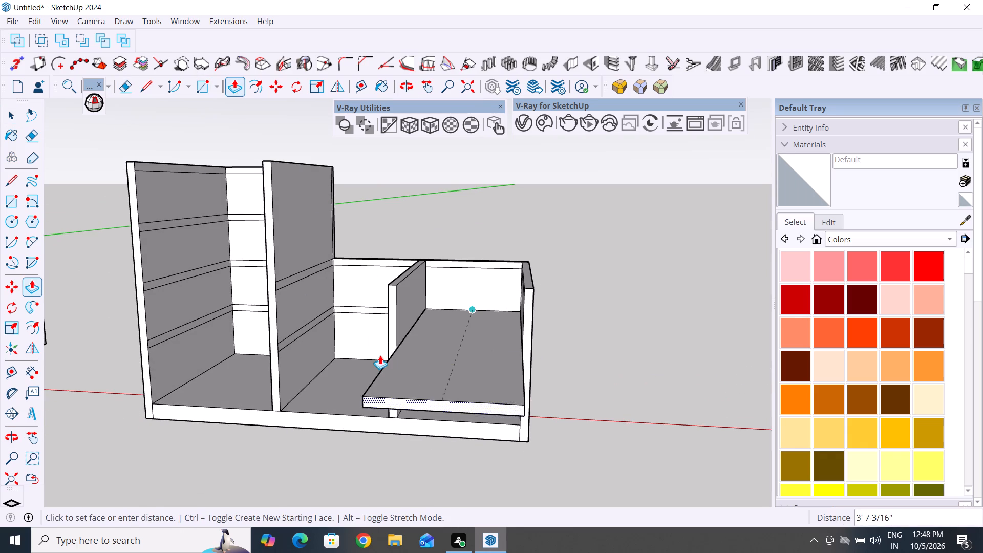
pyautogui.click(397, 347)
# Push/Pull the shelf strip in the low part's inner bay, beside the tall part, out 25" (2' 1") to the divider's front.
pyautogui.moveTo(355, 353); pyautogui.dragTo(393, 360, button='middle')
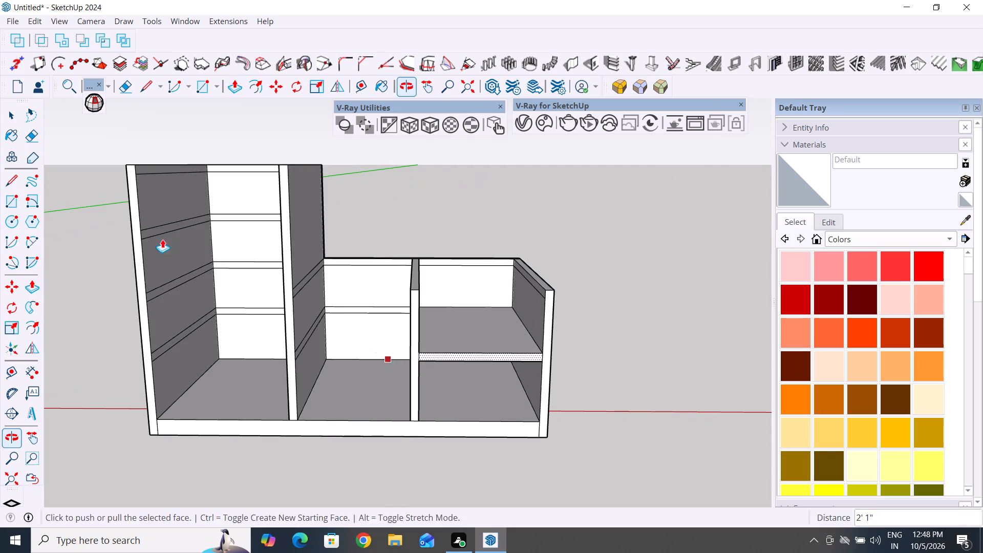
pyautogui.click(11, 120)
pyautogui.click(364, 309)
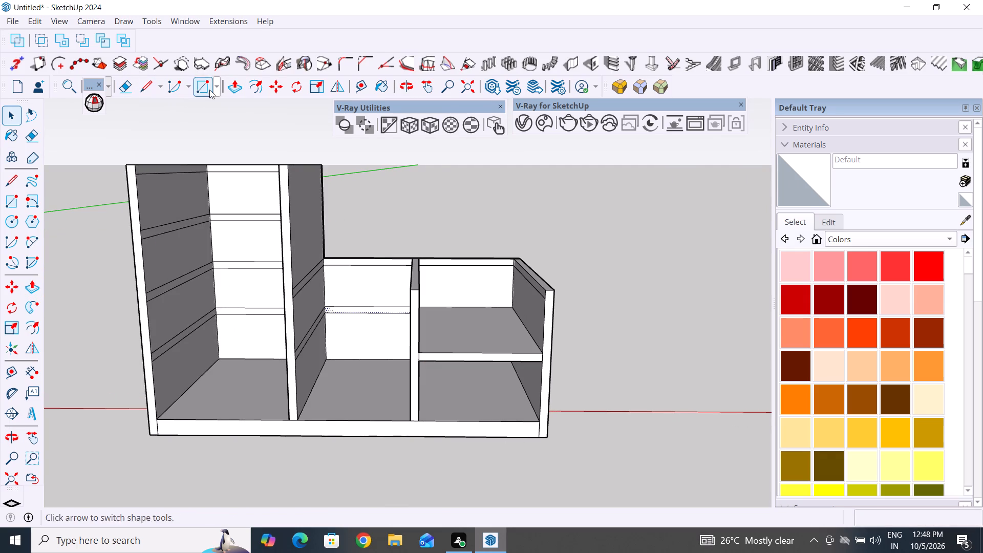
pyautogui.click(238, 92)
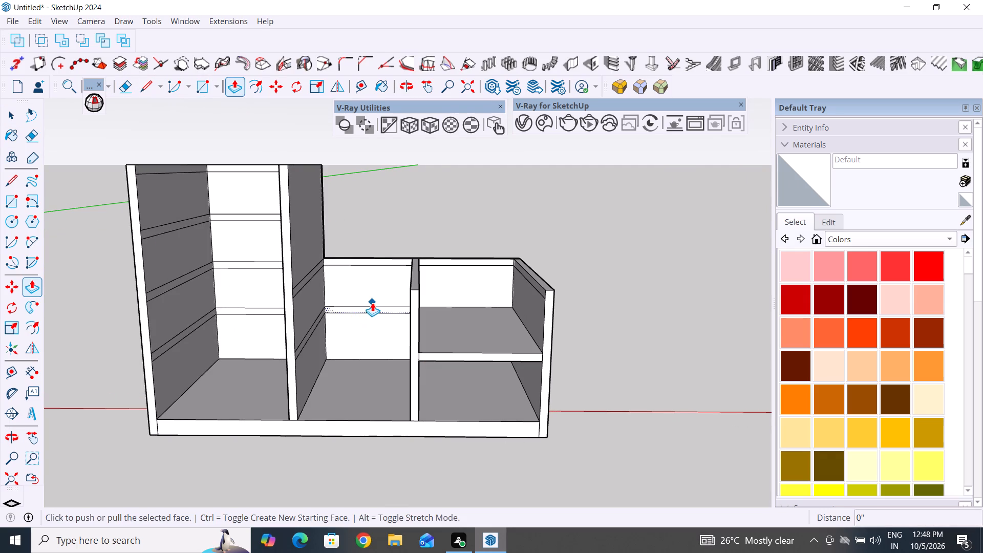
pyautogui.click(371, 305)
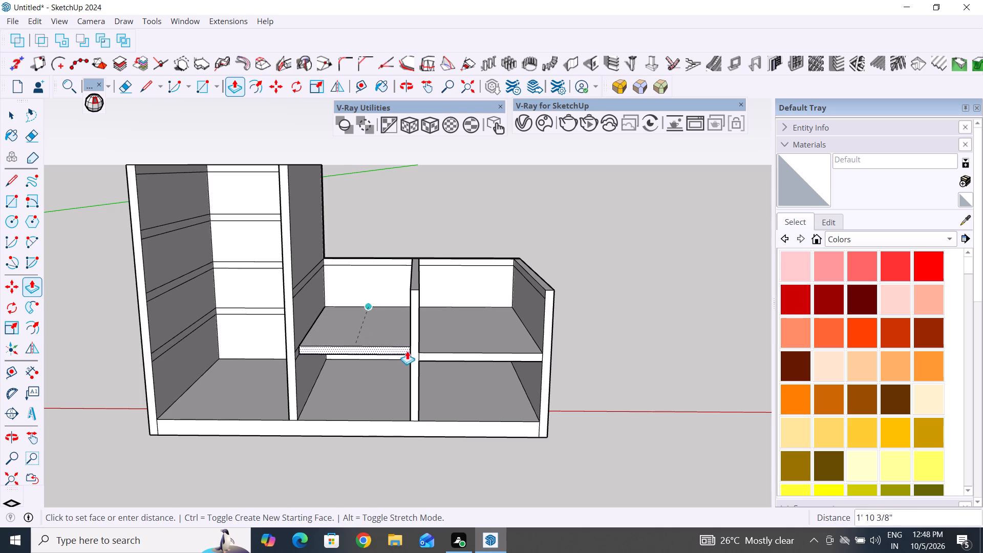
pyautogui.click(411, 356)
# Push/Pull the lowest shelf strip in the tall part out 25" (2' 1"), level with the front edges of its side panels.
pyautogui.moveTo(248, 342); pyautogui.dragTo(337, 332, button='middle')
pyautogui.scroll(2, 265, 328)
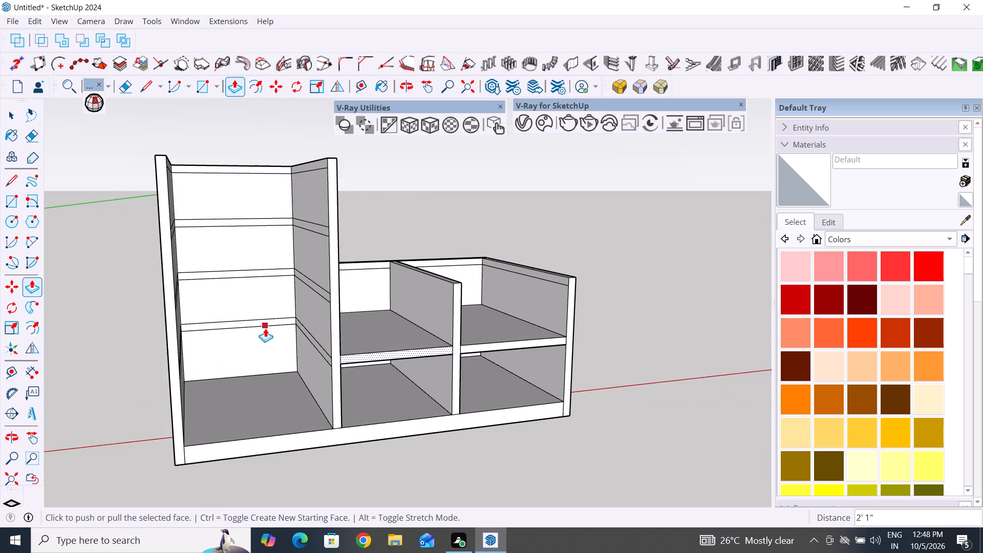
pyautogui.scroll(2, 265, 328)
pyautogui.click(9, 113)
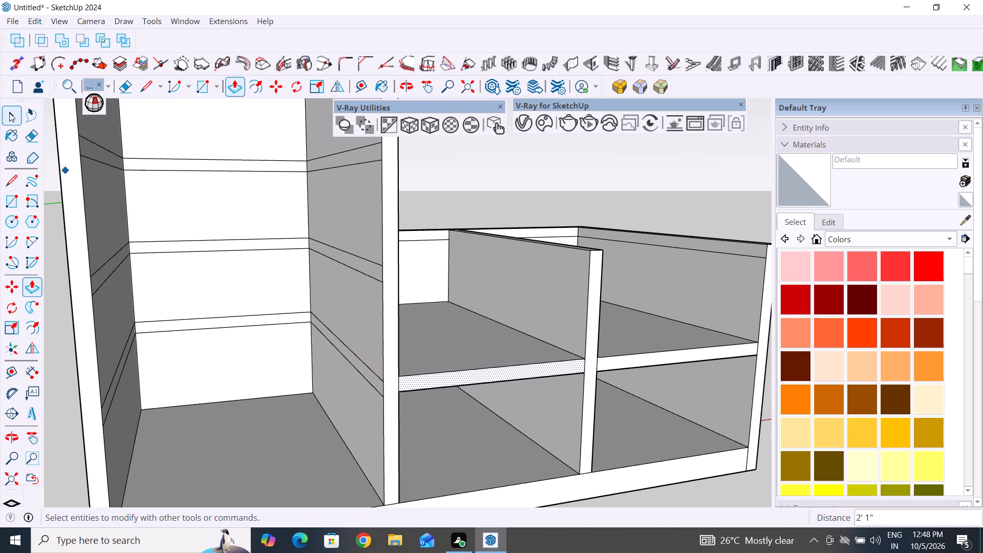
pyautogui.click(242, 320)
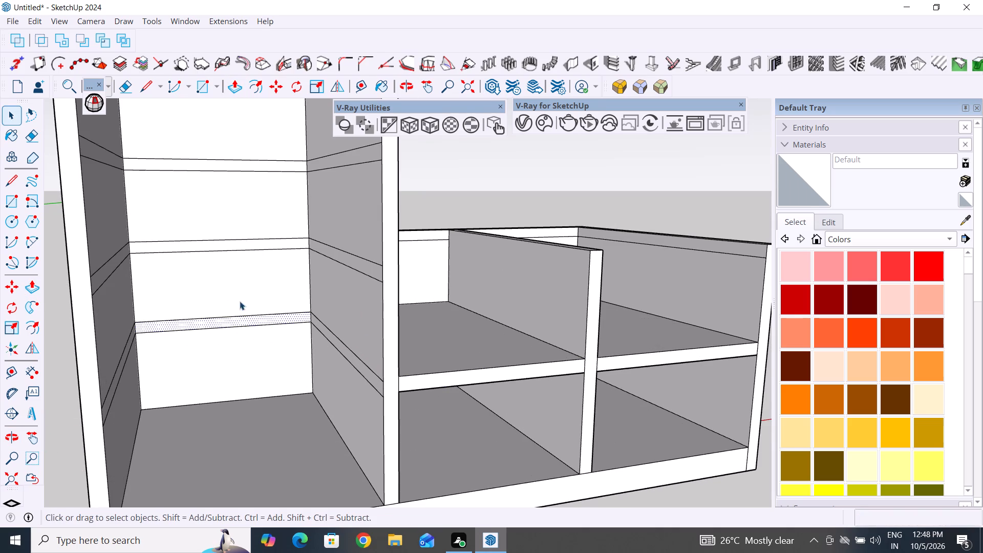
pyautogui.click(235, 92)
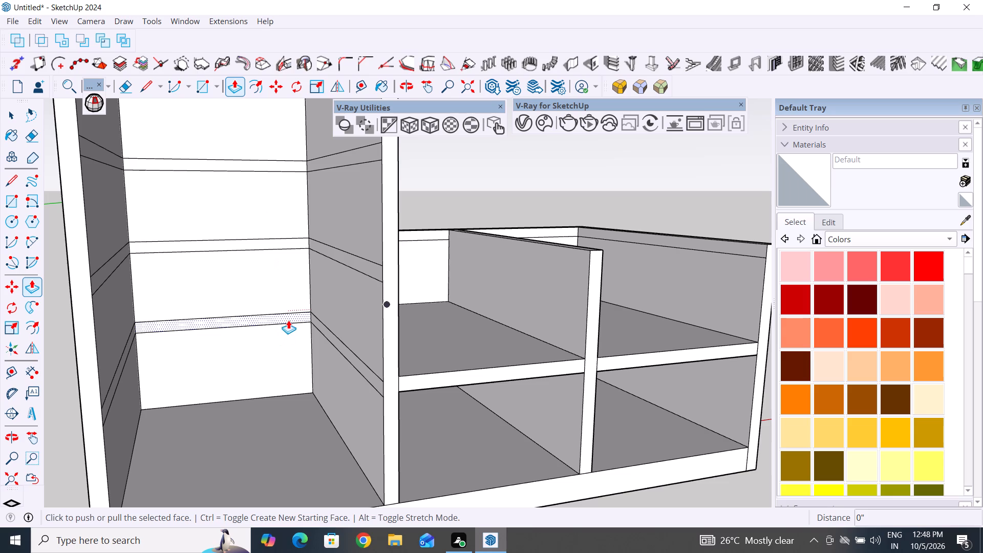
pyautogui.click(288, 318)
pyautogui.click(383, 390)
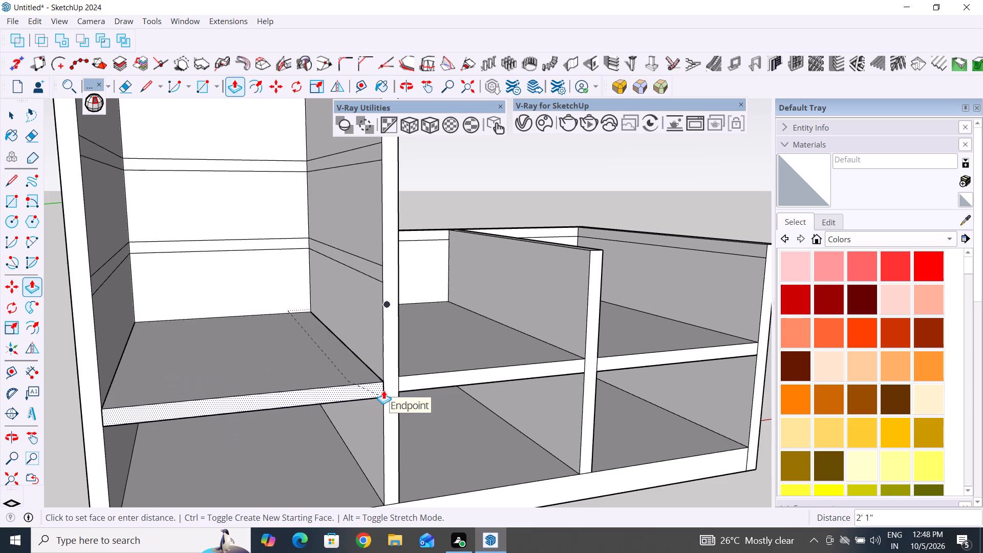
# Push/Pull the middle shelf strip in the tall part out 25" (2' 1") to the side panels' front edges.
pyautogui.click(9, 117)
pyautogui.click(229, 246)
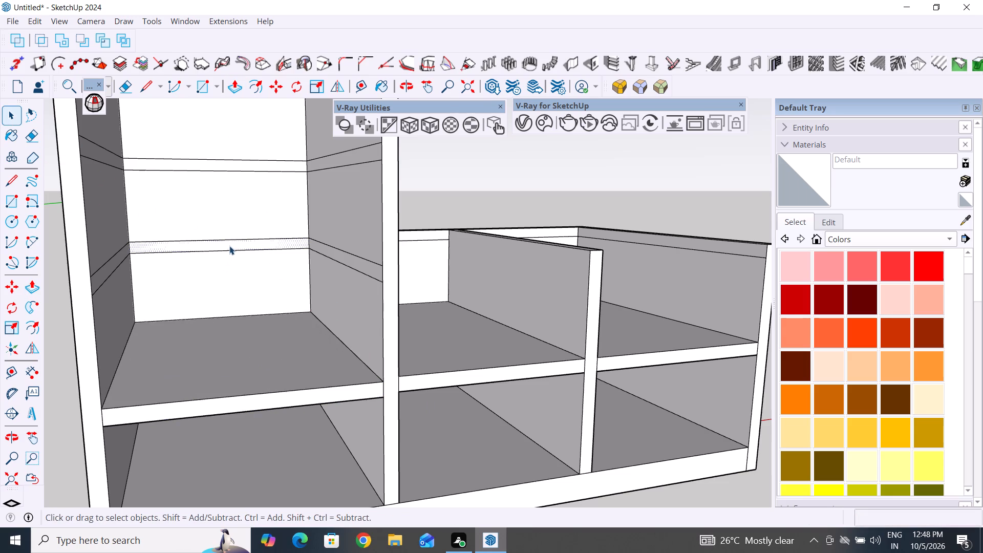
pyautogui.click(234, 92)
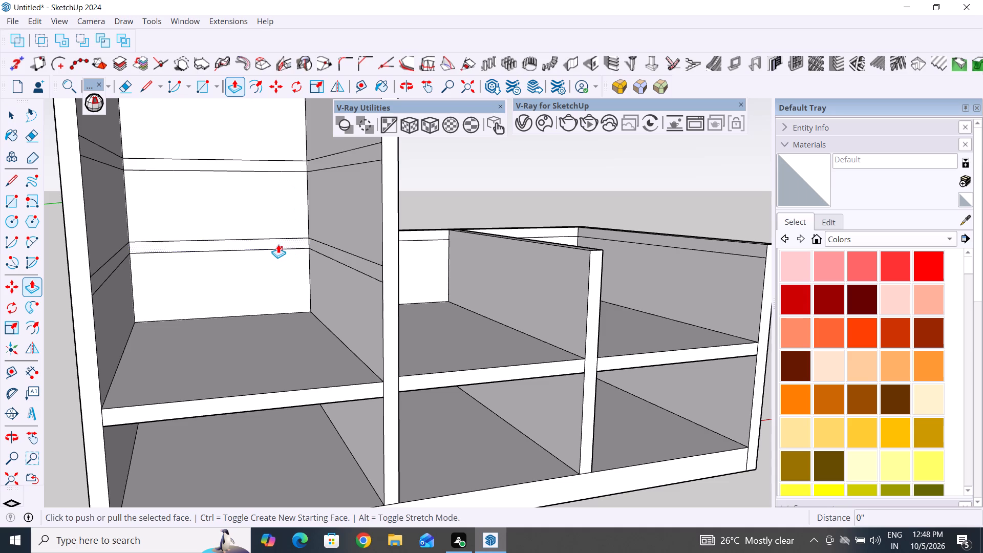
pyautogui.click(278, 244)
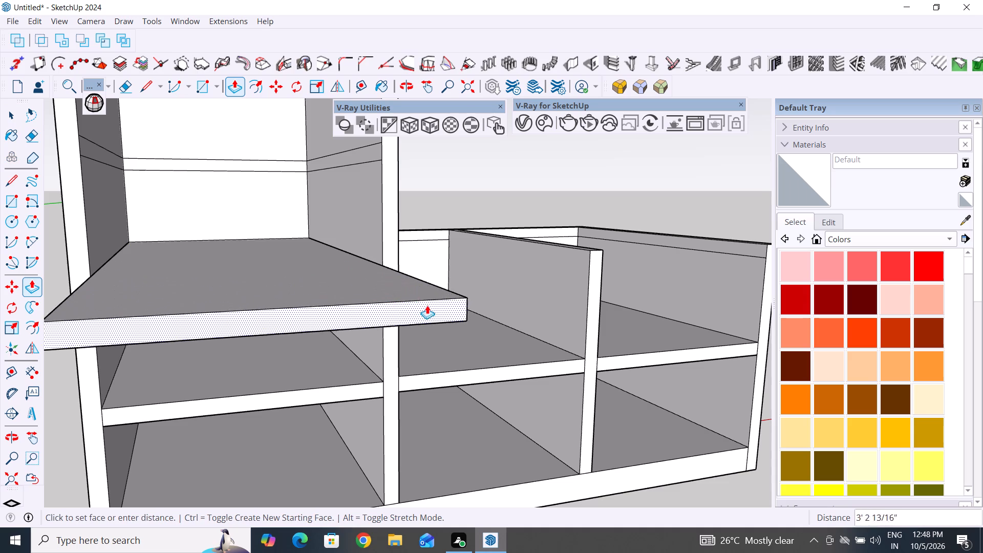
pyautogui.moveTo(427, 306); pyautogui.dragTo(142, 282, button='middle')
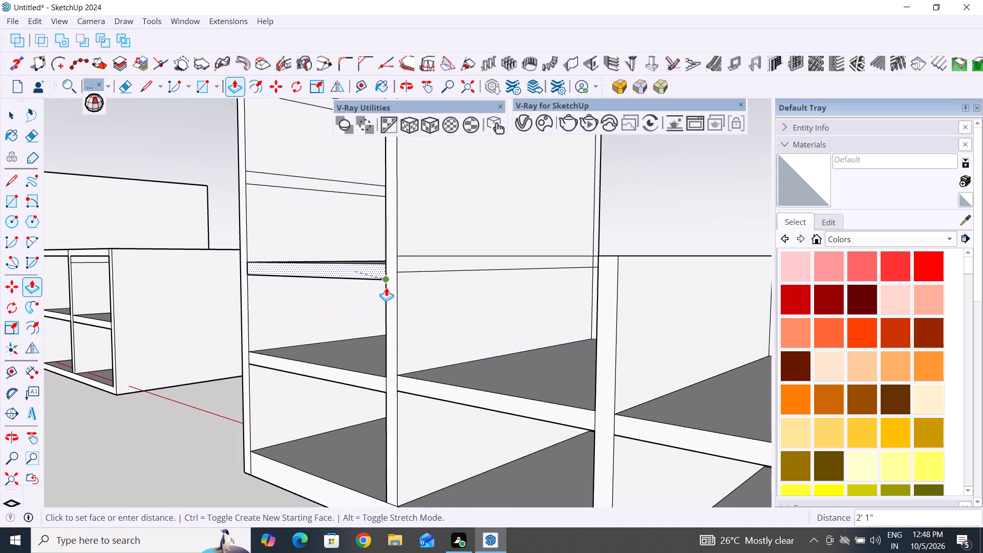
pyautogui.click(386, 287)
# Push/Pull the uppermost shelf strip inside the tall part, below its top strip, out 25" (2' 1") to the panels' front.
pyautogui.click(14, 114)
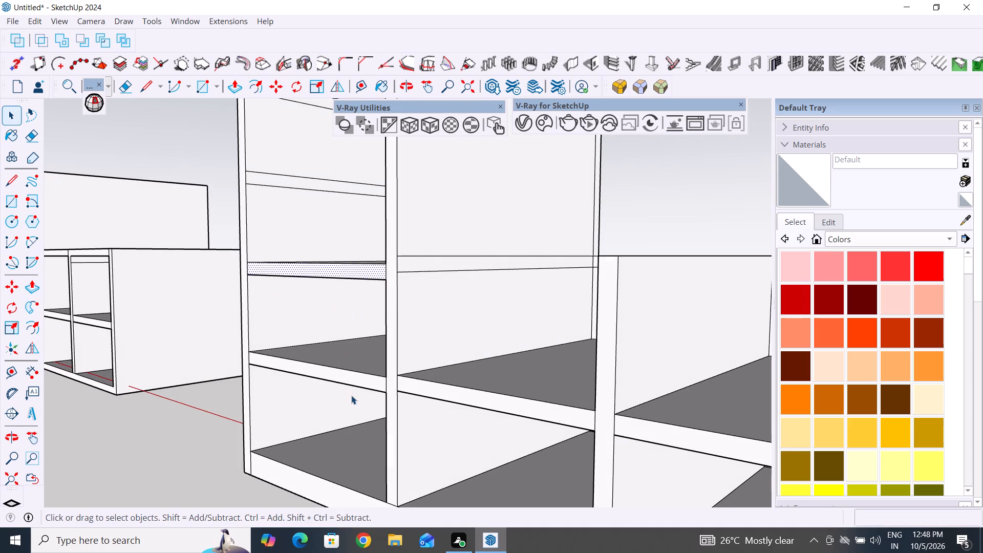
pyautogui.moveTo(359, 401); pyautogui.dragTo(542, 442, button='middle')
pyautogui.scroll(-10, 452, 444)
pyautogui.scroll(3, 500, 344)
pyautogui.moveTo(515, 348); pyautogui.dragTo(424, 323, button='middle')
pyautogui.scroll(3, 446, 327)
pyautogui.moveTo(459, 328); pyautogui.dragTo(467, 301, button='middle')
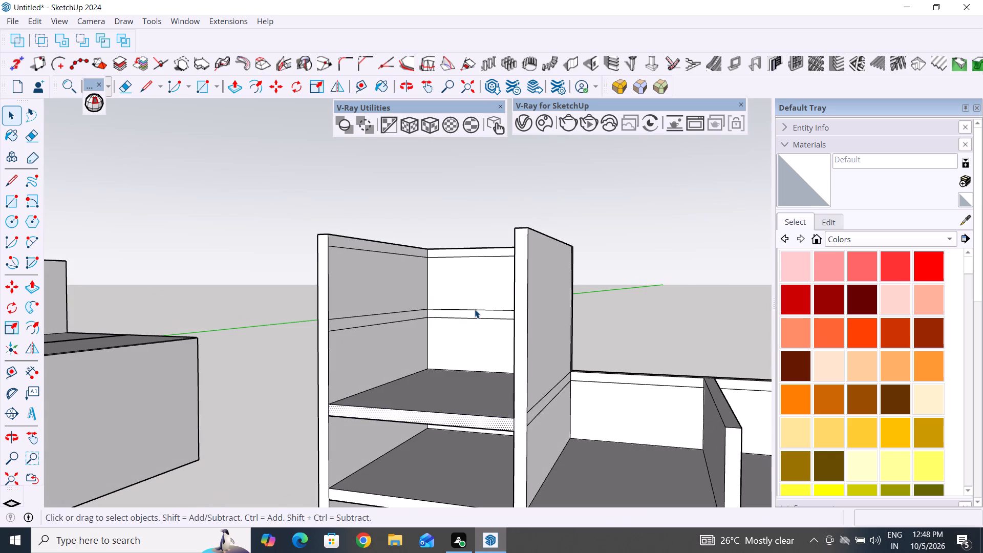
pyautogui.scroll(2, 475, 309)
pyautogui.moveTo(471, 344); pyautogui.dragTo(529, 359, button='middle')
pyautogui.click(521, 319)
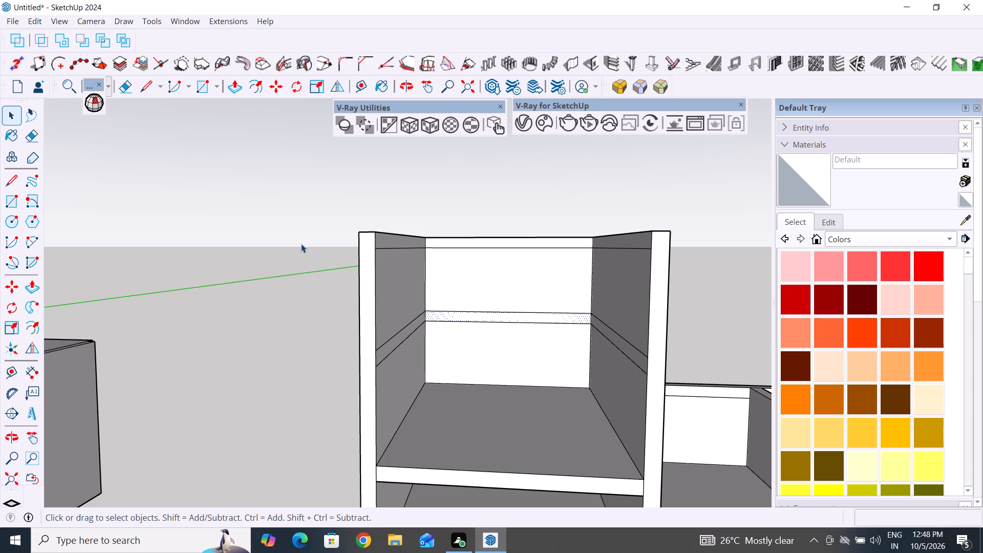
pyautogui.click(239, 86)
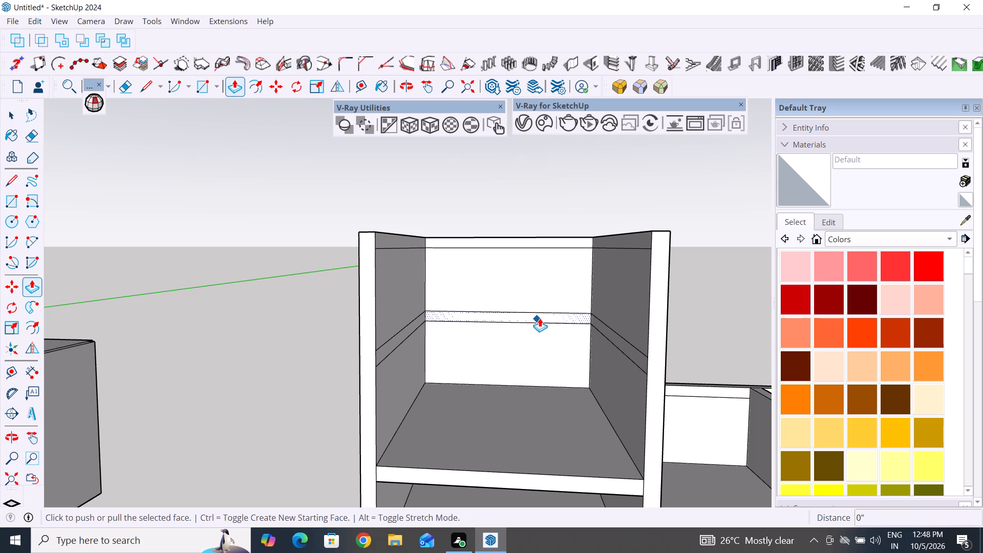
pyautogui.click(540, 317)
pyautogui.moveTo(650, 380); pyautogui.dragTo(493, 342, button='middle')
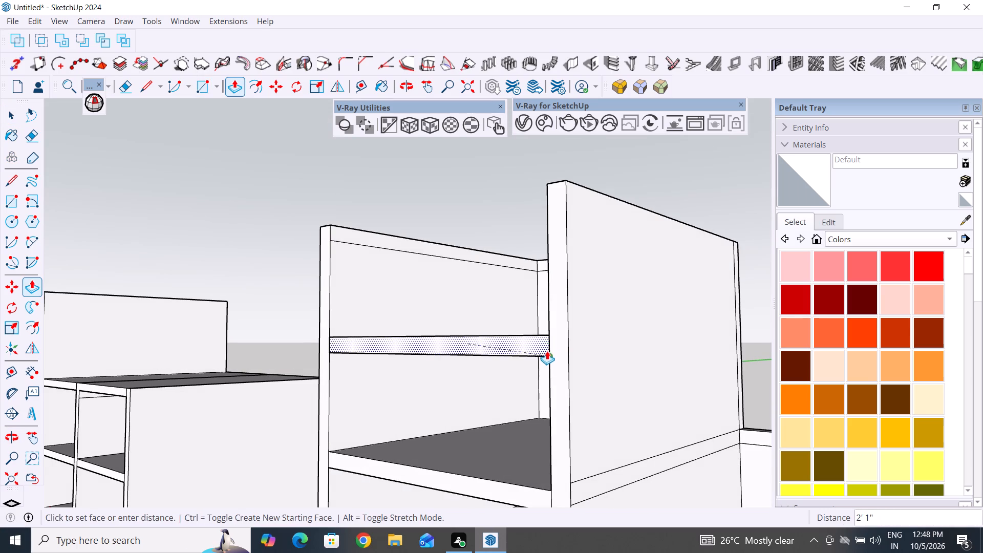
pyautogui.click(547, 365)
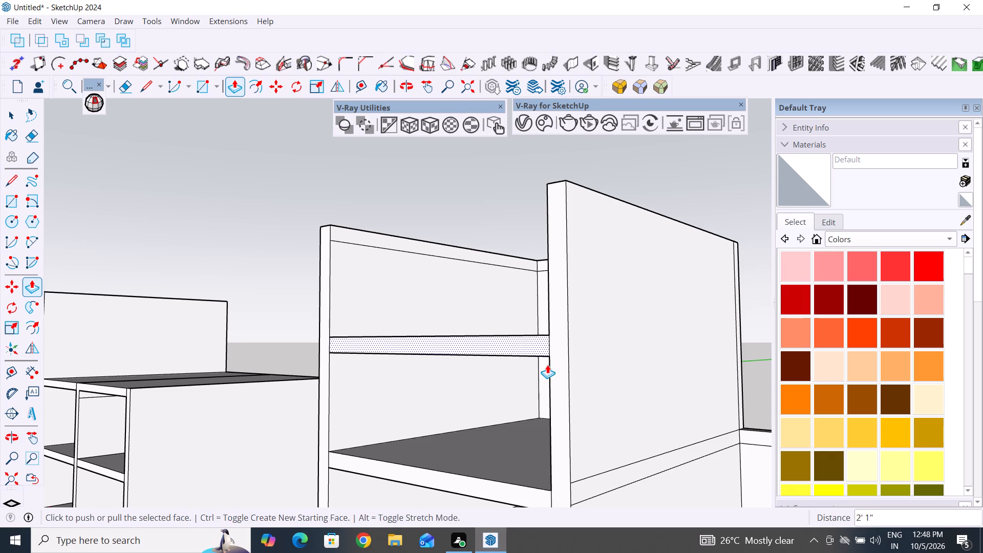
# Examine the rack's shelves, dividers and open tops from several angles.
pyautogui.click(15, 115)
pyautogui.click(170, 241)
pyautogui.scroll(-5, 327, 349)
pyautogui.moveTo(405, 399); pyautogui.dragTo(465, 416, button='middle')
pyautogui.scroll(-6, 388, 321)
pyautogui.moveTo(399, 404); pyautogui.dragTo(458, 444, button='middle')
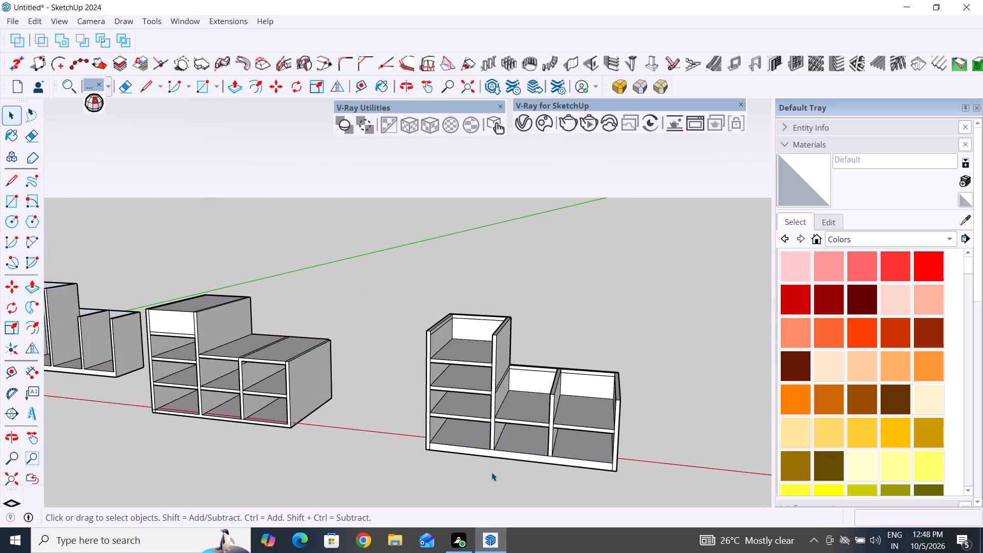
pyautogui.moveTo(305, 408); pyautogui.dragTo(394, 443, button='middle')
pyautogui.scroll(4, 679, 511)
pyautogui.scroll(3, 664, 465)
pyautogui.moveTo(656, 437); pyautogui.dragTo(534, 405, button='middle')
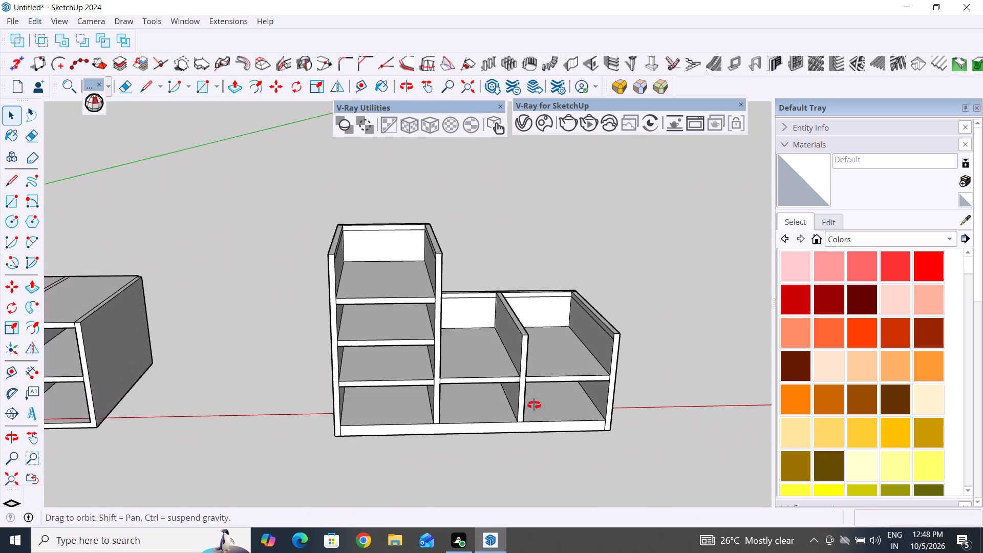
pyautogui.moveTo(534, 405); pyautogui.dragTo(579, 398, button='middle')
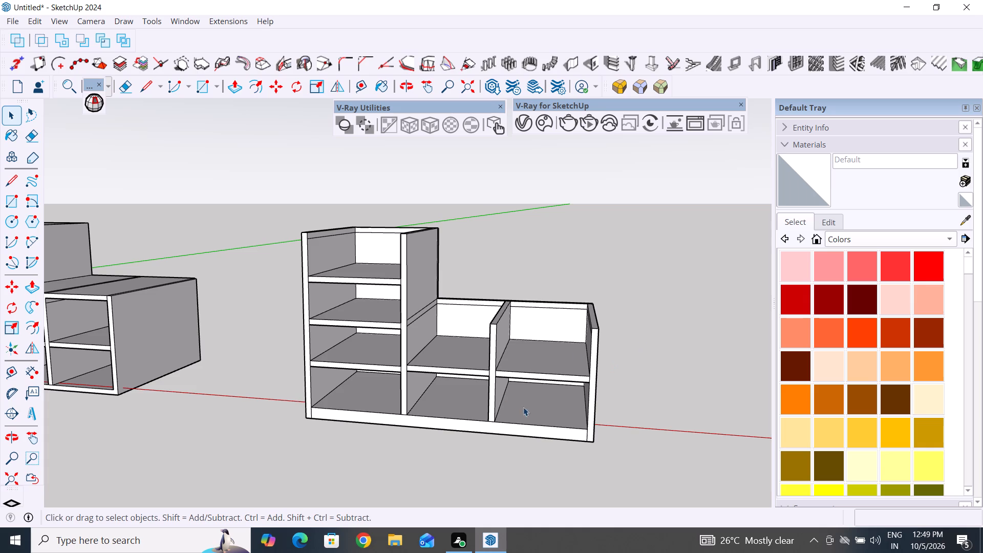
pyautogui.scroll(2, 666, 334)
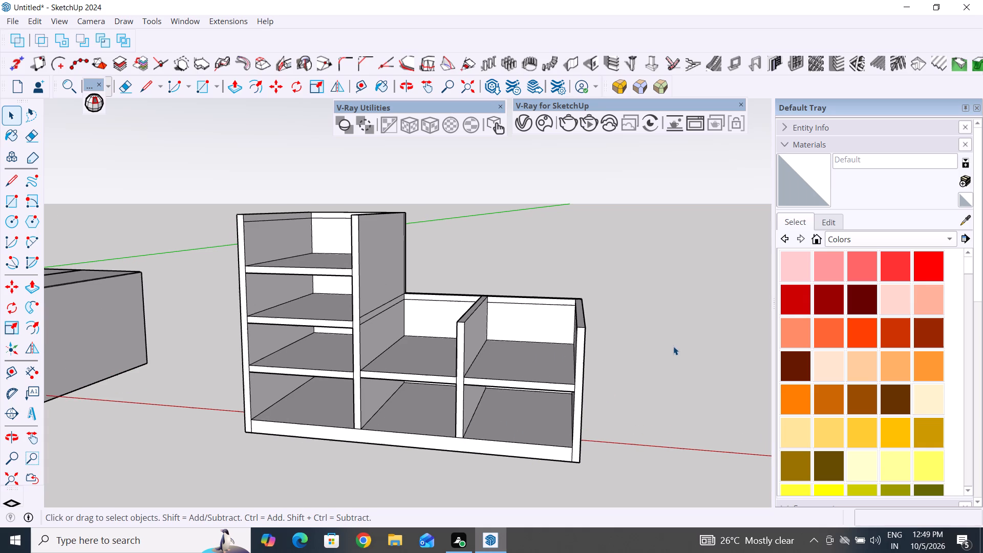
pyautogui.moveTo(377, 376); pyautogui.dragTo(435, 380, button='middle')
pyautogui.moveTo(435, 380); pyautogui.dragTo(492, 377, button='middle')
# Draw a 2' 1" by 1' 1 9/16" rectangle across the open top of the low part's inner bay, from back panel to front.
pyautogui.click(10, 212)
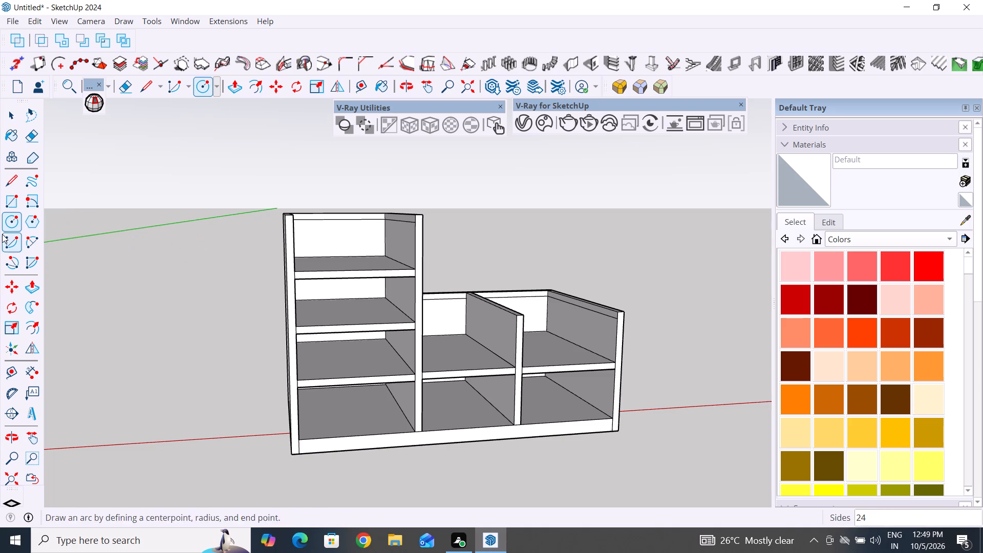
pyautogui.click(12, 205)
pyautogui.moveTo(522, 286); pyautogui.dragTo(460, 382, button='middle')
pyautogui.scroll(3, 460, 291)
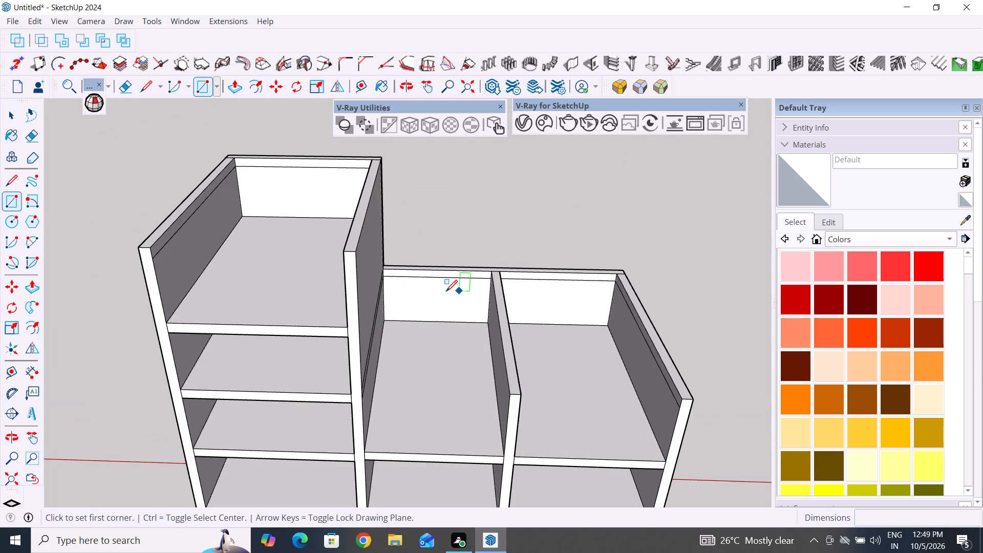
pyautogui.scroll(9, 405, 282)
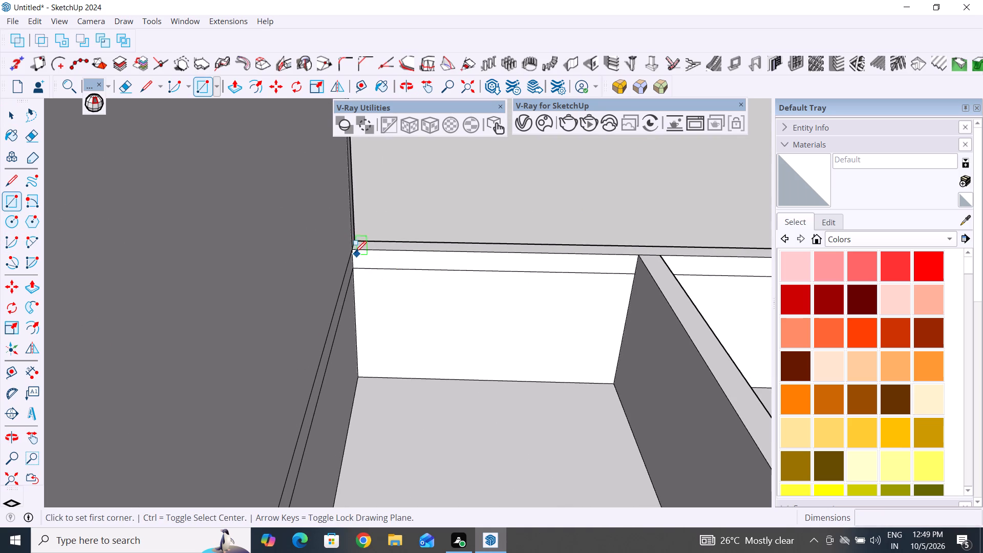
pyautogui.click(353, 252)
pyautogui.scroll(-10, 353, 252)
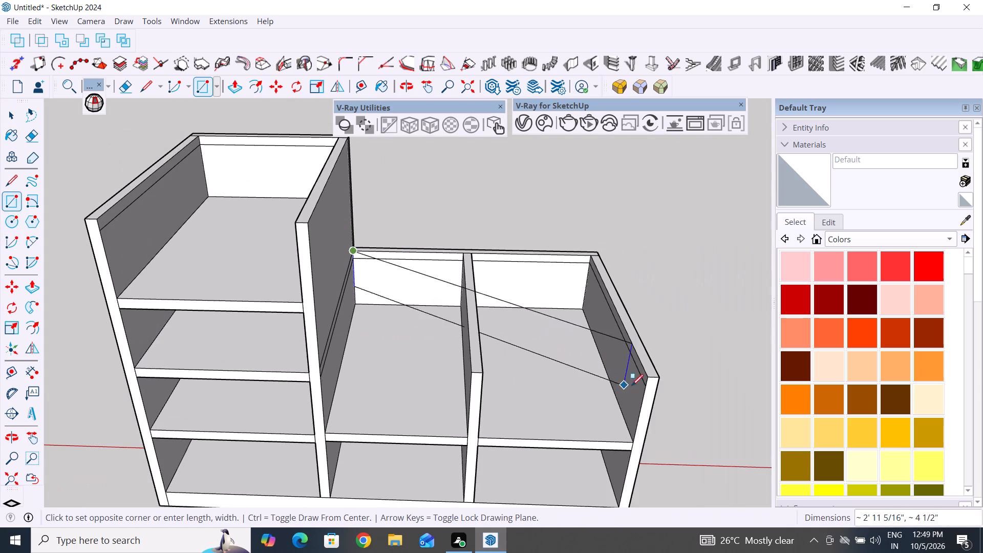
pyautogui.click(470, 372)
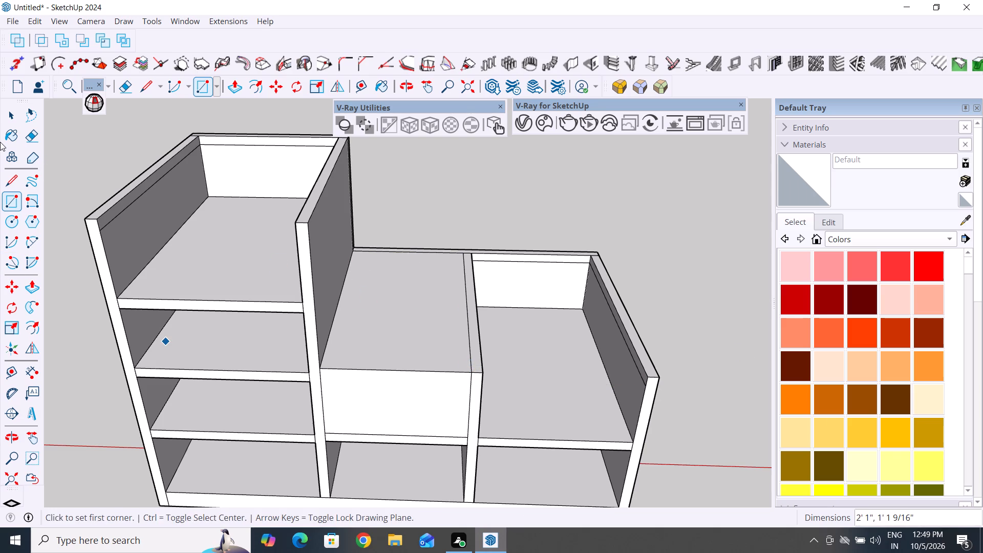
# Draw a 2' 1" by 1' 2 7/16" rectangle across the open top of the low part's outer bay, from divider to side panel.
pyautogui.click(11, 205)
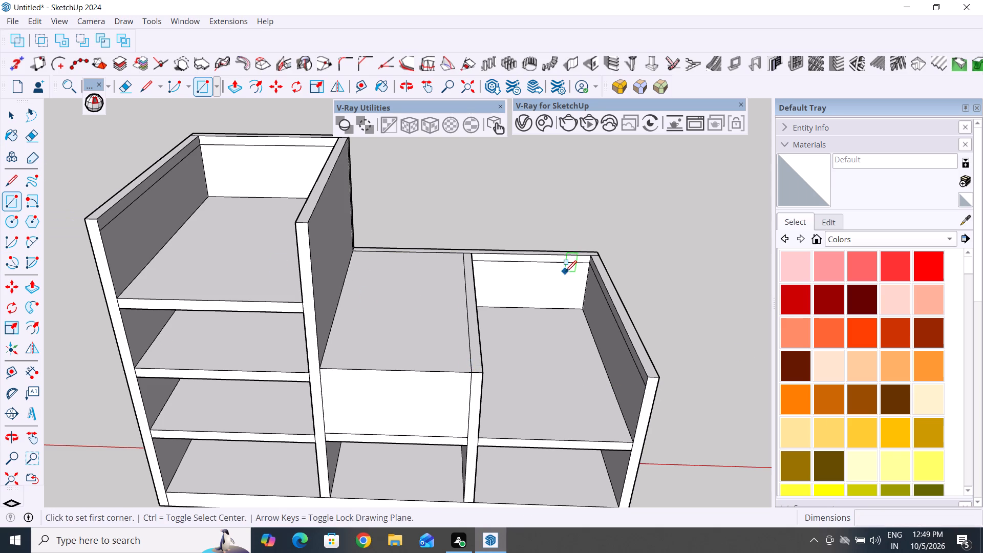
pyautogui.click(475, 253)
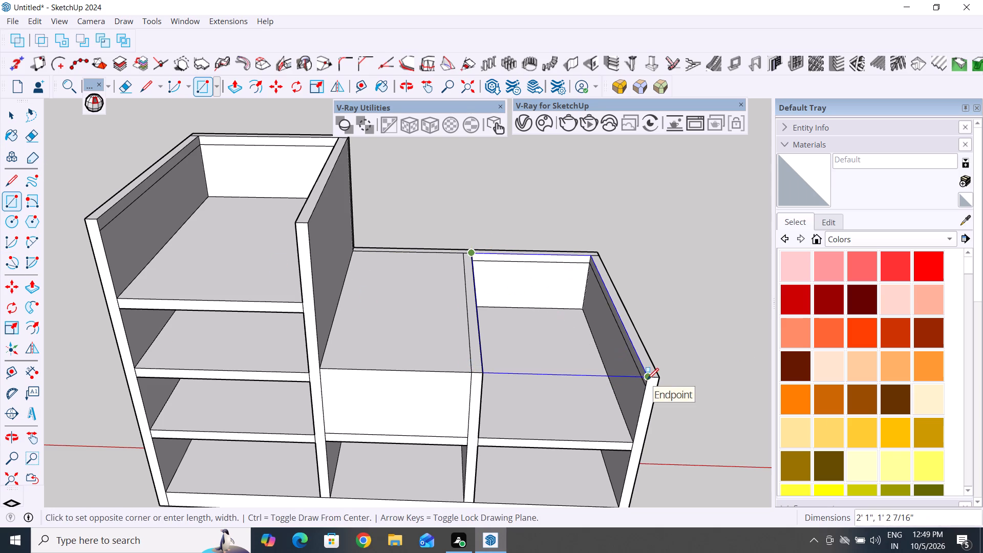
pyautogui.click(647, 379)
# Delete the two front faces closing off the upper compartments of the low part's inner and outer bays.
pyautogui.click(13, 116)
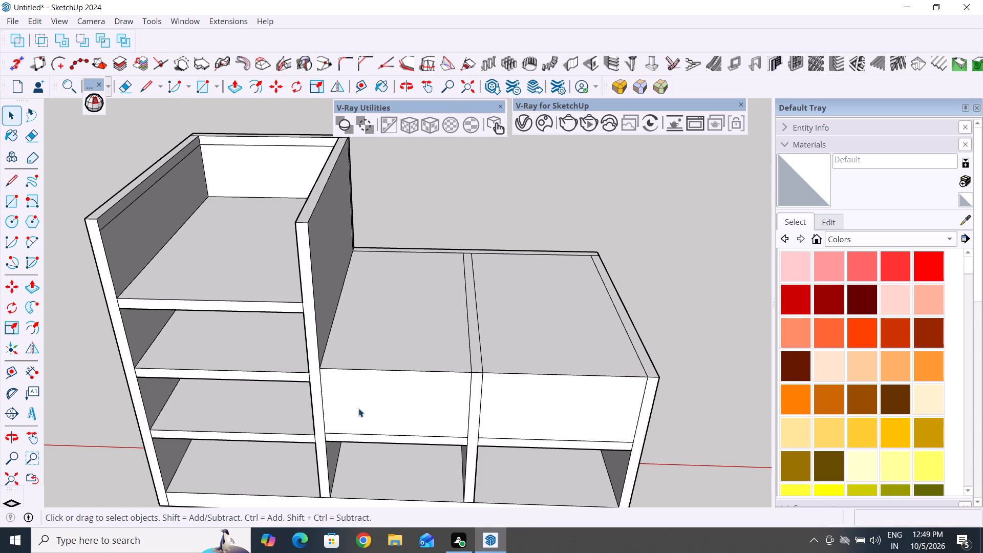
pyautogui.click(410, 372)
pyautogui.click(412, 379)
pyautogui.press('Delete')
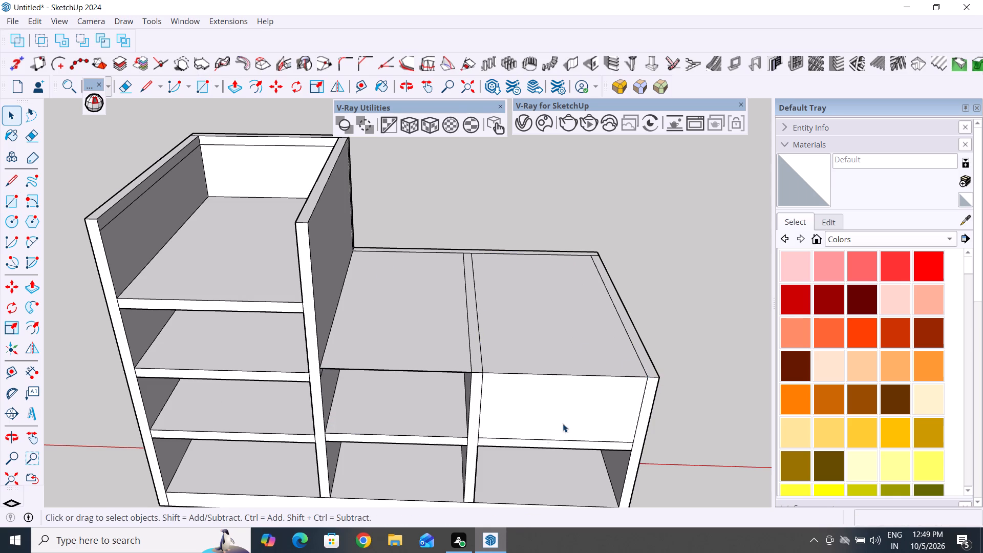
pyautogui.click(573, 410)
pyautogui.press('Delete')
# Push/Pull the top face over the low part's outer bay up 1".
pyautogui.scroll(1, 497, 347)
pyautogui.click(561, 338)
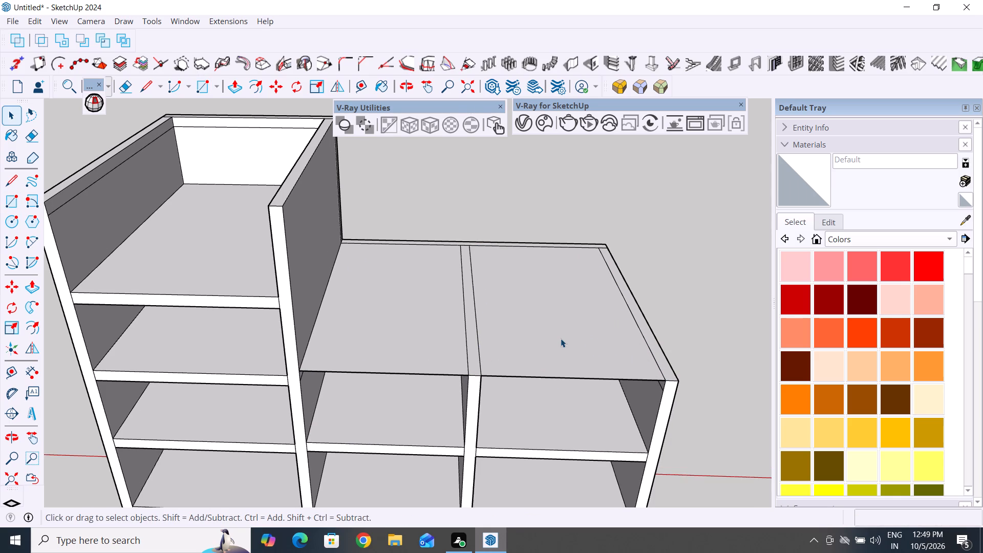
pyautogui.moveTo(730, 347); pyautogui.dragTo(681, 364, button='middle')
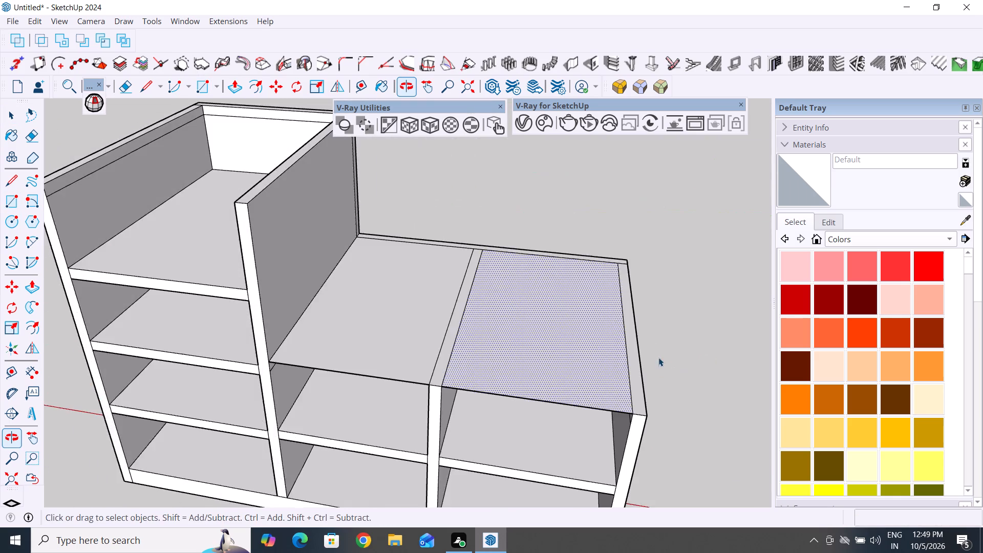
pyautogui.scroll(-4, 593, 349)
pyautogui.moveTo(521, 352); pyautogui.dragTo(577, 329, button='middle')
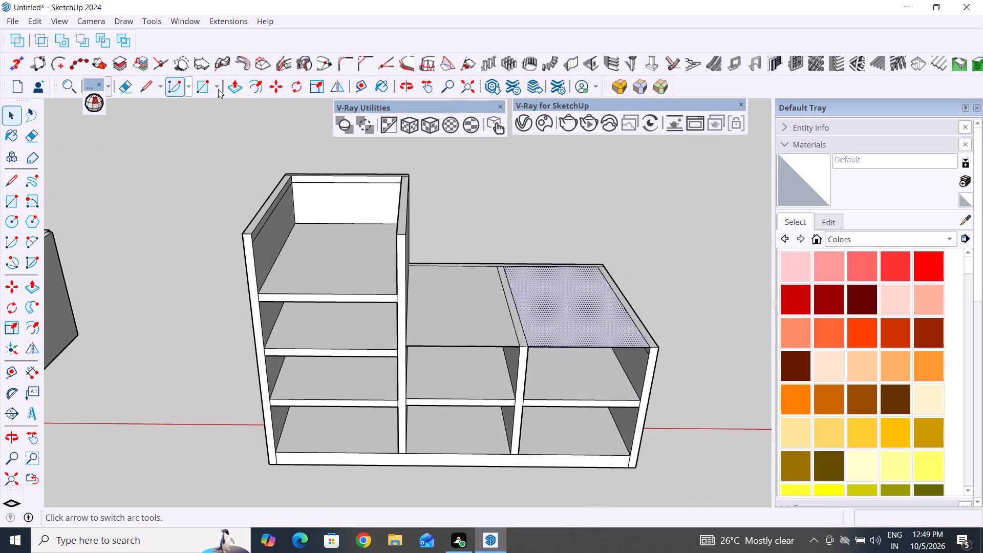
pyautogui.click(240, 88)
pyautogui.click(557, 300)
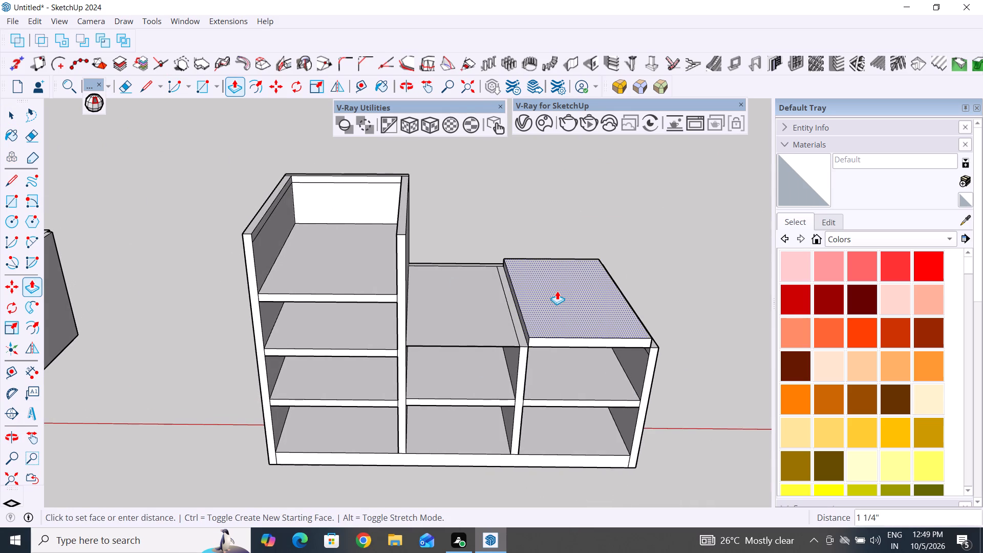
pyautogui.press('1')
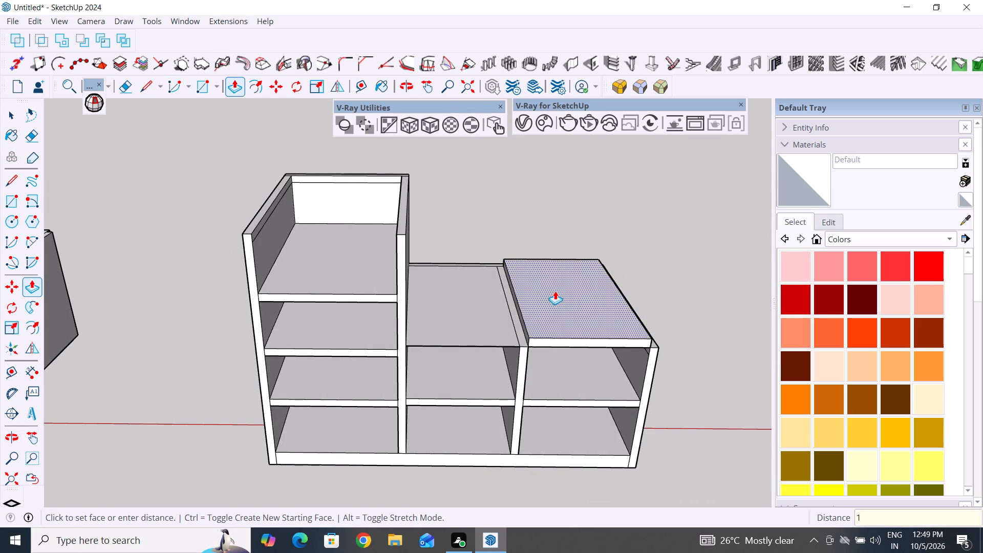
pyautogui.hotkey('shift', '"')
pyautogui.press('Return')
# Repeat the 1" Push/Pull on the top edge of the low part's outer side panel, level with the raised top.
pyautogui.moveTo(643, 330); pyautogui.dragTo(544, 306, button='middle')
pyautogui.scroll(1, 601, 361)
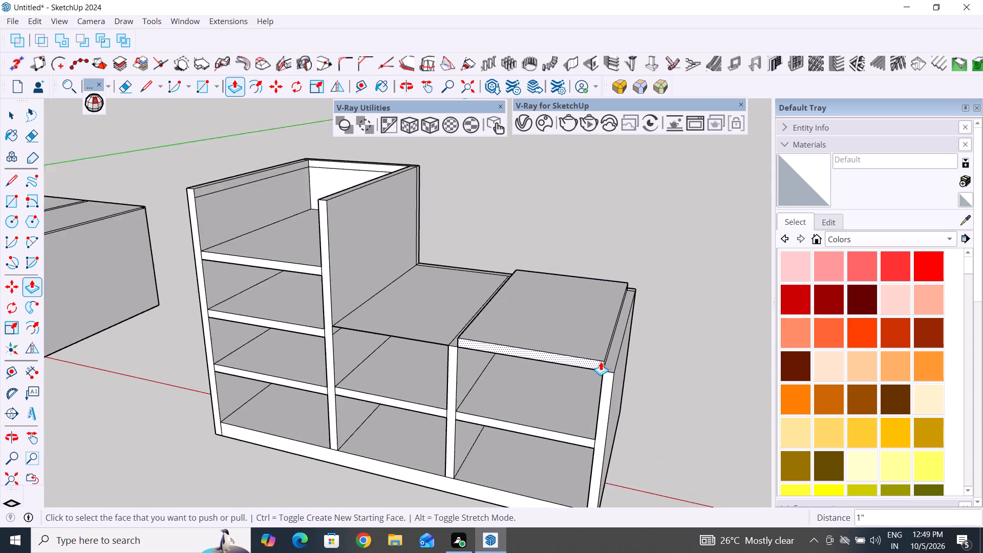
pyautogui.scroll(6, 601, 361)
pyautogui.doubleClick(618, 353)
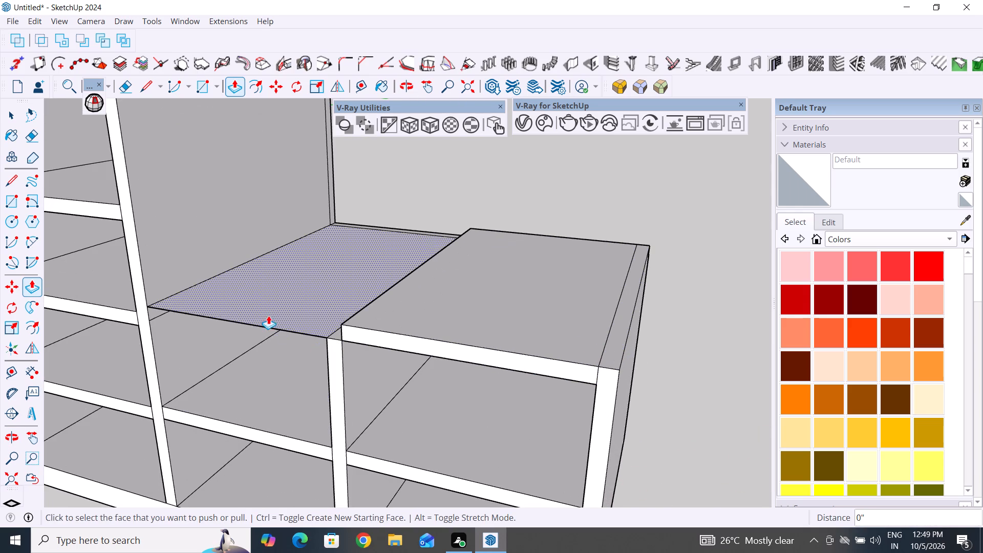
# Repeat the 1" Push/Pull on the low part's inner bay top and the divider's top edge.
pyautogui.moveTo(277, 321); pyautogui.dragTo(394, 358, button='middle')
pyautogui.scroll(4, 478, 369)
pyautogui.doubleClick(480, 369)
pyautogui.doubleClick(412, 354)
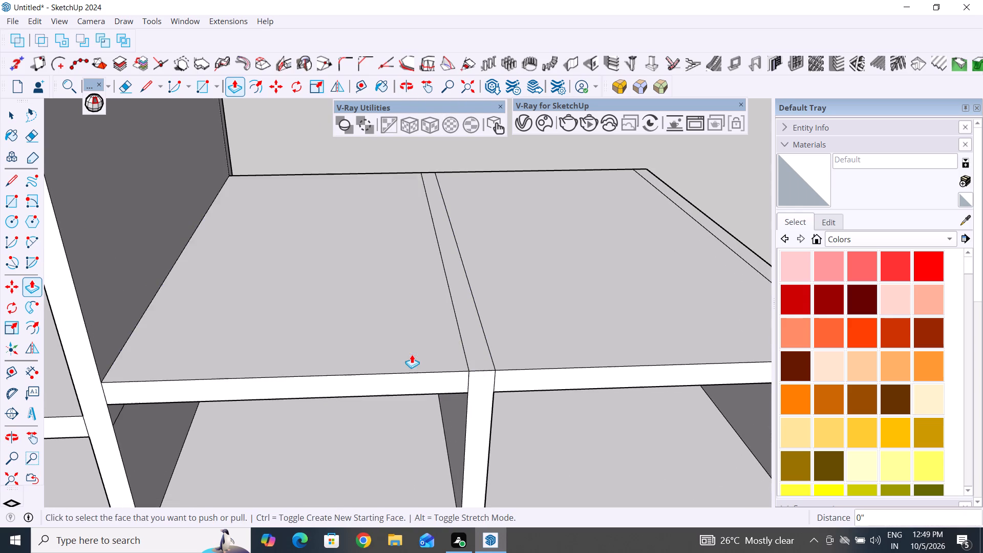
# Repeat the 1" Push/Pull on the top edge of the low part's back panel, level with the raised top.
pyautogui.scroll(-11, 284, 315)
pyautogui.moveTo(375, 347); pyautogui.dragTo(0, 303, button='middle')
pyautogui.moveTo(441, 348); pyautogui.dragTo(206, 379, button='middle')
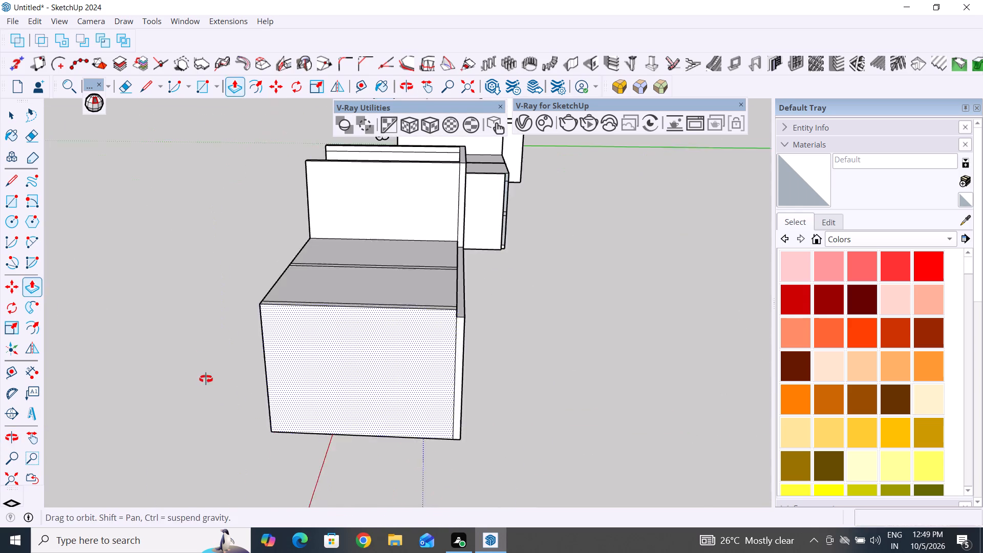
pyautogui.moveTo(206, 379); pyautogui.dragTo(199, 379, button='middle')
pyautogui.scroll(5, 321, 344)
pyautogui.moveTo(334, 341); pyautogui.dragTo(364, 430, button='middle')
pyautogui.scroll(5, 383, 416)
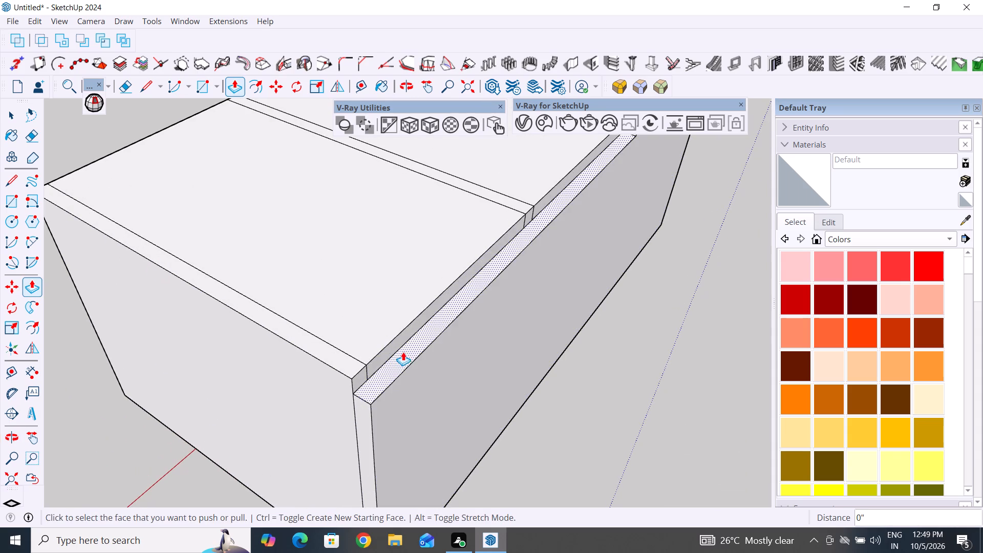
pyautogui.doubleClick(408, 351)
pyautogui.click(14, 114)
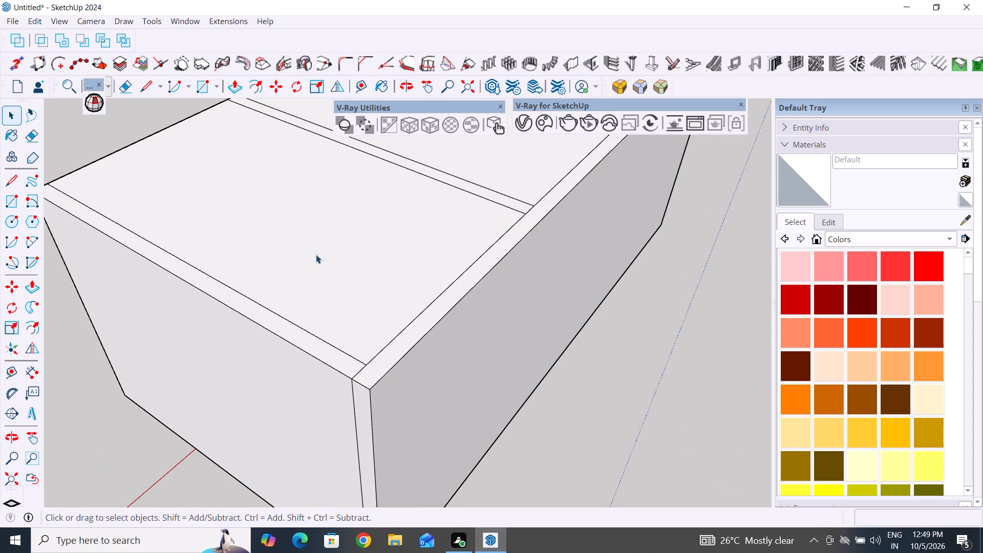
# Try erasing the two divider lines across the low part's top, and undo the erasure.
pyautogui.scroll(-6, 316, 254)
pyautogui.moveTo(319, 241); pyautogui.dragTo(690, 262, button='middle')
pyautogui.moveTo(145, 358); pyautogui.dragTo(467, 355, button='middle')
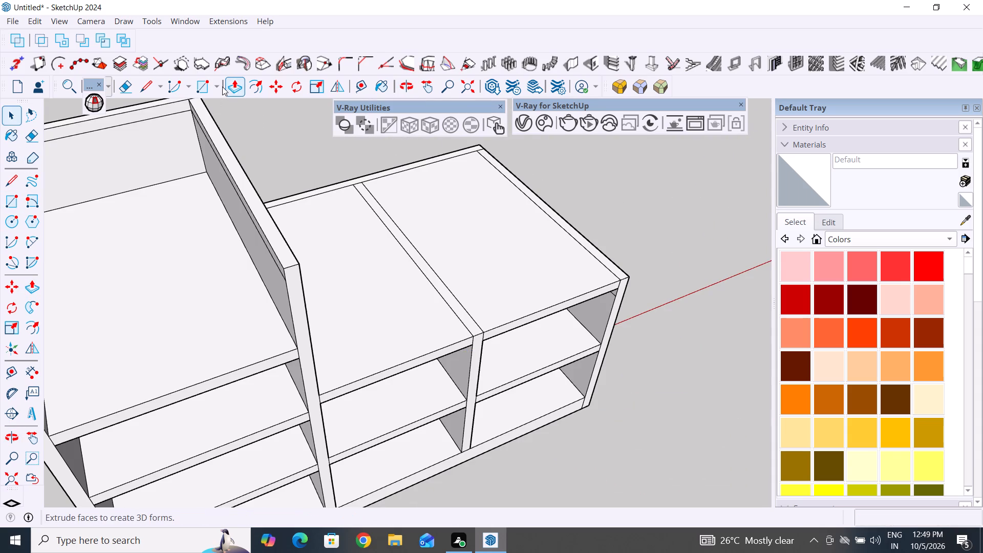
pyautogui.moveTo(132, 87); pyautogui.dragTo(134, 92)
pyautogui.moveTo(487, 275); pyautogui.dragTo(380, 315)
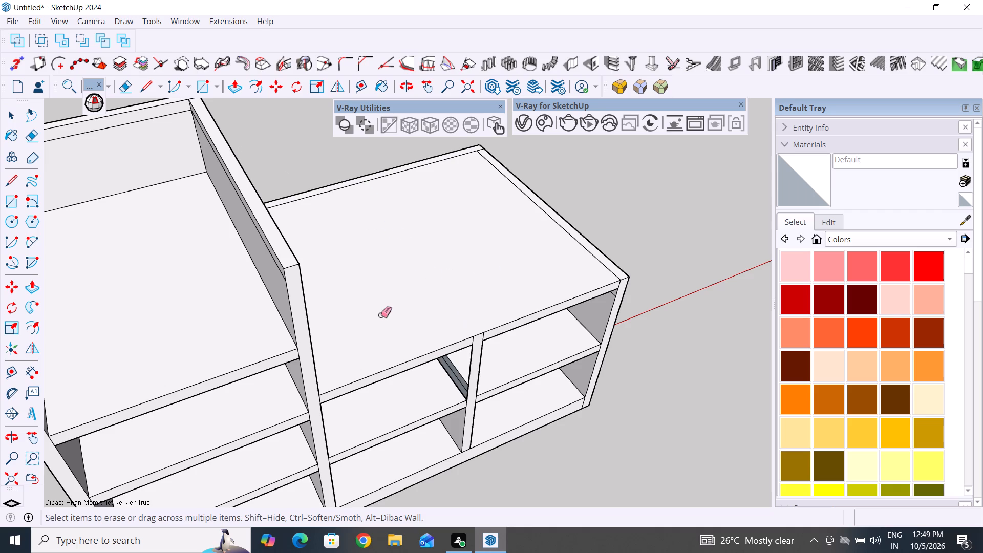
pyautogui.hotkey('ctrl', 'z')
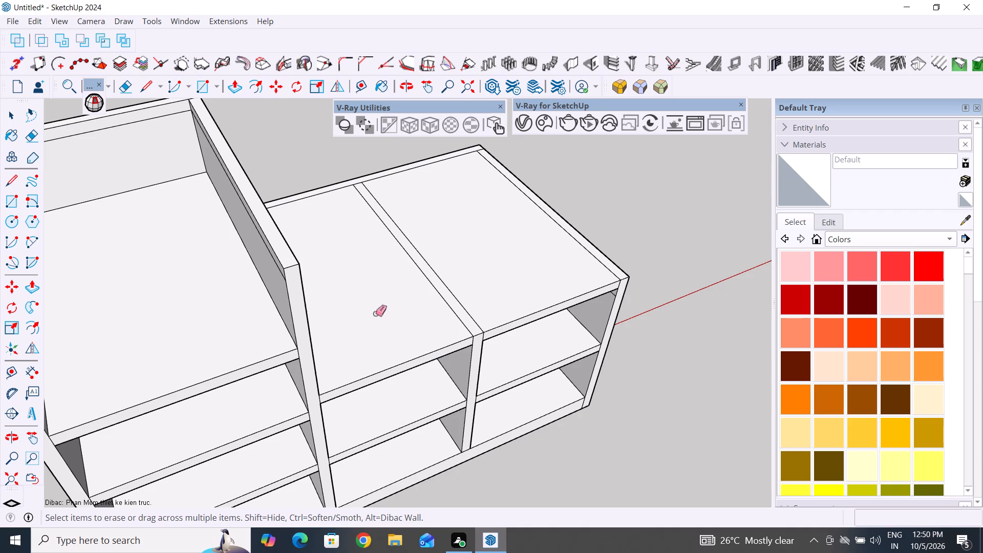
# Draw a 2' 2" by 1' 5" rectangle across the open top of the tall part, from its outer back corner.
pyautogui.scroll(-5, 227, 288)
pyautogui.moveTo(201, 311); pyautogui.dragTo(126, 161, button='middle')
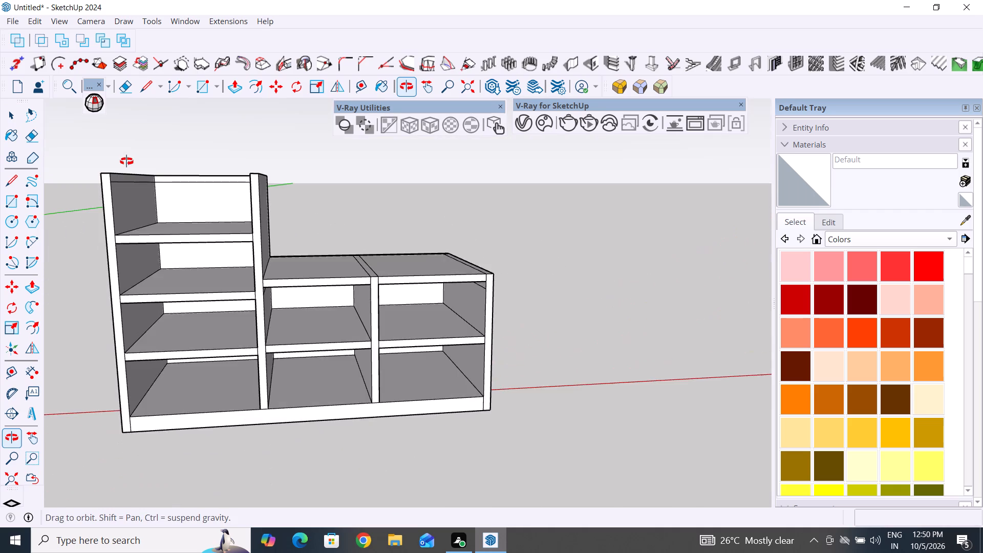
pyautogui.moveTo(126, 161); pyautogui.dragTo(136, 231, button='middle')
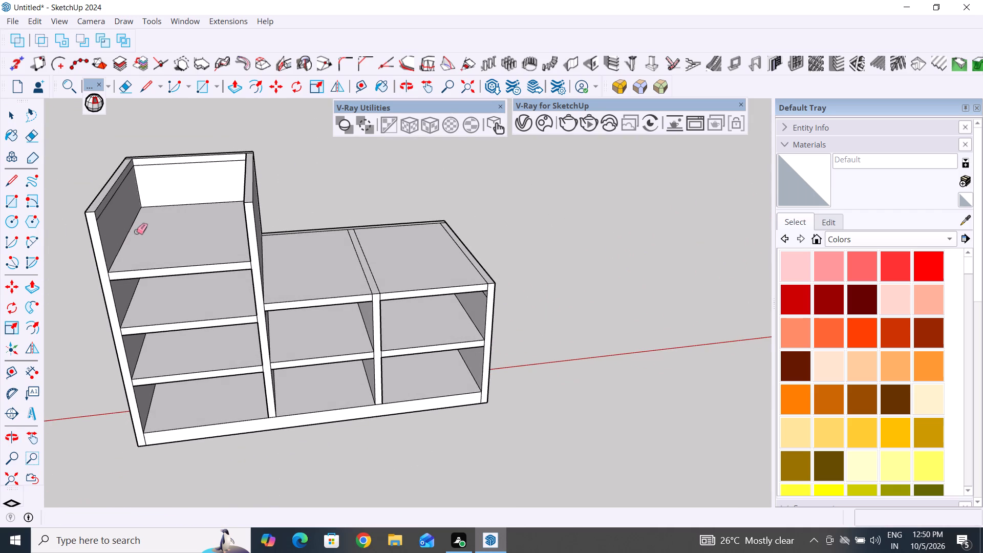
pyautogui.click(10, 116)
pyautogui.click(181, 139)
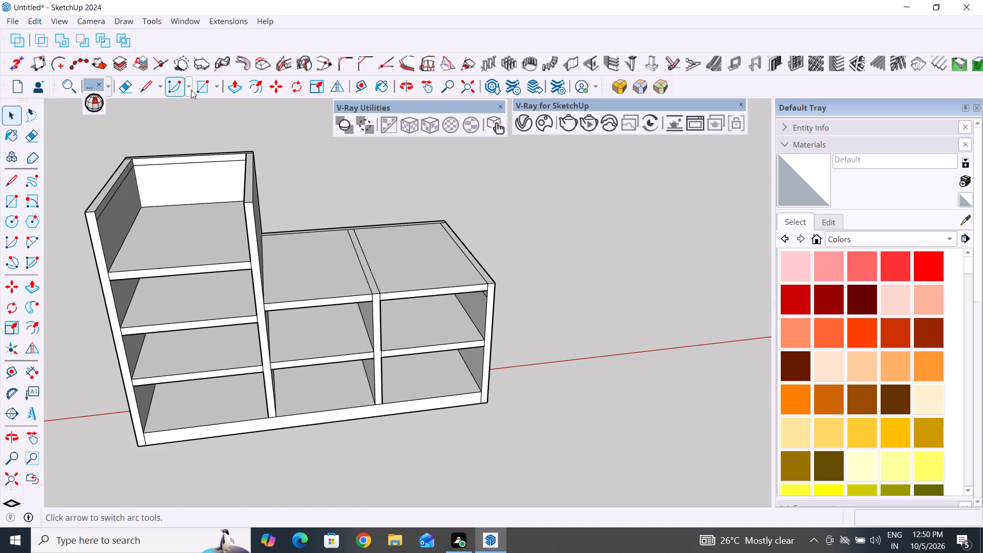
pyautogui.click(196, 89)
pyautogui.moveTo(197, 189); pyautogui.dragTo(238, 234, button='middle')
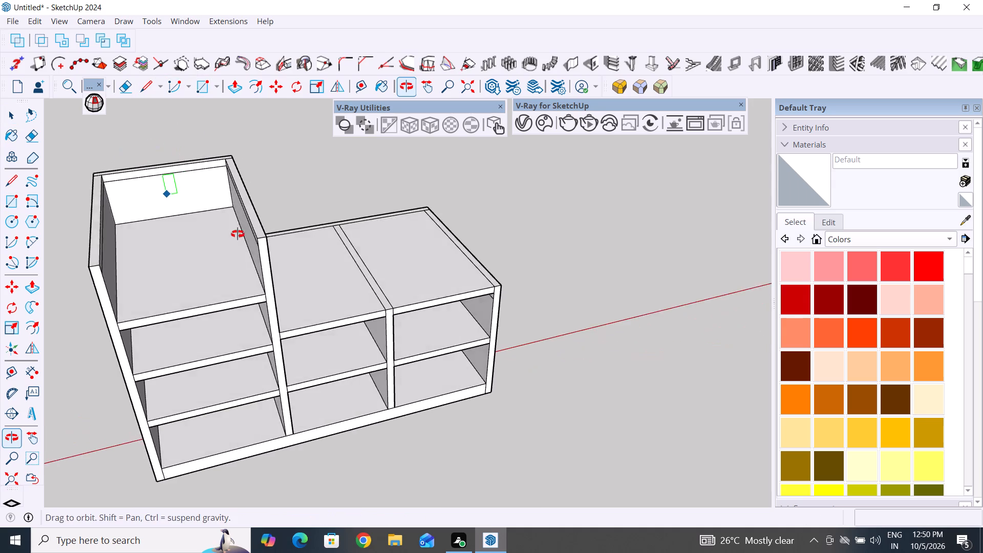
pyautogui.moveTo(238, 234); pyautogui.dragTo(236, 281, button='middle')
pyautogui.click(80, 187)
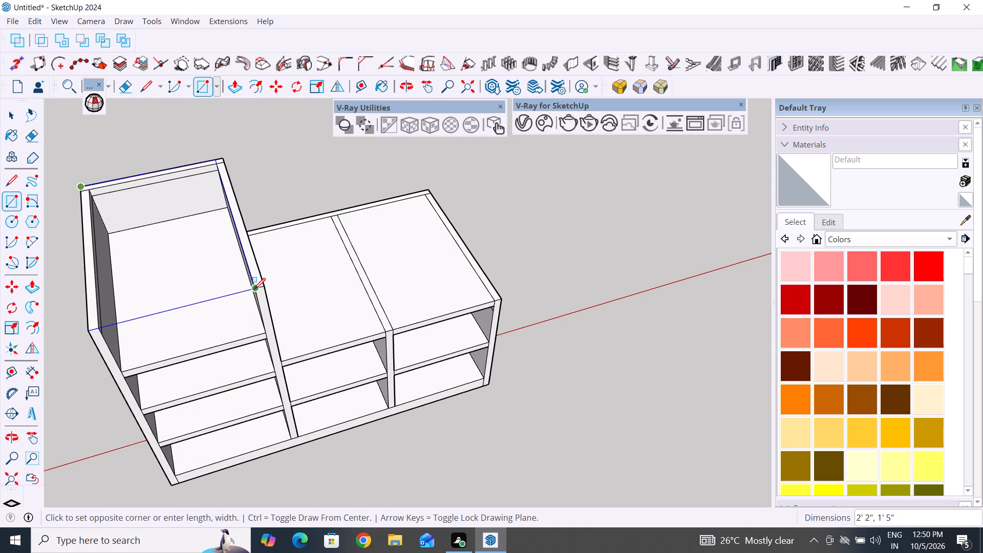
pyautogui.click(254, 289)
pyautogui.click(16, 109)
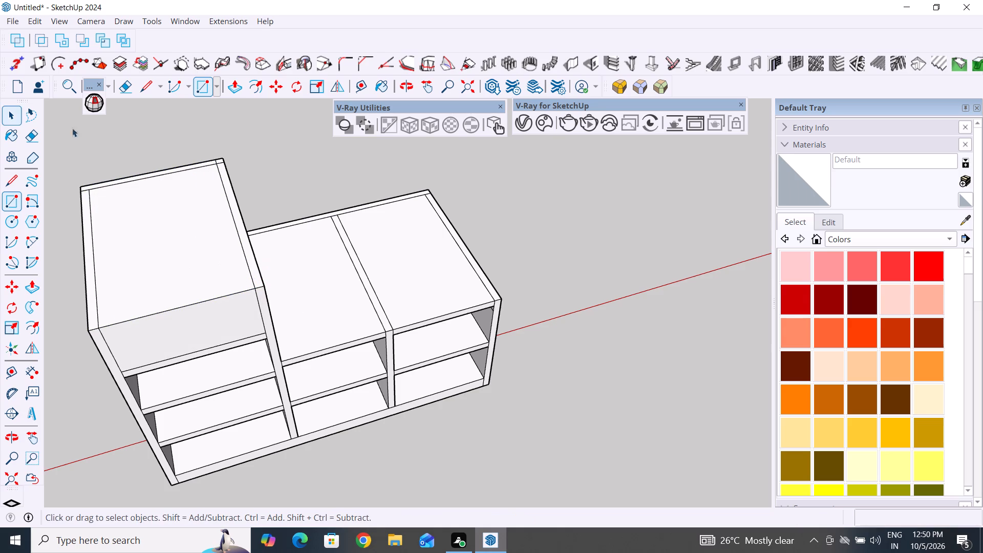
pyautogui.click(80, 128)
# Delete the front face closing off the tall part's uppermost compartment.
pyautogui.scroll(-4, 213, 256)
pyautogui.moveTo(199, 263); pyautogui.dragTo(181, 145, button='middle')
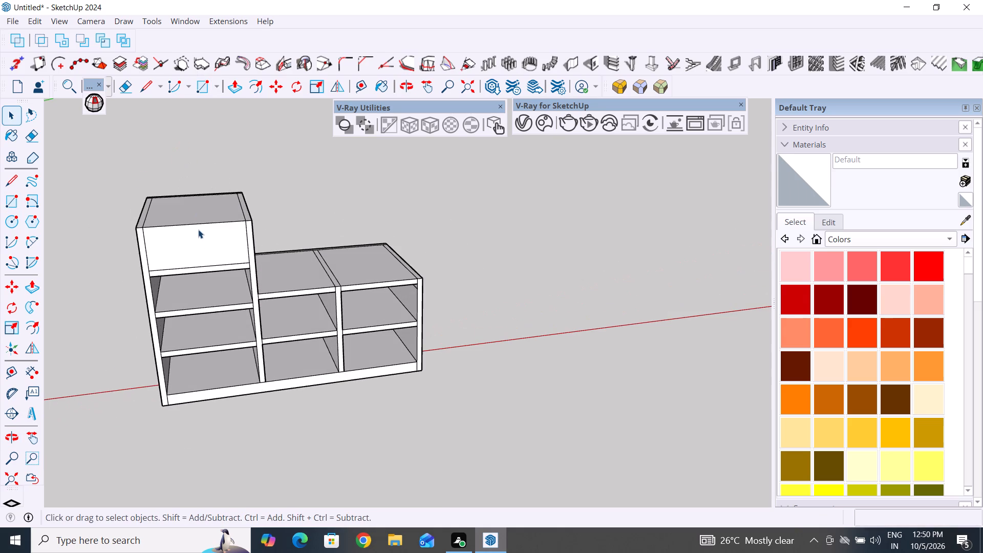
pyautogui.click(199, 239)
pyautogui.press('Delete')
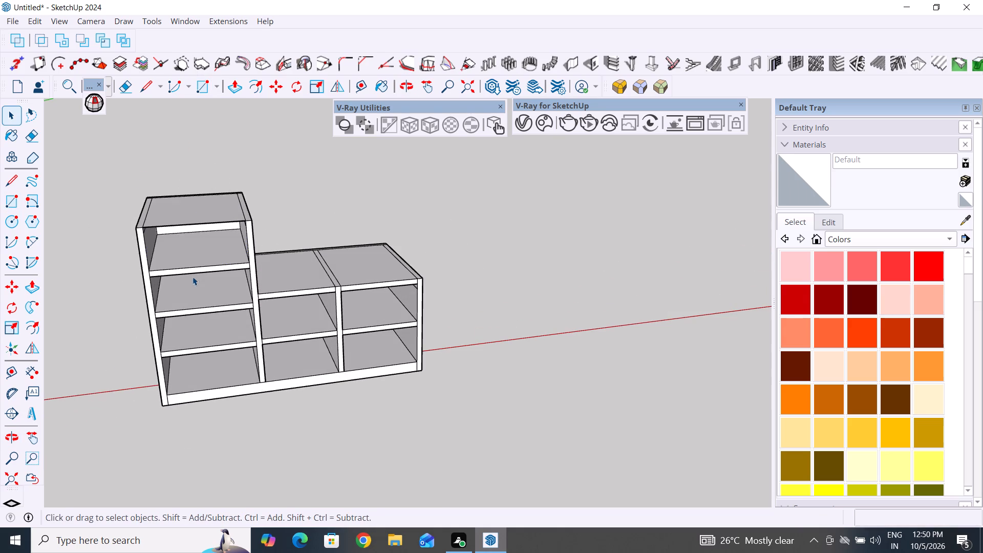
# Push/Pull the tall part's top face up 1".
pyautogui.scroll(3, 223, 212)
pyautogui.moveTo(205, 225); pyautogui.dragTo(184, 152, button='middle')
pyautogui.scroll(1, 238, 187)
pyautogui.moveTo(248, 195); pyautogui.dragTo(250, 256, button='middle')
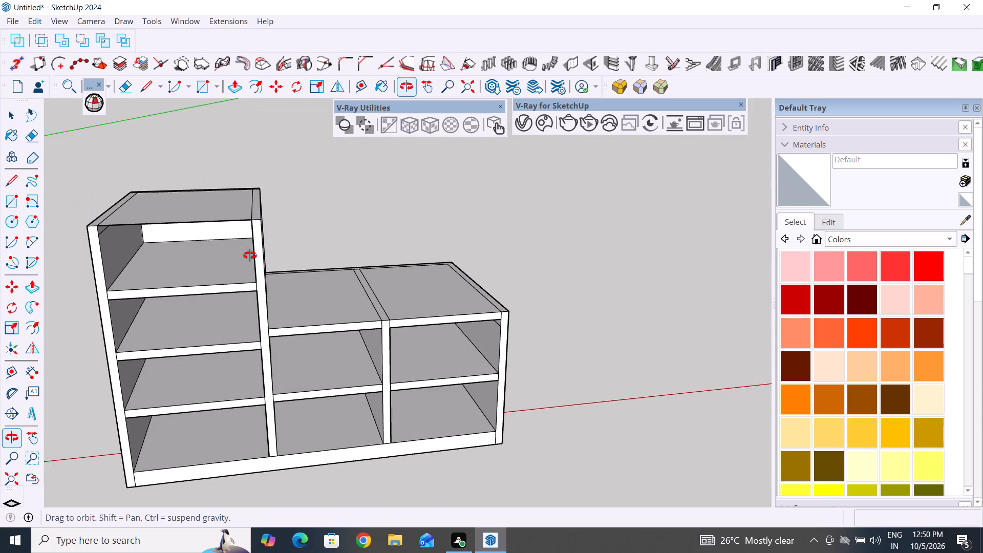
pyautogui.moveTo(250, 256); pyautogui.dragTo(307, 280, button='middle')
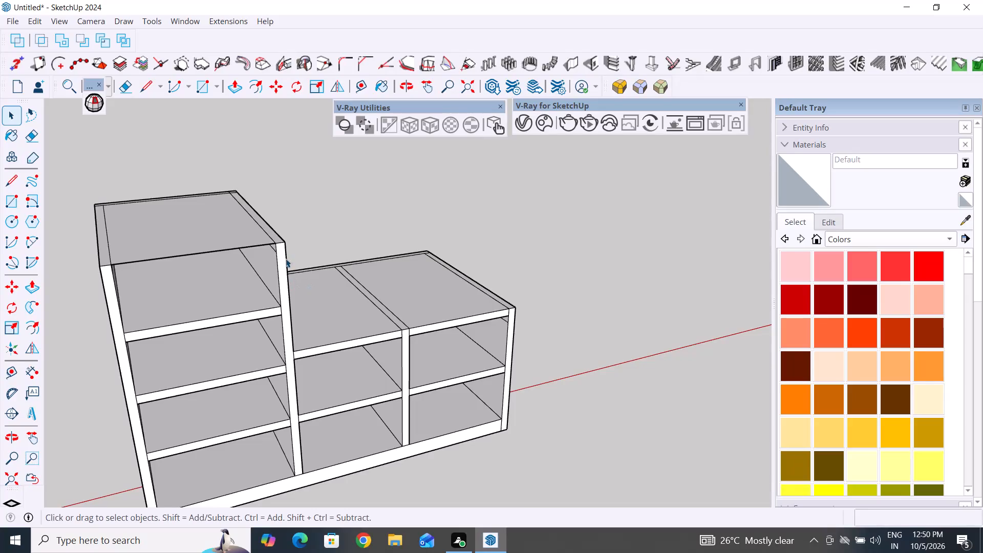
pyautogui.scroll(3, 266, 238)
pyautogui.moveTo(476, 214); pyautogui.dragTo(474, 214, button='middle')
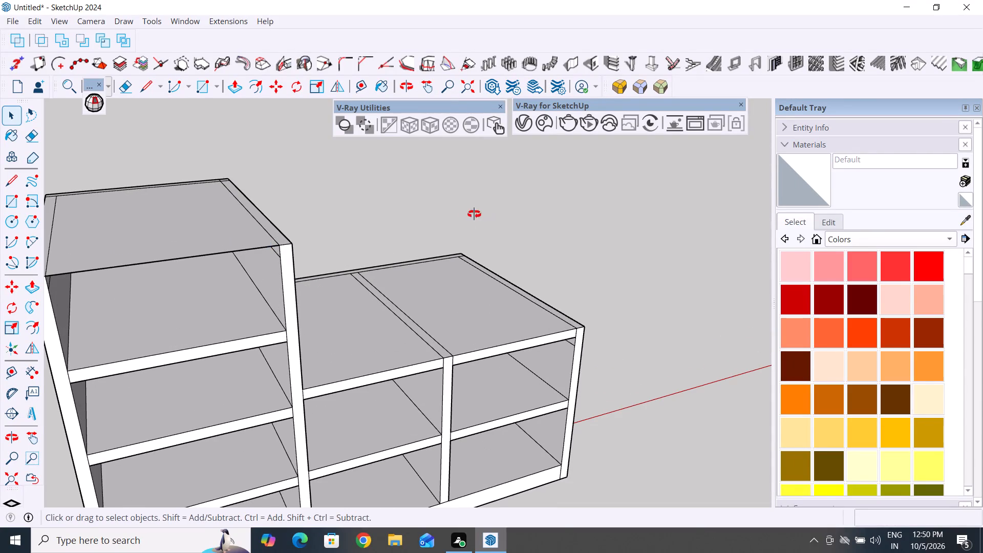
pyautogui.moveTo(474, 214); pyautogui.dragTo(459, 211, button='middle')
pyautogui.moveTo(203, 212); pyautogui.dragTo(226, 219, button='middle')
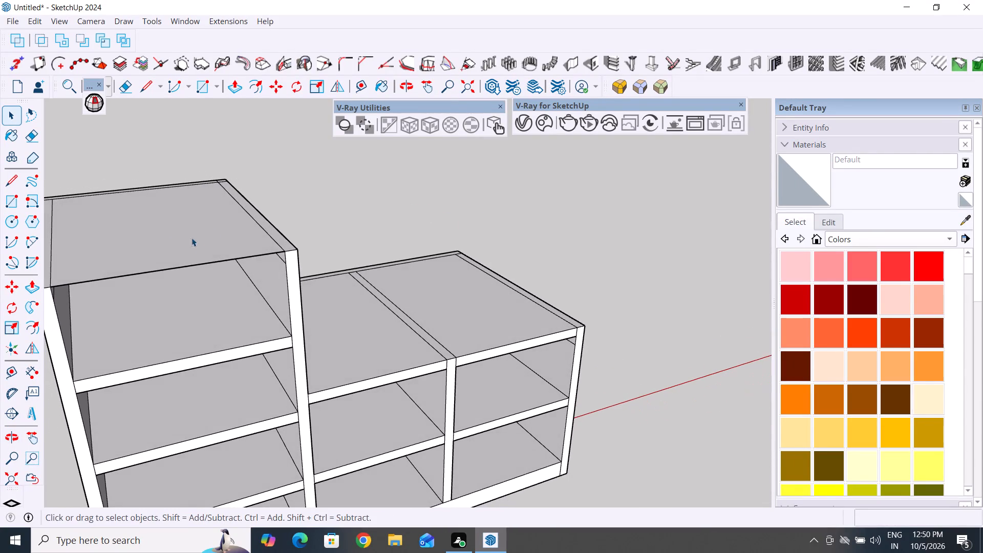
pyautogui.click(233, 92)
pyautogui.click(195, 247)
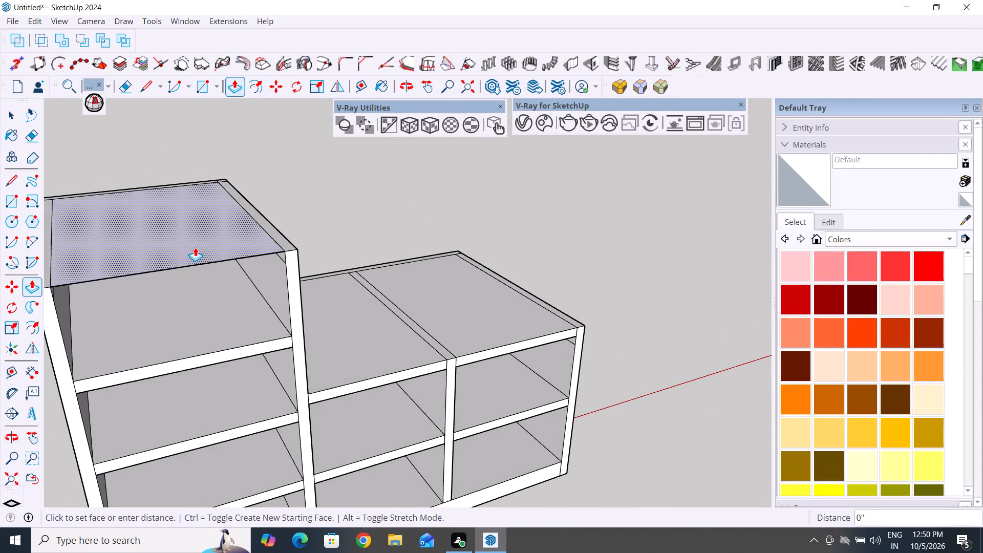
pyautogui.write('1"')
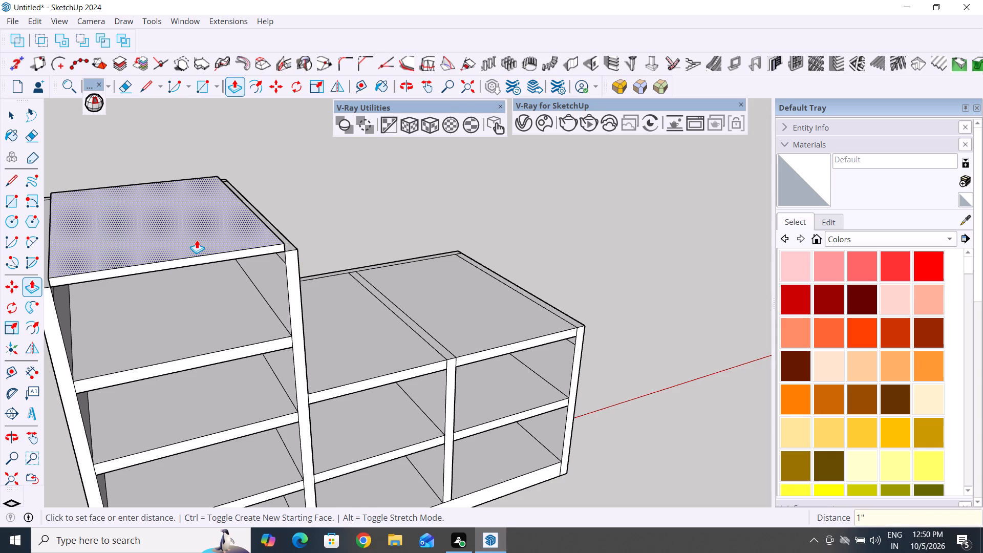
pyautogui.press('Return')
# Repeat the 1" Push/Pull on the top edges of the tall part's inner and outer side panels.
pyautogui.scroll(2, 339, 193)
pyautogui.moveTo(344, 192); pyautogui.dragTo(294, 258, button='middle')
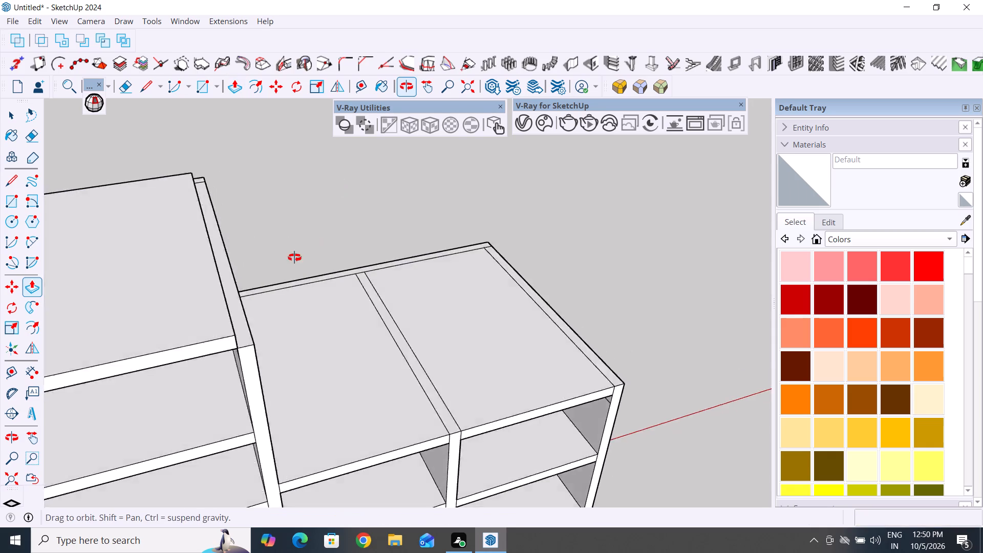
pyautogui.moveTo(294, 258); pyautogui.dragTo(249, 240, button='middle')
pyautogui.scroll(5, 195, 223)
pyautogui.doubleClick(201, 226)
pyautogui.scroll(-6, 549, 207)
pyautogui.moveTo(174, 294); pyautogui.dragTo(247, 274, button='middle')
pyautogui.scroll(3, 204, 286)
pyautogui.doubleClick(215, 275)
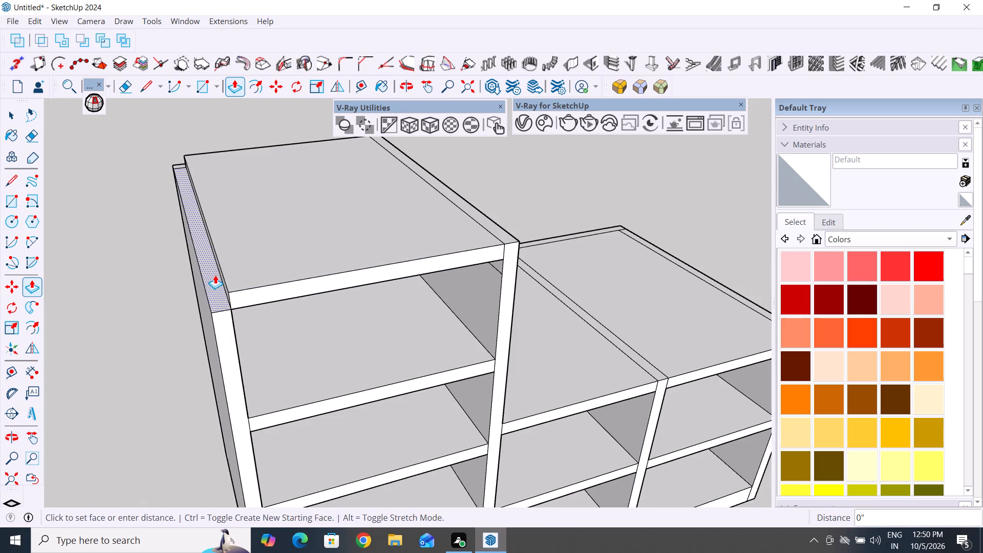
# Repeat the 1" Push/Pull on the top edge of the tall part's back panel.
pyautogui.moveTo(140, 276); pyautogui.dragTo(446, 249, button='middle')
pyautogui.scroll(-4, 304, 238)
pyautogui.moveTo(260, 267); pyautogui.dragTo(516, 258, button='middle')
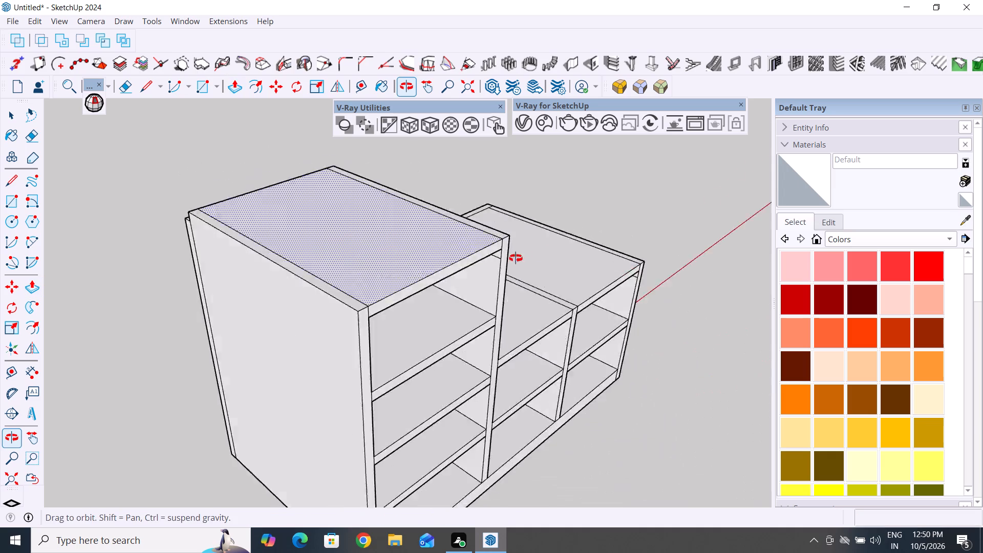
pyautogui.moveTo(516, 258); pyautogui.dragTo(542, 252, button='middle')
pyautogui.scroll(4, 239, 268)
pyautogui.moveTo(266, 290); pyautogui.dragTo(427, 377, button='middle')
pyautogui.doubleClick(434, 312)
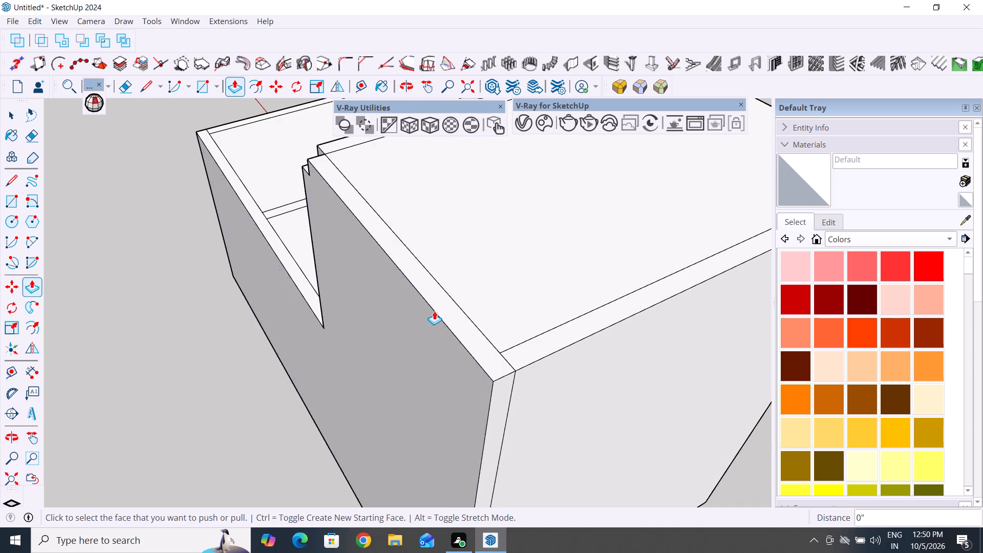
pyautogui.click(8, 116)
pyautogui.moveTo(88, 242); pyautogui.dragTo(91, 251)
# Repeat the 1" Push/Pull on the small notch at the tall part's inner back corner, level with the raised top.
pyautogui.scroll(-6, 114, 264)
pyautogui.moveTo(141, 273); pyautogui.dragTo(371, 276, button='middle')
pyautogui.scroll(4, 308, 363)
pyautogui.moveTo(328, 311); pyautogui.dragTo(450, 348, button='middle')
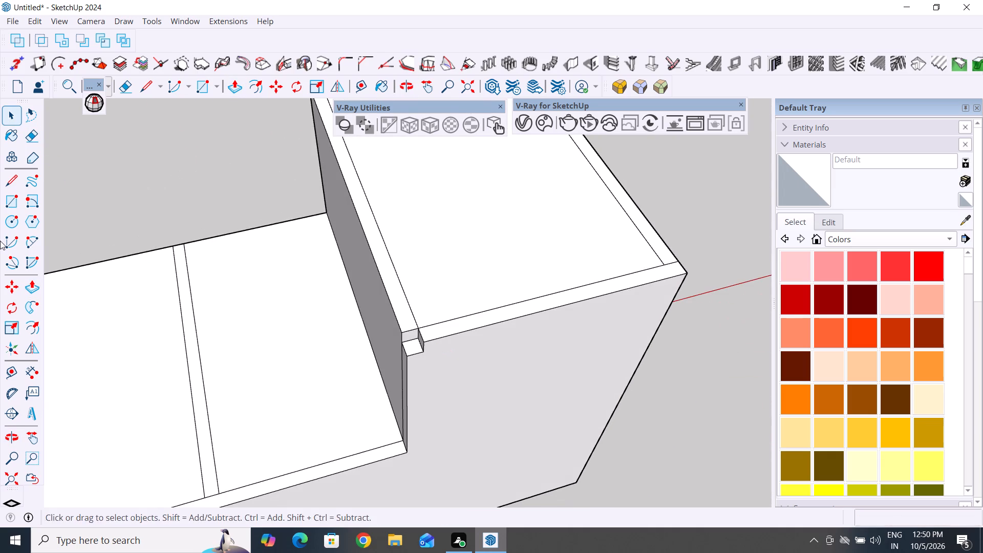
pyautogui.click(236, 83)
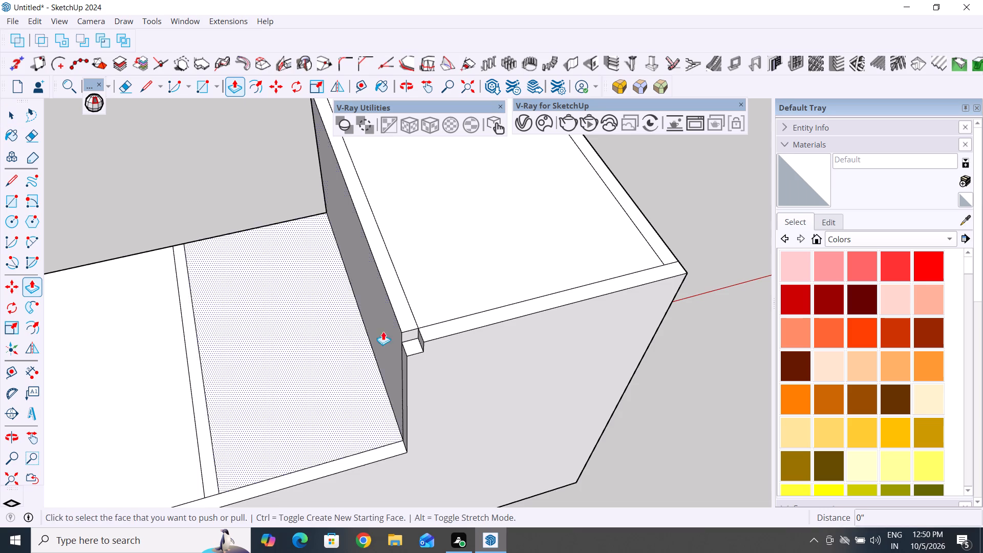
pyautogui.scroll(5, 431, 341)
pyautogui.doubleClick(397, 349)
# Examine the closed shoe rack from the front and both sides, checking its tops and compartments.
pyautogui.scroll(-7, 291, 318)
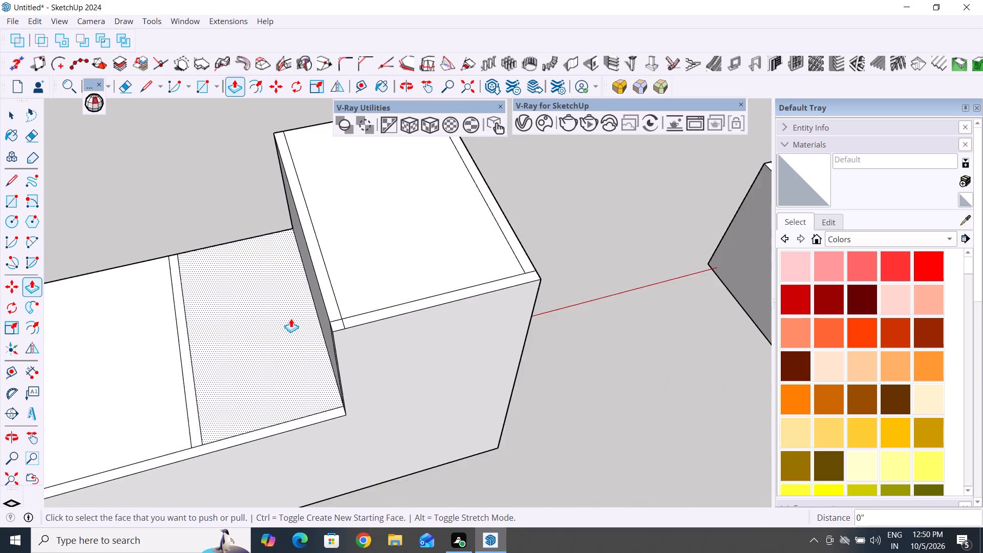
pyautogui.scroll(-5, 291, 318)
pyautogui.moveTo(444, 354); pyautogui.dragTo(46, 320, button='middle')
pyautogui.moveTo(451, 299); pyautogui.dragTo(125, 271, button='middle')
pyautogui.moveTo(421, 306); pyautogui.dragTo(239, 290, button='middle')
pyautogui.scroll(4, 468, 357)
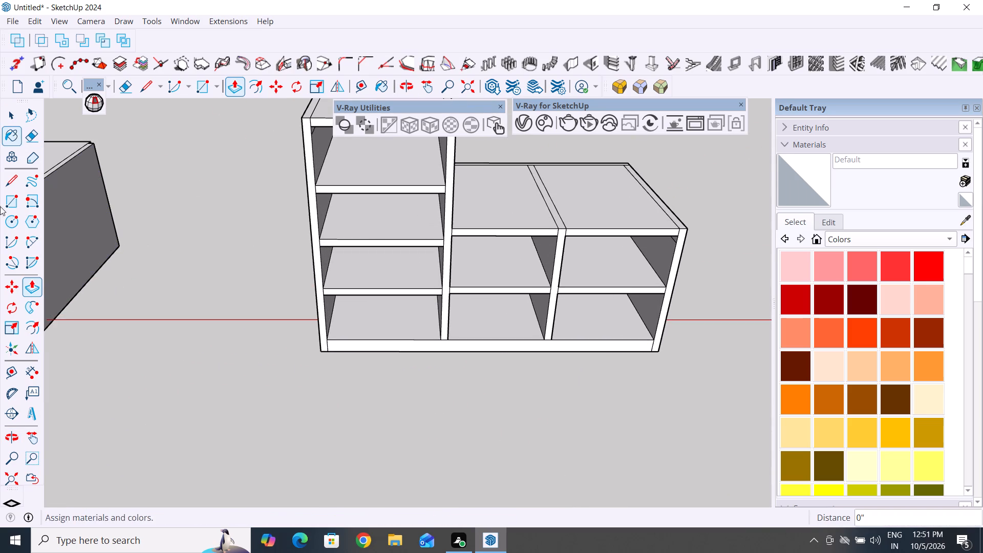
pyautogui.click(8, 115)
pyautogui.click(183, 232)
pyautogui.scroll(-5, 271, 366)
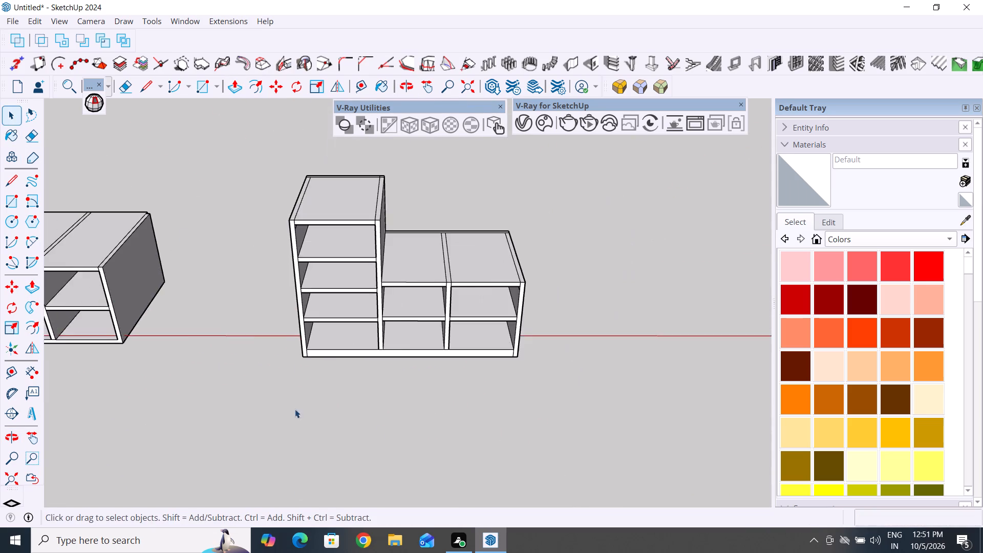
pyautogui.moveTo(456, 377); pyautogui.dragTo(322, 361, button='middle')
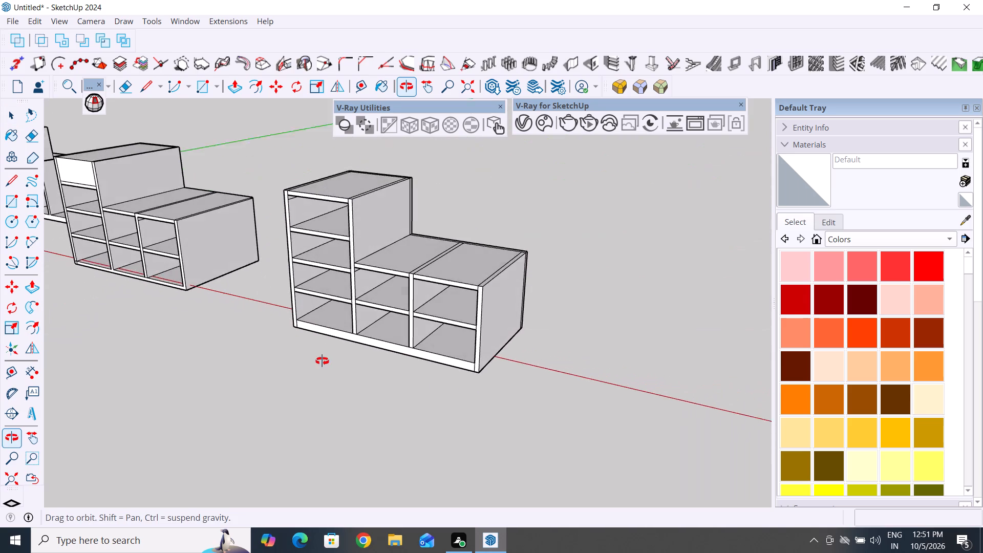
pyautogui.moveTo(322, 361); pyautogui.dragTo(320, 366, button='middle')
pyautogui.scroll(3, 324, 350)
pyautogui.moveTo(335, 367); pyautogui.dragTo(507, 352, button='middle')
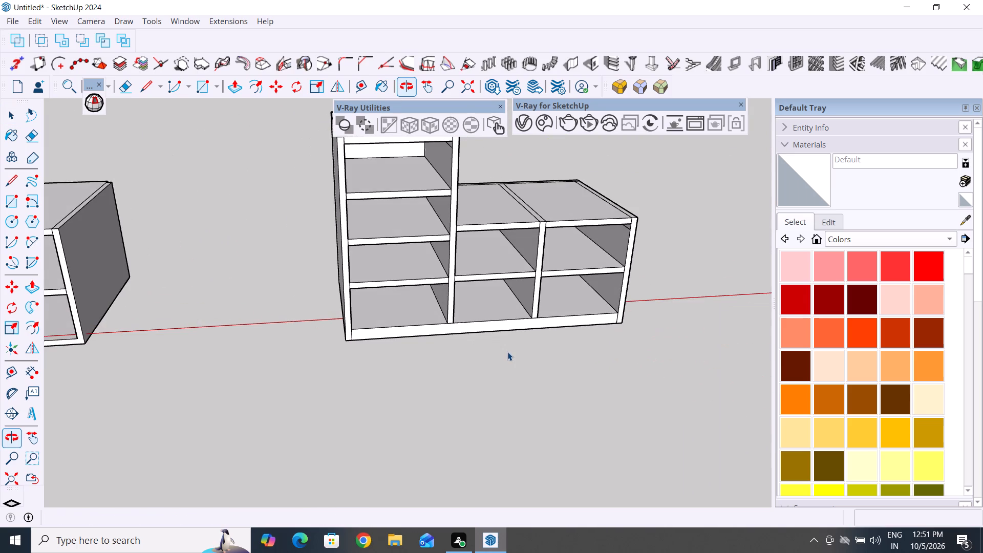
pyautogui.scroll(3, 375, 375)
pyautogui.scroll(-8, 375, 375)
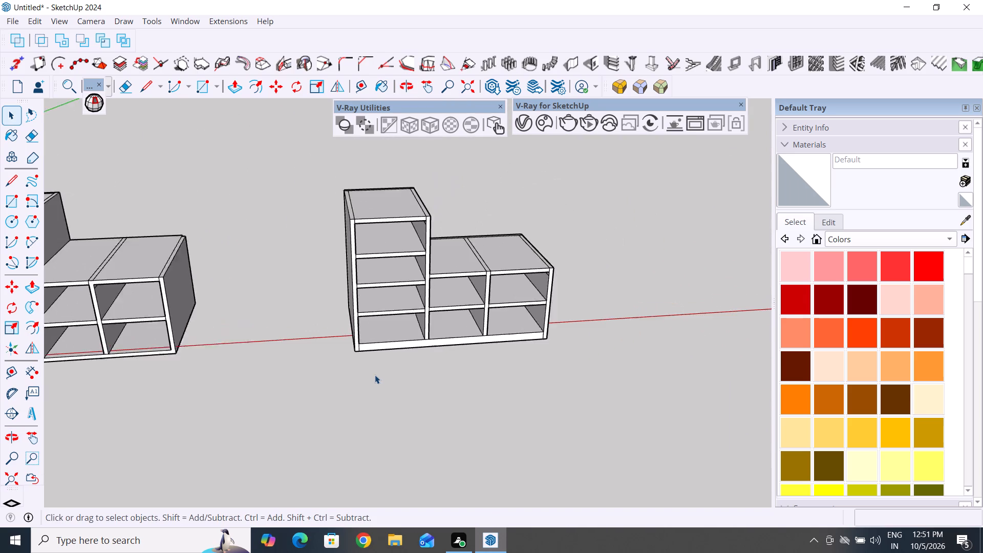
pyautogui.scroll(-1, 375, 375)
pyautogui.moveTo(511, 322); pyautogui.dragTo(502, 345, button='middle')
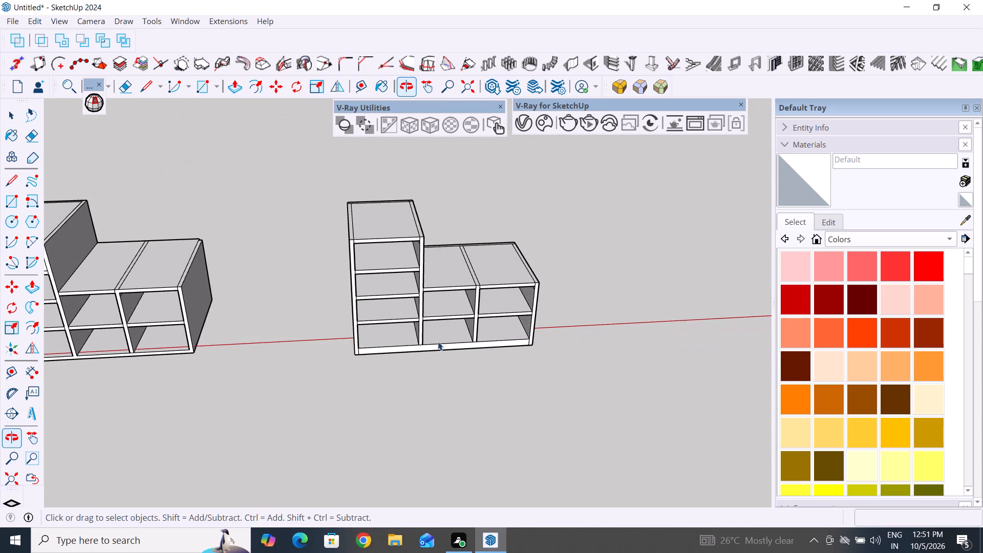
pyautogui.moveTo(401, 344); pyautogui.dragTo(587, 329, button='middle')
# Select the entire shoe rack and open the list of material collections.
pyautogui.click(408, 247)
pyautogui.tripleClick(383, 266)
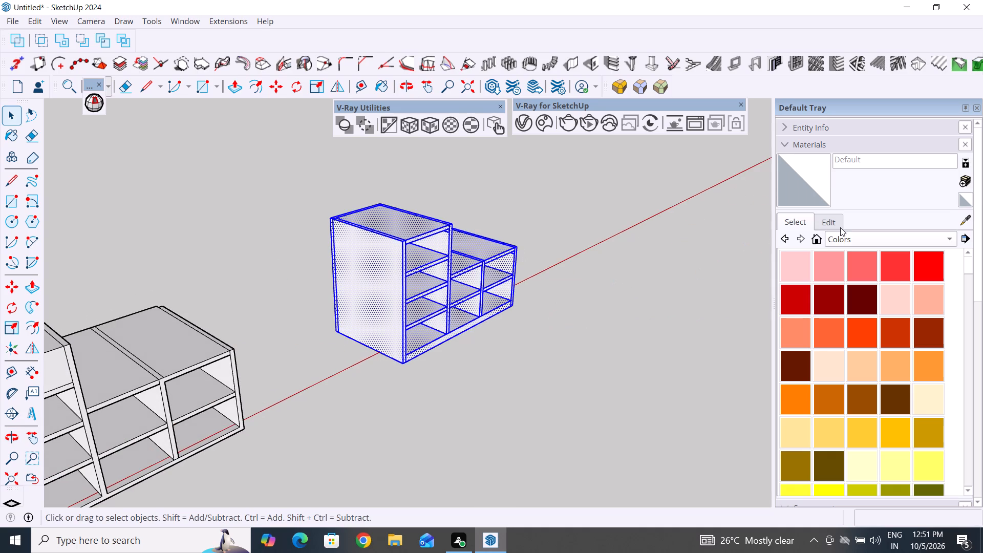
pyautogui.click(849, 239)
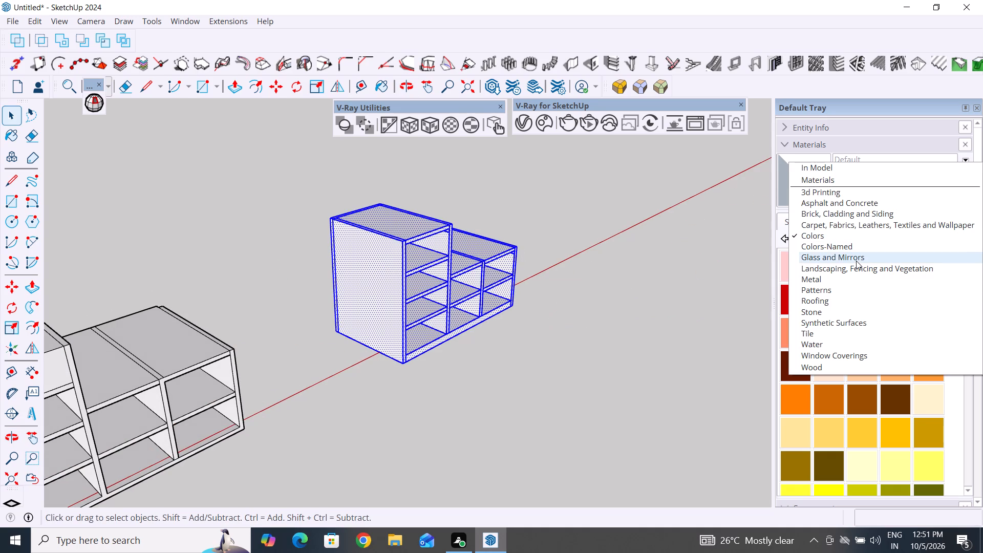
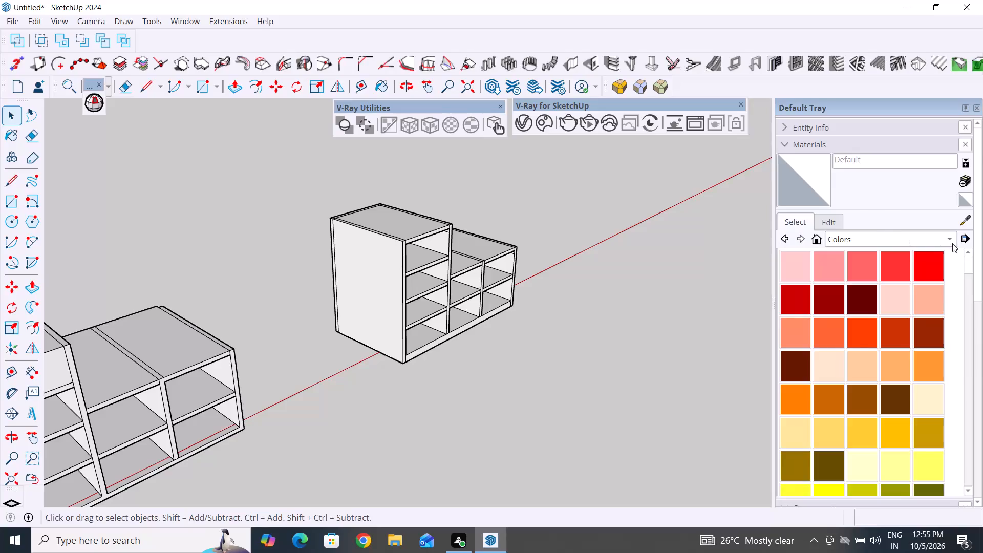
# Switch the material library to the Wood collection.
pyautogui.click(952, 243)
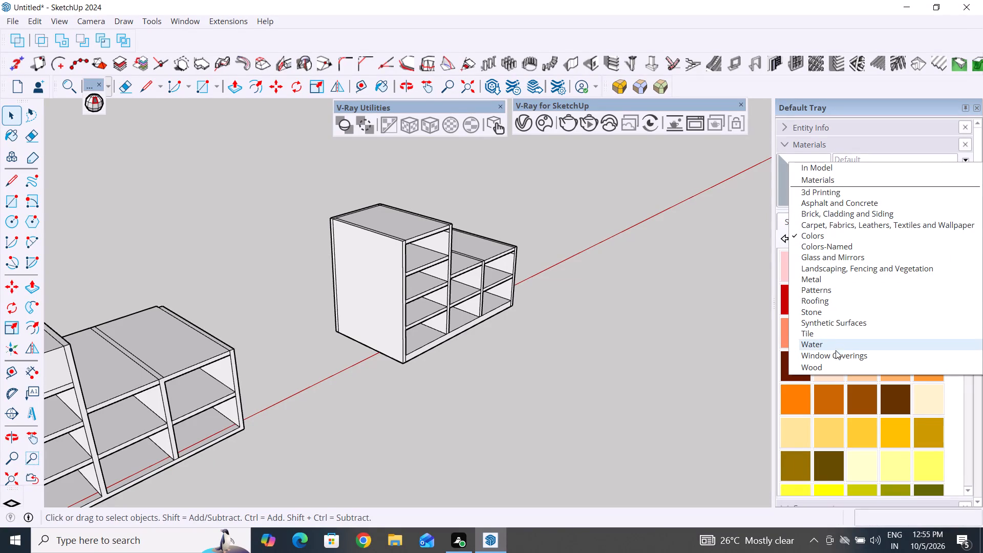
pyautogui.click(826, 366)
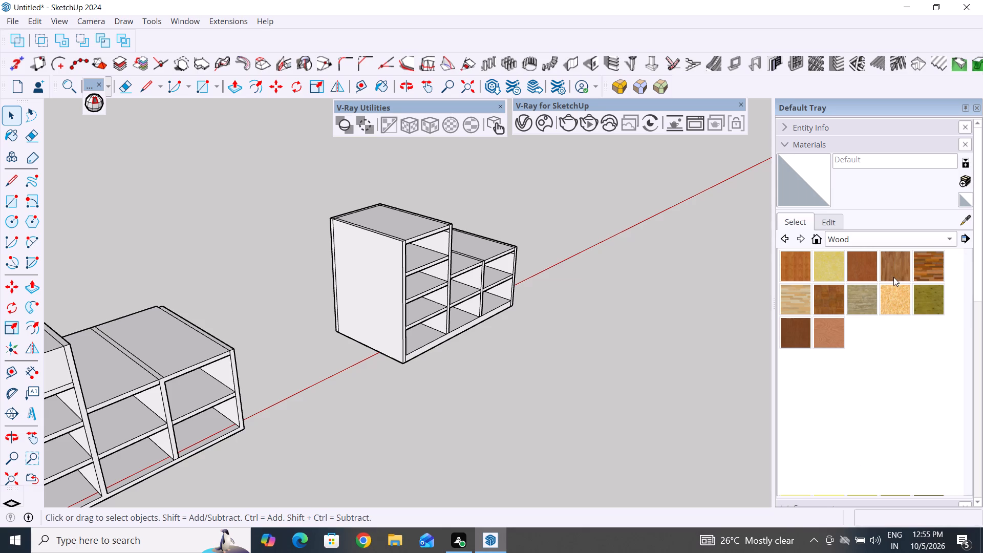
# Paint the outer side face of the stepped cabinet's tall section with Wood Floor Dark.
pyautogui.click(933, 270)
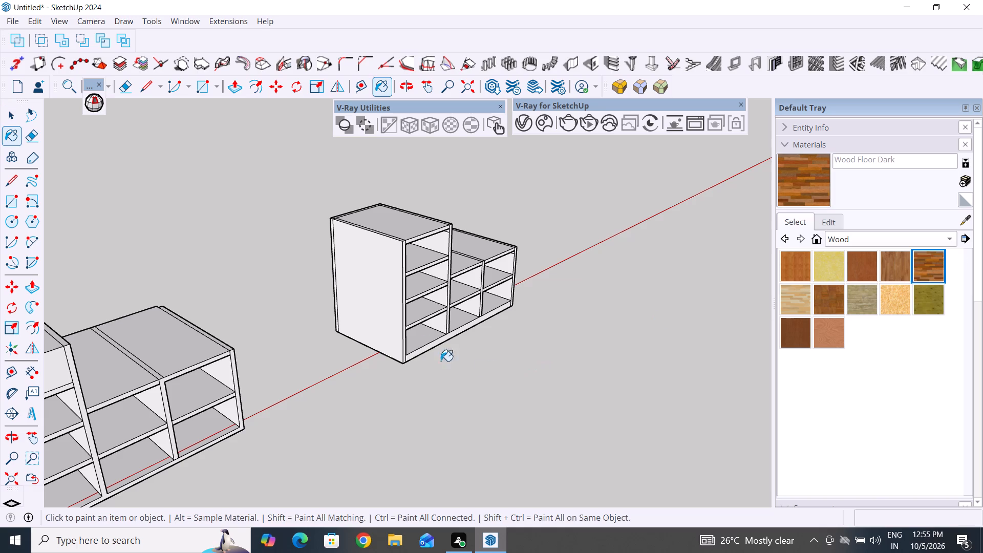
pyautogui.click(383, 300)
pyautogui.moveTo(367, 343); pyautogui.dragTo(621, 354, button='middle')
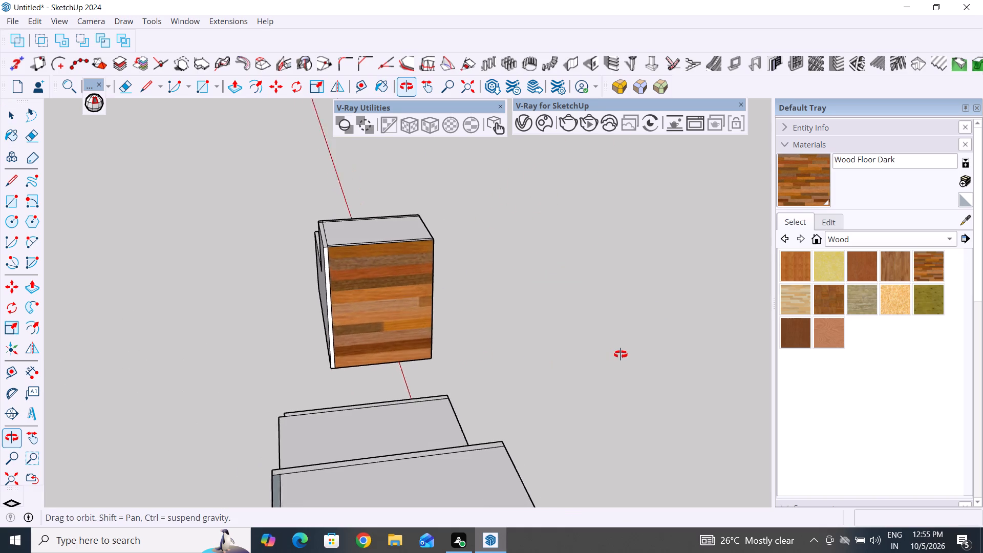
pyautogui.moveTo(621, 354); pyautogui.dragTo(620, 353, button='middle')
# Paint the tall section's outer side face with Wood Bamboo.
pyautogui.click(789, 263)
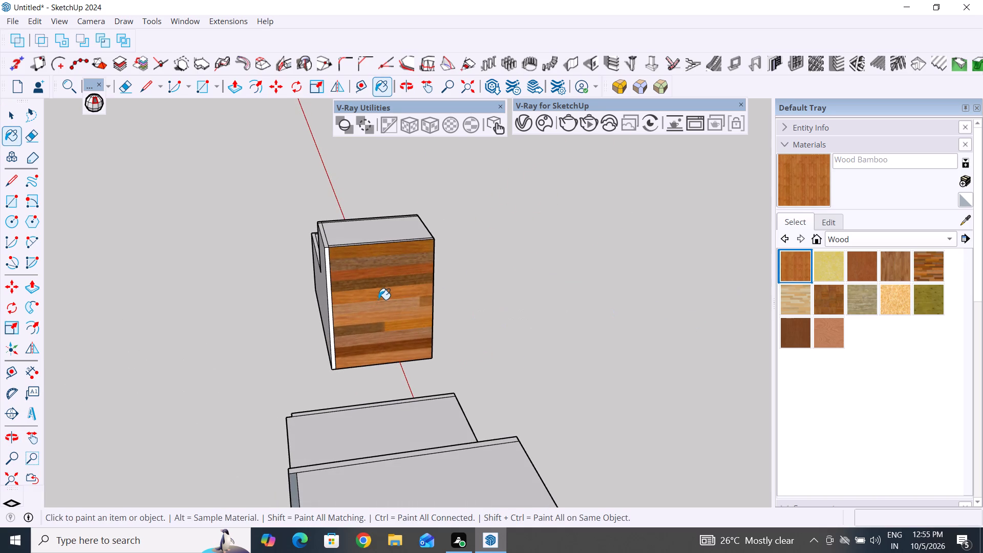
pyautogui.click(378, 299)
pyautogui.scroll(3, 523, 372)
pyautogui.scroll(2, 425, 367)
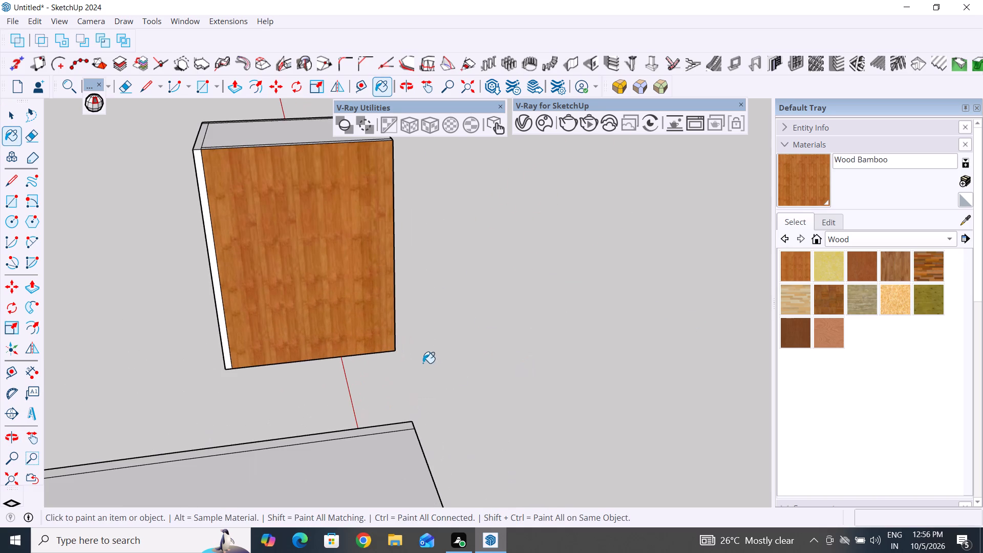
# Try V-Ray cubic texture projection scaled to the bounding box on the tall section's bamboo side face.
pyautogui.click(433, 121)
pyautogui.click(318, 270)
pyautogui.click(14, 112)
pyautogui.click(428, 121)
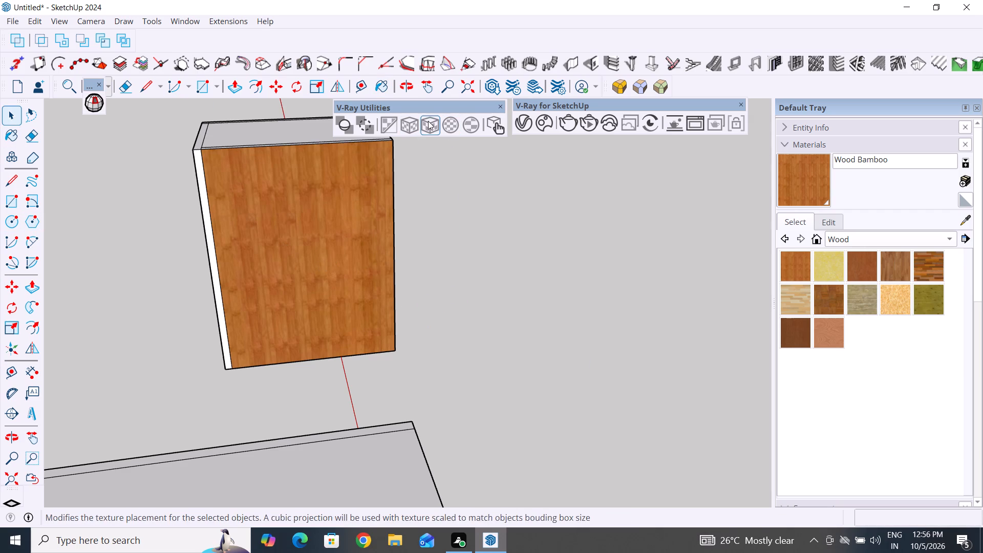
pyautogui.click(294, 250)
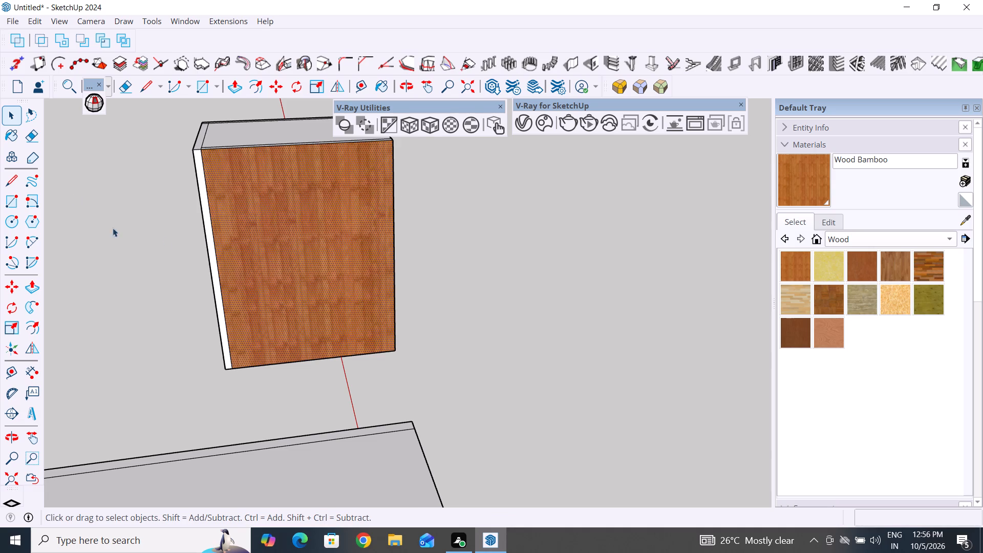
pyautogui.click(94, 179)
# Paint the tall section's top surface, its front edge and the top edges of both side panels with Wood Bamboo.
pyautogui.scroll(-3, 146, 434)
pyautogui.moveTo(373, 368); pyautogui.dragTo(291, 392, button='middle')
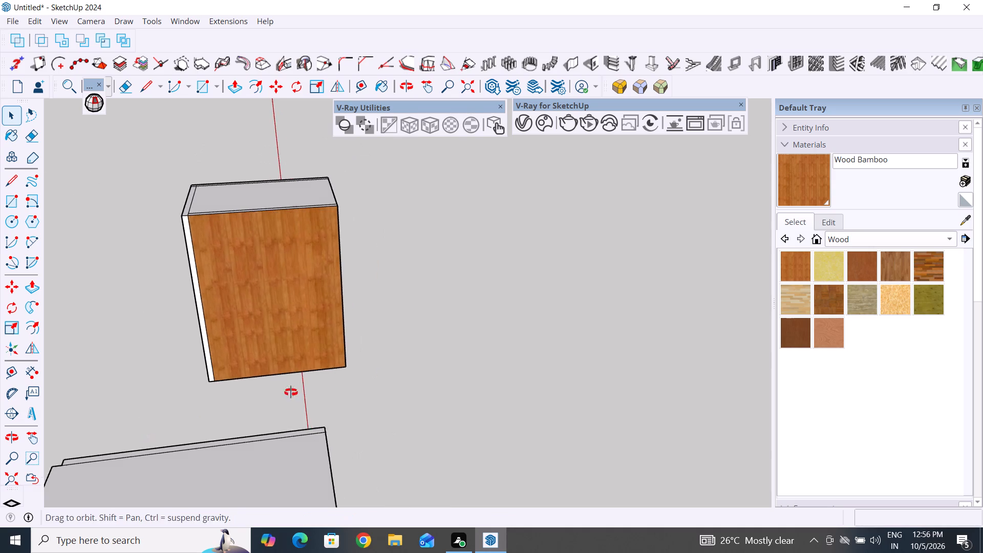
pyautogui.moveTo(291, 392); pyautogui.dragTo(112, 394, button='middle')
pyautogui.moveTo(452, 355); pyautogui.dragTo(221, 364, button='middle')
pyautogui.scroll(-5, 302, 421)
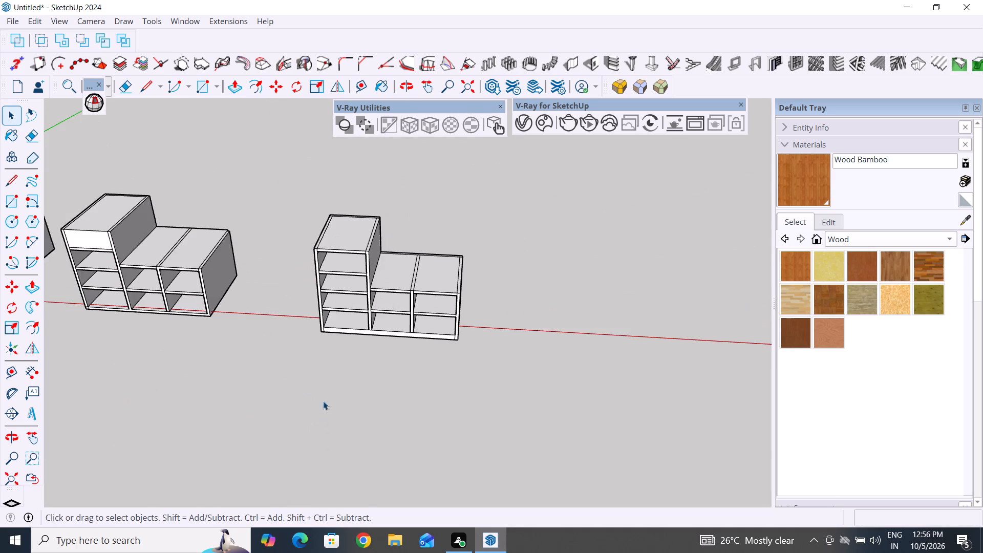
pyautogui.scroll(4, 292, 235)
pyautogui.scroll(3, 335, 226)
pyautogui.click(383, 245)
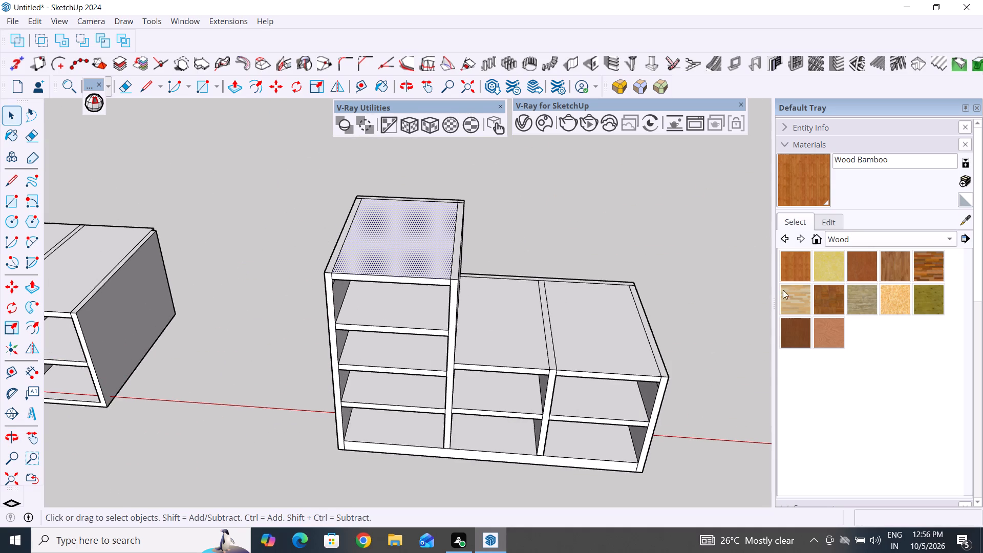
pyautogui.click(794, 271)
pyautogui.click(384, 279)
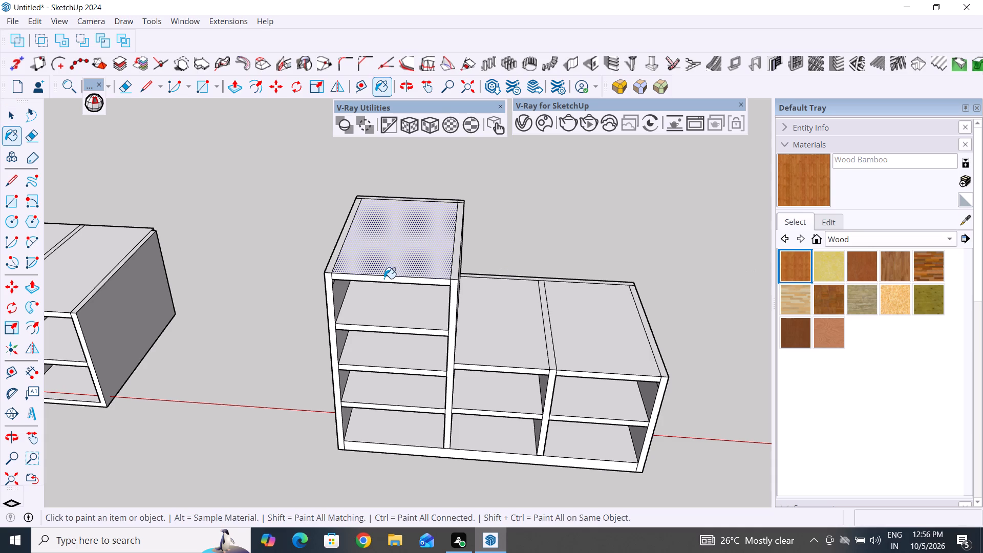
pyautogui.scroll(4, 304, 236)
pyautogui.scroll(8, 378, 250)
pyautogui.click(347, 271)
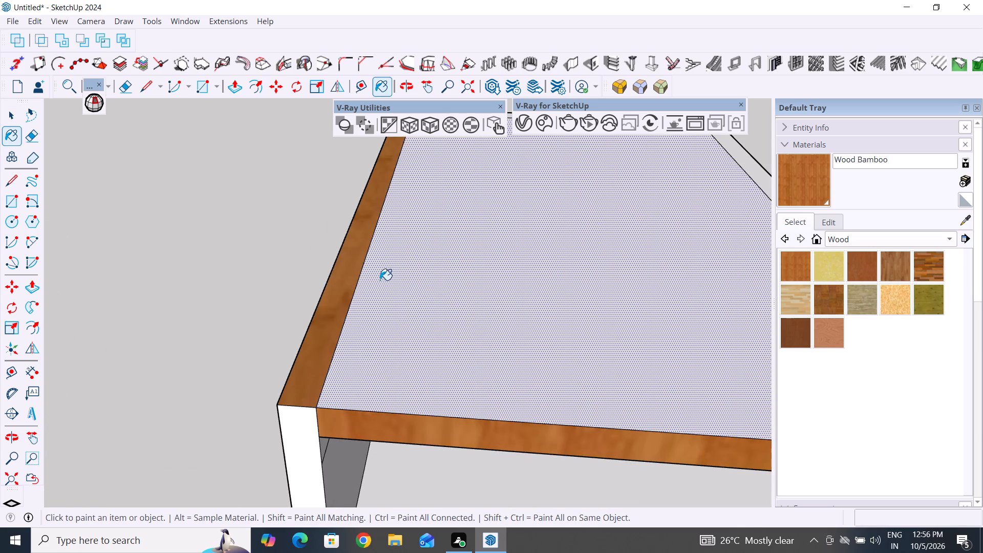
pyautogui.click(380, 280)
pyautogui.scroll(-11, 354, 354)
pyautogui.scroll(4, 588, 347)
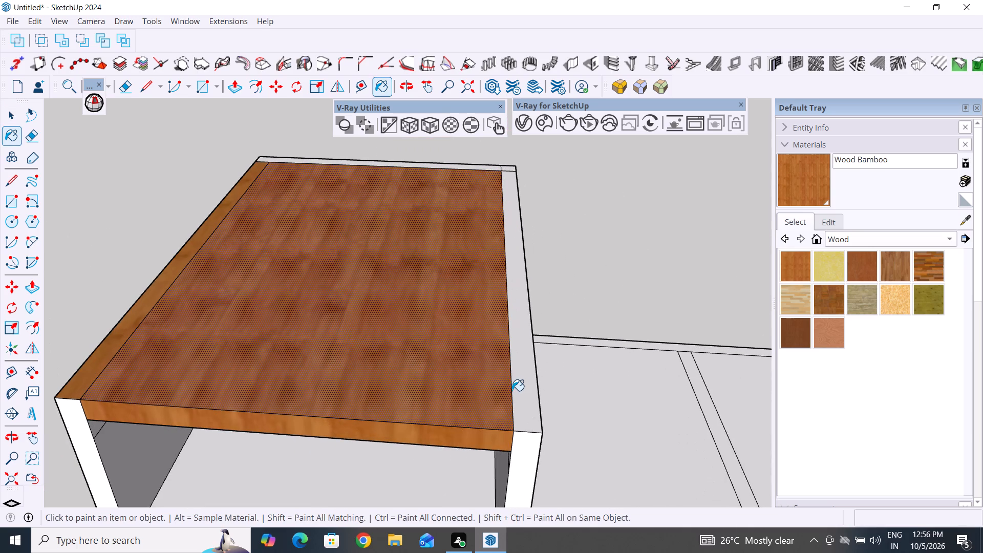
pyautogui.click(516, 391)
# Paint the stepped rear face of the cabinet's back panel with Wood Bamboo.
pyautogui.scroll(-11, 516, 389)
pyautogui.moveTo(388, 342); pyautogui.dragTo(700, 339, button='middle')
pyautogui.moveTo(367, 354); pyautogui.dragTo(639, 373, button='middle')
pyautogui.scroll(3, 482, 287)
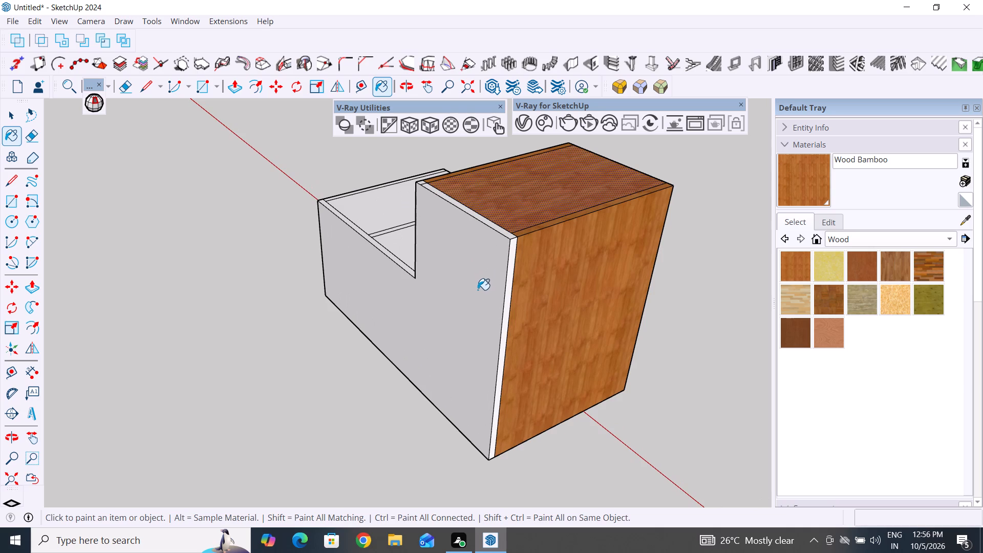
pyautogui.moveTo(496, 301); pyautogui.dragTo(603, 301, button='middle')
pyautogui.click(494, 280)
# Paint the back panel's top edge along the tall section and its outer vertical edge with Wood Bamboo.
pyautogui.scroll(7, 561, 218)
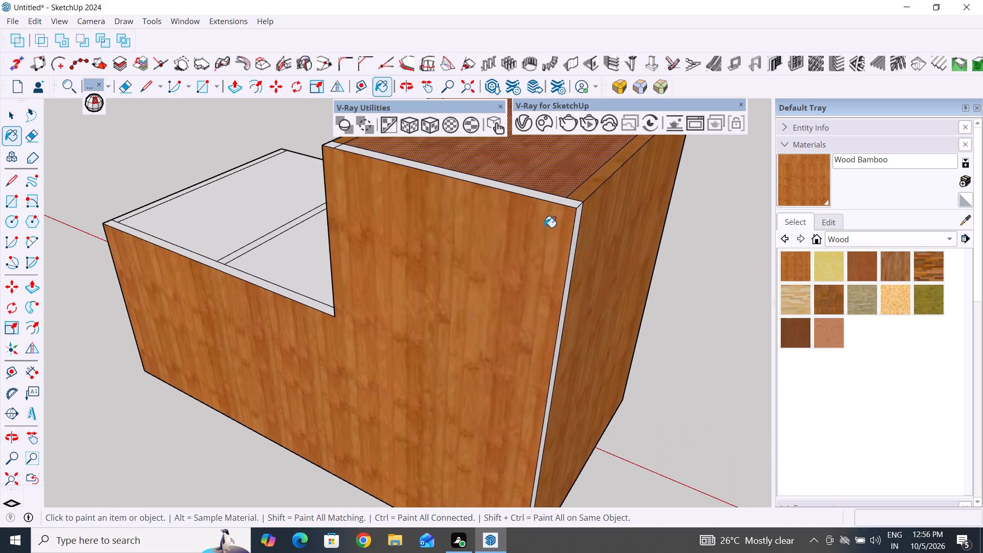
pyautogui.moveTo(541, 242); pyautogui.dragTo(525, 383, button='middle')
pyautogui.scroll(3, 515, 384)
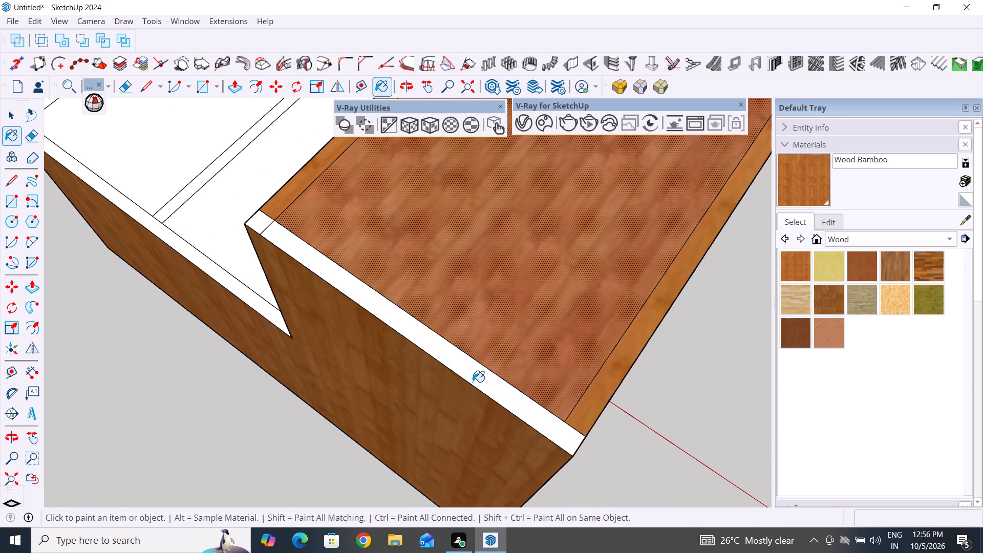
pyautogui.click(473, 379)
pyautogui.click(263, 227)
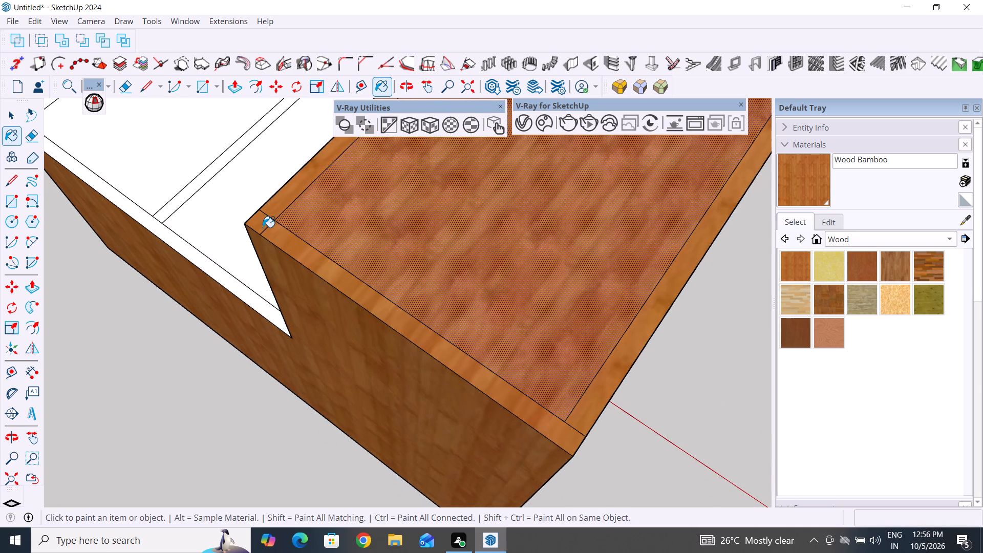
pyautogui.moveTo(616, 410); pyautogui.dragTo(197, 200, button='middle')
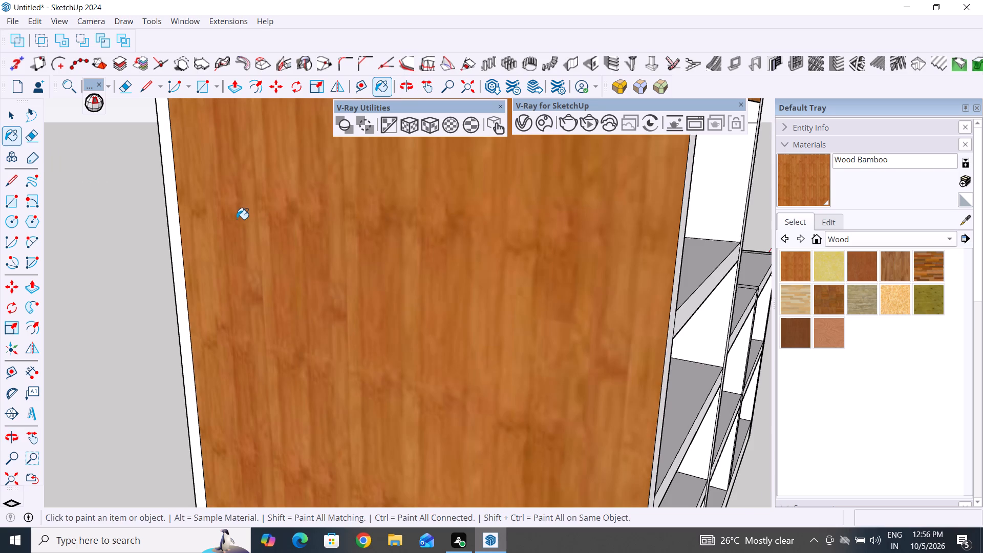
pyautogui.moveTo(218, 246); pyautogui.dragTo(356, 286, button='middle')
pyautogui.scroll(2, 283, 271)
pyautogui.click(263, 272)
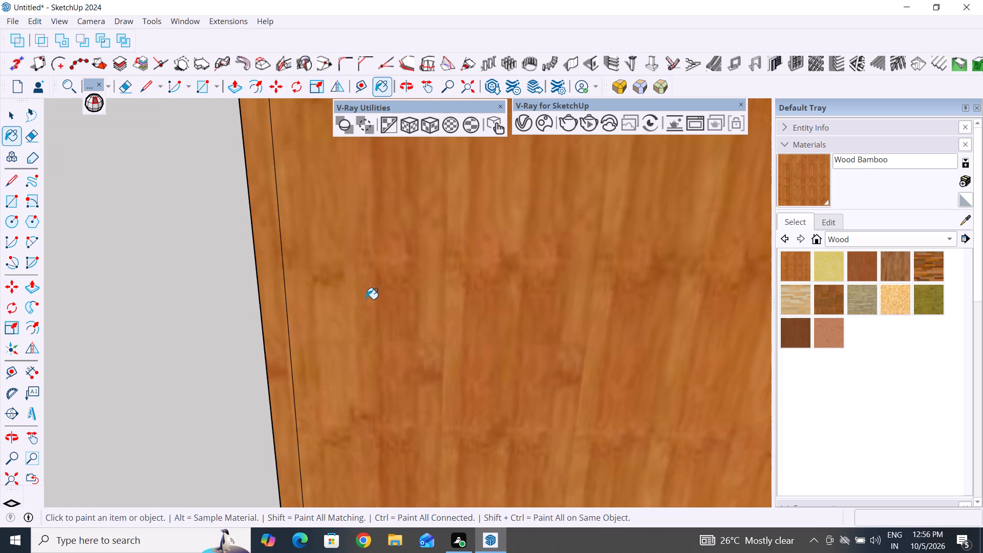
# Paint the front edges of the tall section's outer side panel and uppermost shelf with Wood Bamboo.
pyautogui.scroll(-15, 397, 306)
pyautogui.moveTo(481, 339); pyautogui.dragTo(114, 276, button='middle')
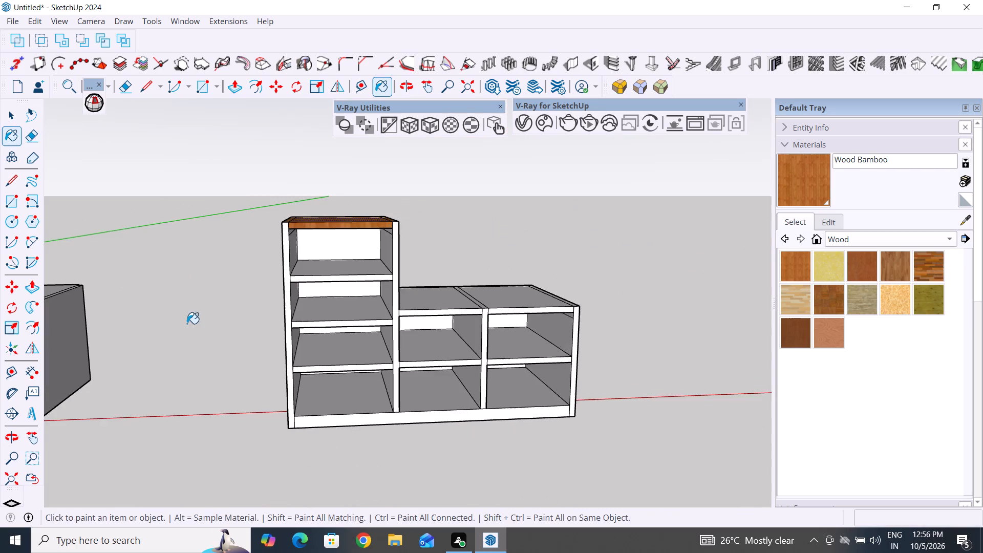
pyautogui.scroll(6, 275, 300)
pyautogui.scroll(3, 287, 233)
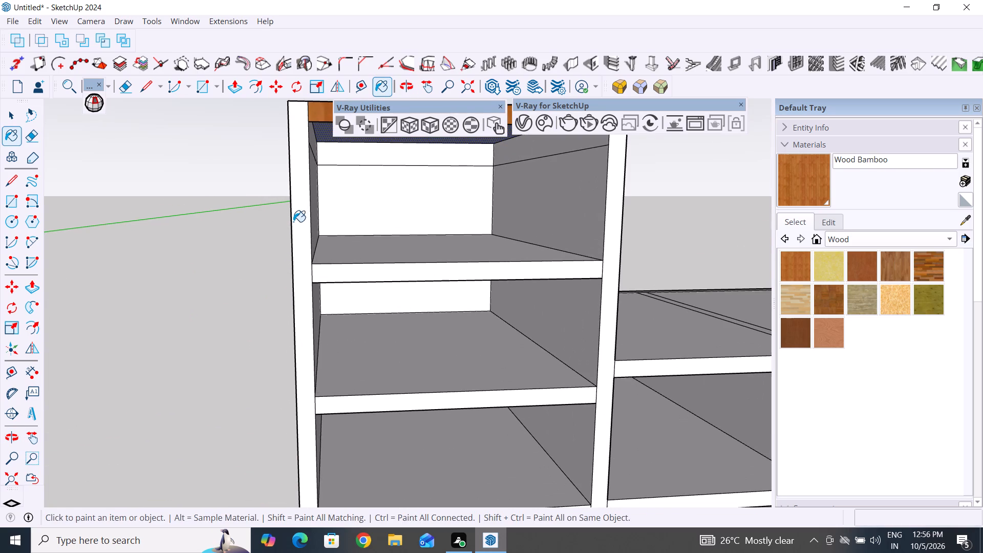
pyautogui.click(296, 214)
pyautogui.click(358, 279)
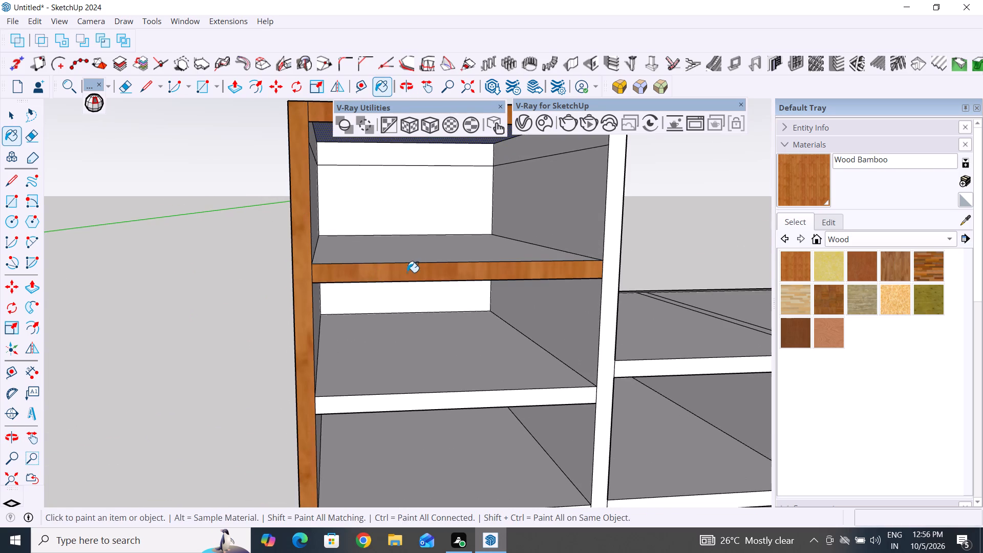
# Paint the top compartment's shelf surface, outer side's inner wall, back and upper rear strip with Wood Bamboo.
pyautogui.moveTo(413, 275); pyautogui.dragTo(381, 366, button='middle')
pyautogui.click(383, 338)
pyautogui.moveTo(443, 335); pyautogui.dragTo(333, 253, button='middle')
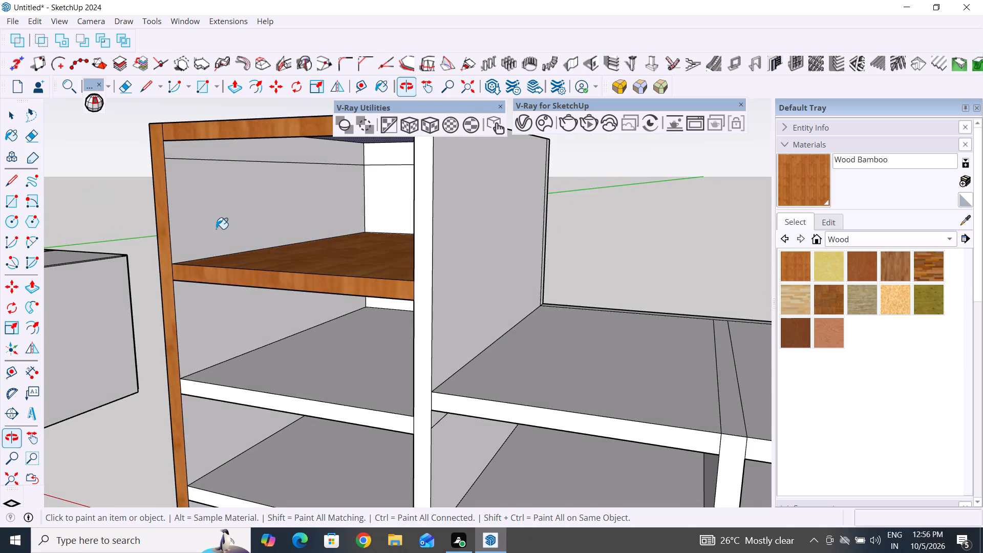
pyautogui.click(213, 214)
pyautogui.click(230, 157)
pyautogui.moveTo(261, 263); pyautogui.dragTo(390, 265, button='middle')
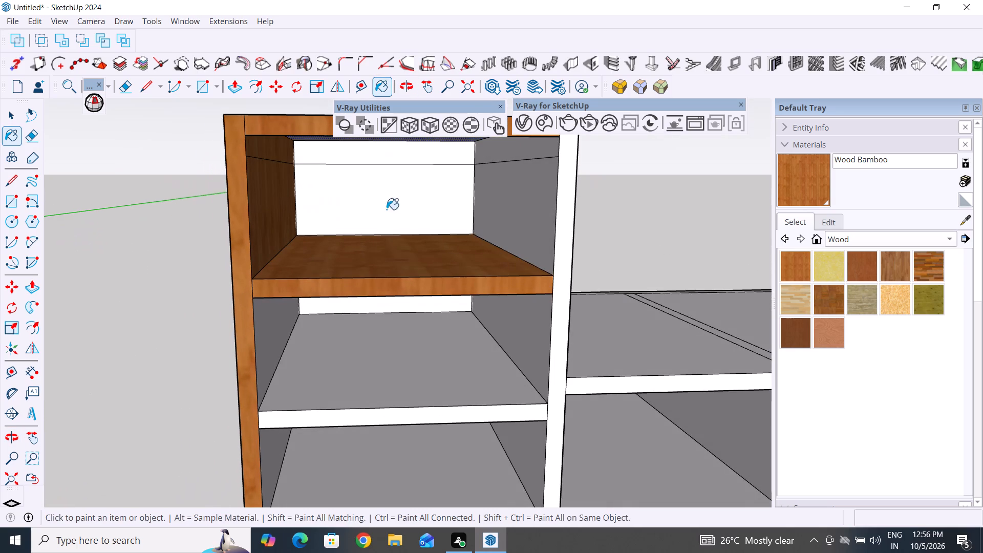
pyautogui.click(385, 203)
pyautogui.click(377, 160)
# Paint the top compartment's opposite inner wall, including its upper strip, and the underside of the top board with Wood Bamboo.
pyautogui.scroll(-4, 383, 246)
pyautogui.moveTo(397, 257); pyautogui.dragTo(454, 282, button='middle')
pyautogui.click(394, 234)
pyautogui.click(483, 244)
pyautogui.moveTo(480, 281); pyautogui.dragTo(447, 195, button='middle')
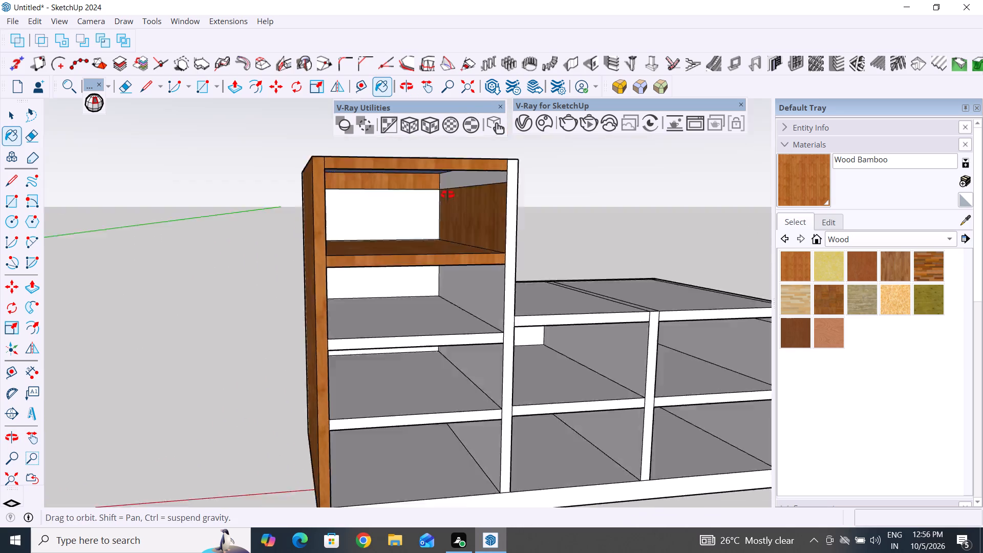
pyautogui.moveTo(447, 195); pyautogui.dragTo(494, 201, button='middle')
pyautogui.click(488, 175)
pyautogui.scroll(-5, 395, 392)
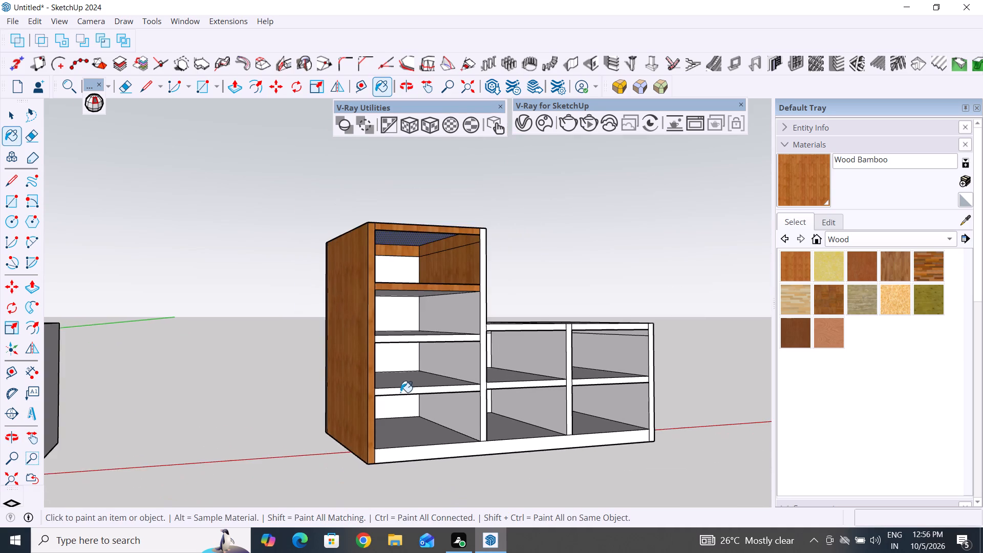
pyautogui.moveTo(422, 385); pyautogui.dragTo(398, 295, button='middle')
pyautogui.scroll(10, 397, 227)
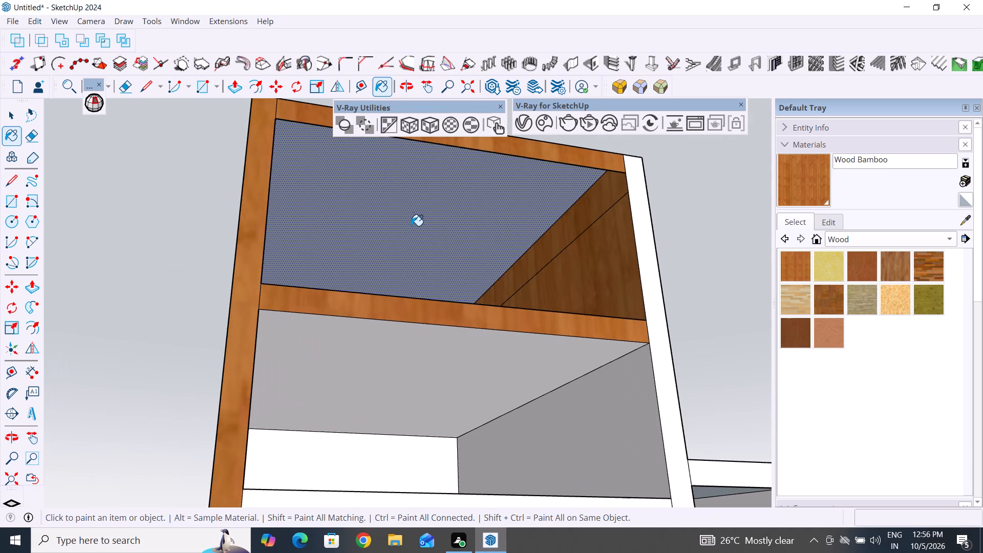
pyautogui.click(411, 226)
# Paint the second compartment's shelf surface, both inner side walls and the underside of the shelf above with Wood Bamboo.
pyautogui.scroll(-8, 392, 272)
pyautogui.moveTo(387, 278); pyautogui.dragTo(376, 480, button='middle')
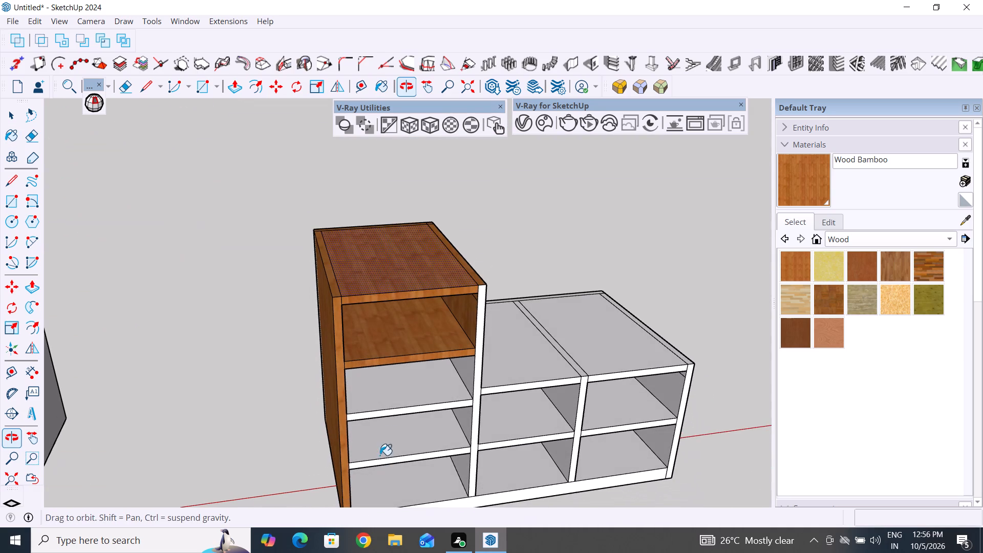
pyautogui.click(389, 404)
pyautogui.scroll(3, 424, 397)
pyautogui.moveTo(443, 385); pyautogui.dragTo(492, 303, button='middle')
pyautogui.click(504, 300)
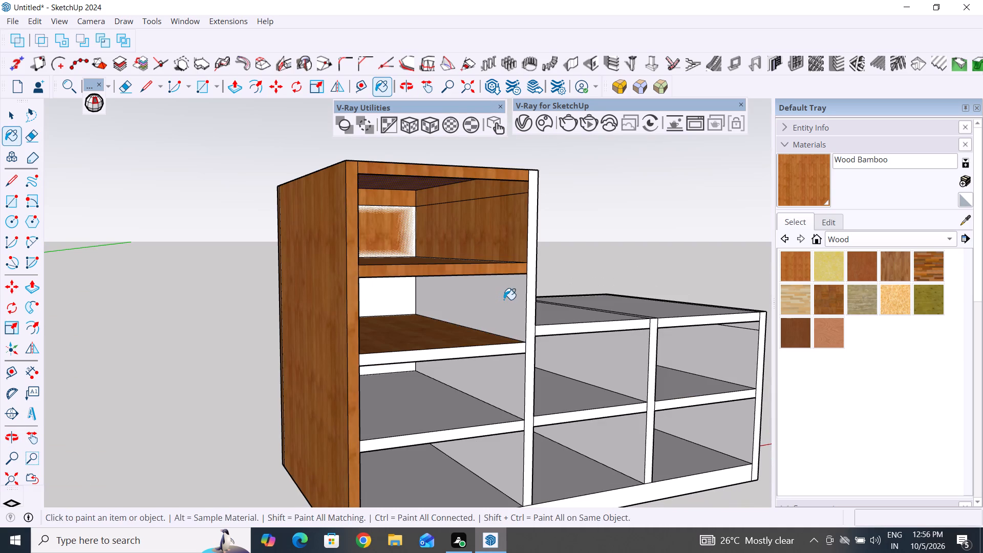
pyautogui.moveTo(512, 342); pyautogui.dragTo(365, 271, button='middle')
pyautogui.middleClick(361, 264)
pyautogui.click(358, 245)
pyautogui.click(307, 271)
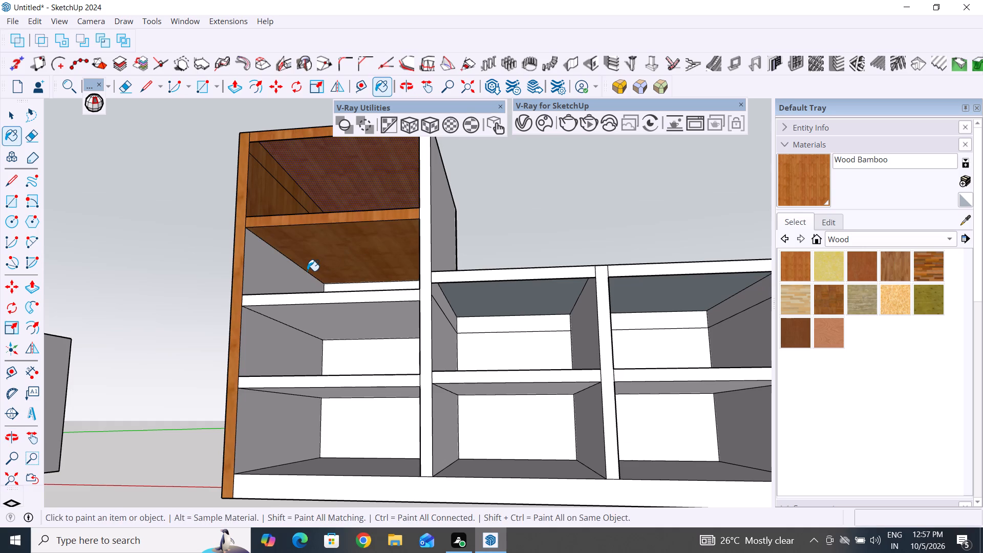
pyautogui.click(284, 293)
pyautogui.moveTo(328, 307); pyautogui.dragTo(324, 406, button='middle')
pyautogui.click(284, 305)
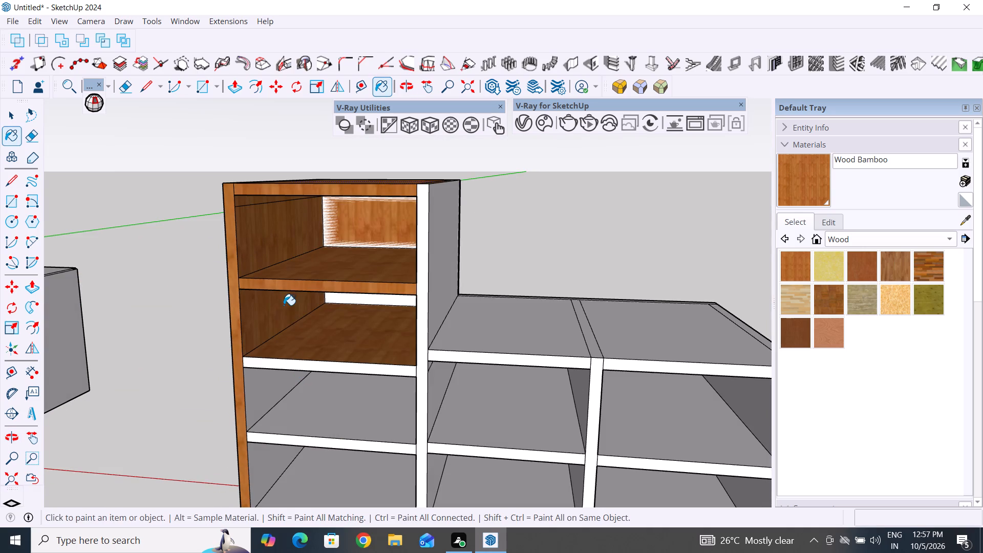
# Paint the back of the tall section's second compartment with Wood Bamboo.
pyautogui.moveTo(301, 366); pyautogui.dragTo(359, 308, button='middle')
pyautogui.click(368, 302)
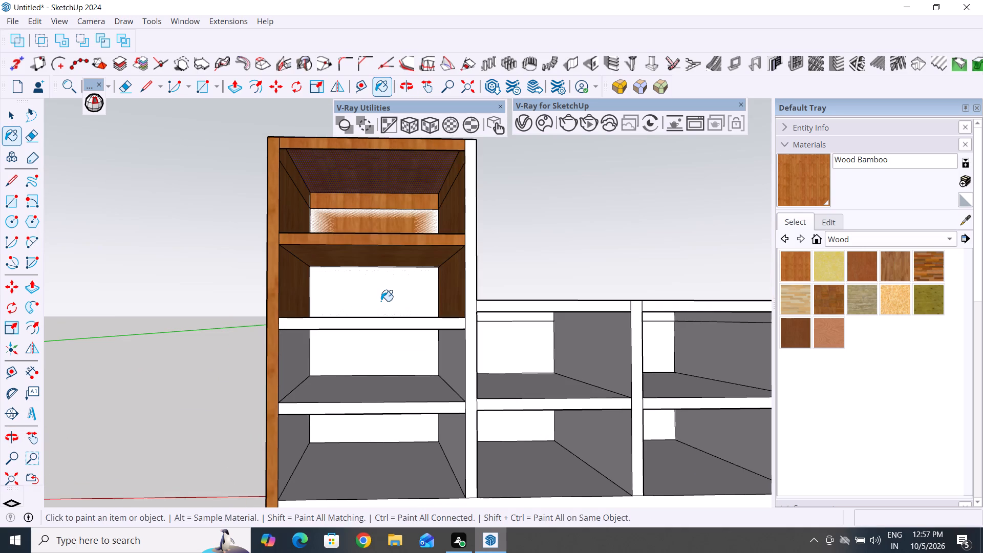
pyautogui.click(381, 300)
pyautogui.moveTo(382, 302); pyautogui.dragTo(473, 334, button='middle')
pyautogui.click(388, 306)
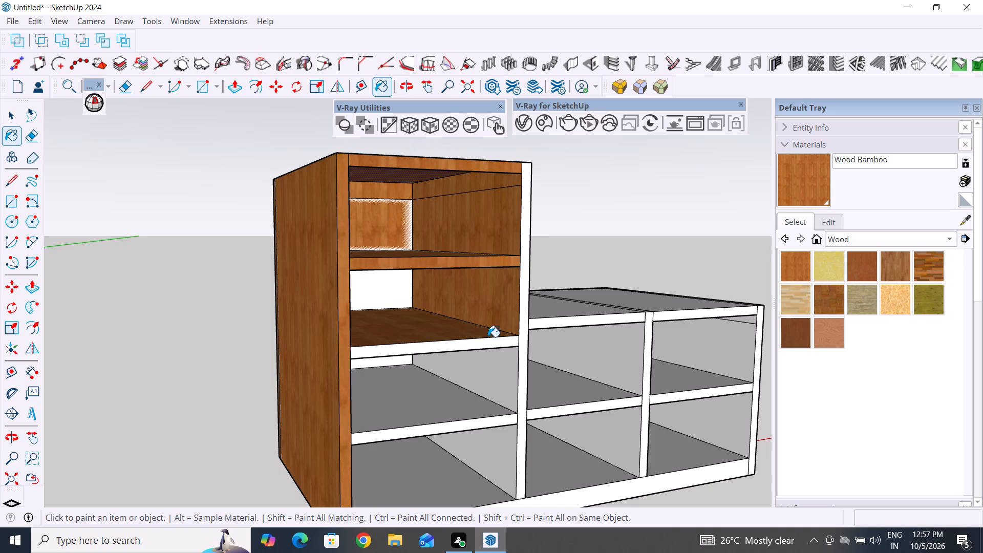
# Paint the underside and front edge of the shelf above the tall section's third compartment with Wood Bamboo.
pyautogui.scroll(-3, 462, 280)
pyautogui.moveTo(460, 342); pyautogui.dragTo(378, 274, button='middle')
pyautogui.scroll(4, 383, 315)
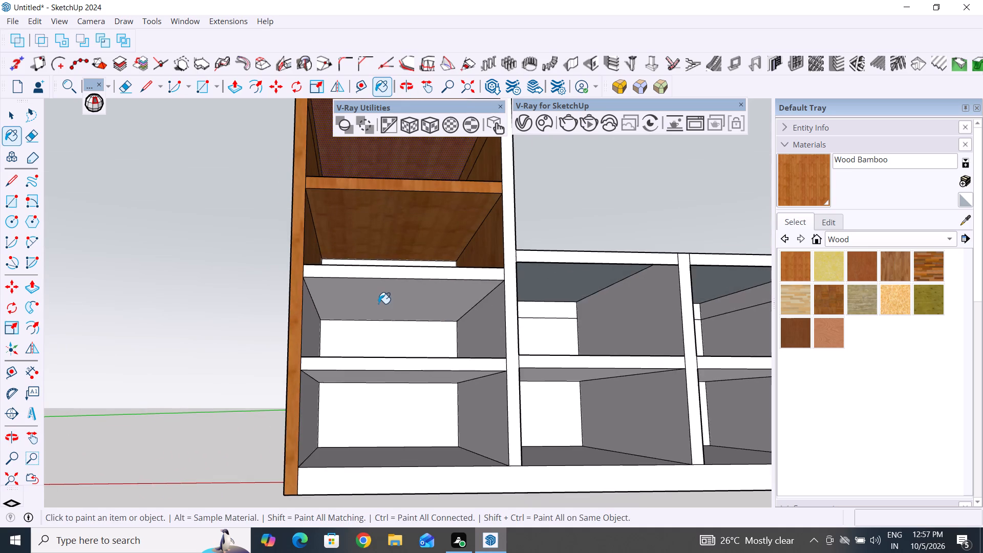
pyautogui.click(378, 294)
pyautogui.click(388, 278)
pyautogui.click(397, 270)
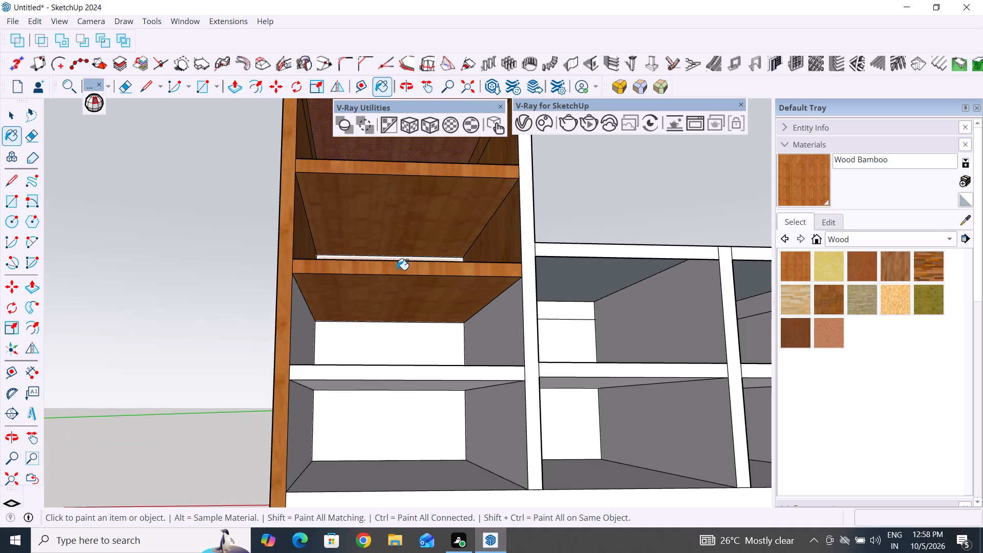
# Paint the third compartment's inner side walls, back, shelf surface and the shelf's front edge with Wood Bamboo.
pyautogui.moveTo(391, 284); pyautogui.dragTo(293, 296, button='middle')
pyautogui.click(285, 329)
pyautogui.moveTo(262, 344); pyautogui.dragTo(303, 357, button='middle')
pyautogui.click(351, 355)
pyautogui.moveTo(351, 355); pyautogui.dragTo(487, 357, button='middle')
pyautogui.click(532, 332)
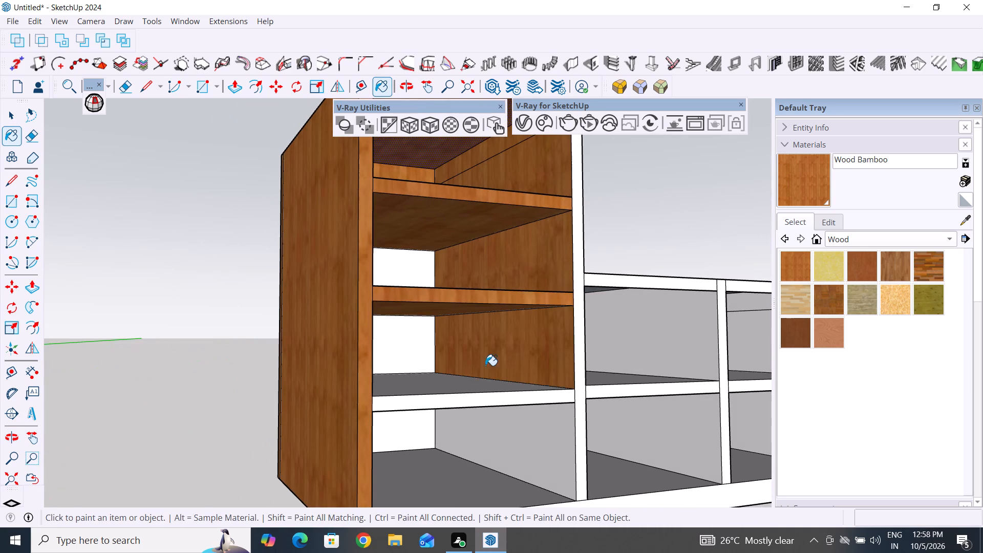
pyautogui.click(470, 384)
pyautogui.click(465, 405)
# Paint the tall section's bottom compartment with Wood Bamboo on both inner side walls, the back and the underside of the shelf above.
pyautogui.scroll(-4, 463, 323)
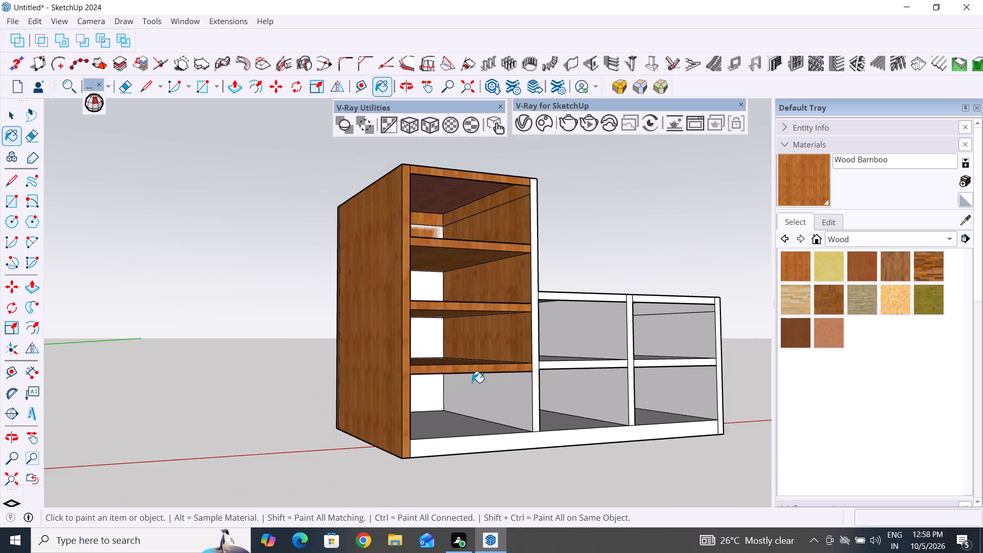
pyautogui.moveTo(472, 382); pyautogui.dragTo(378, 353, button='middle')
pyautogui.scroll(3, 381, 392)
pyautogui.moveTo(375, 387); pyautogui.dragTo(315, 374, button='middle')
pyautogui.click(322, 372)
pyautogui.click(361, 348)
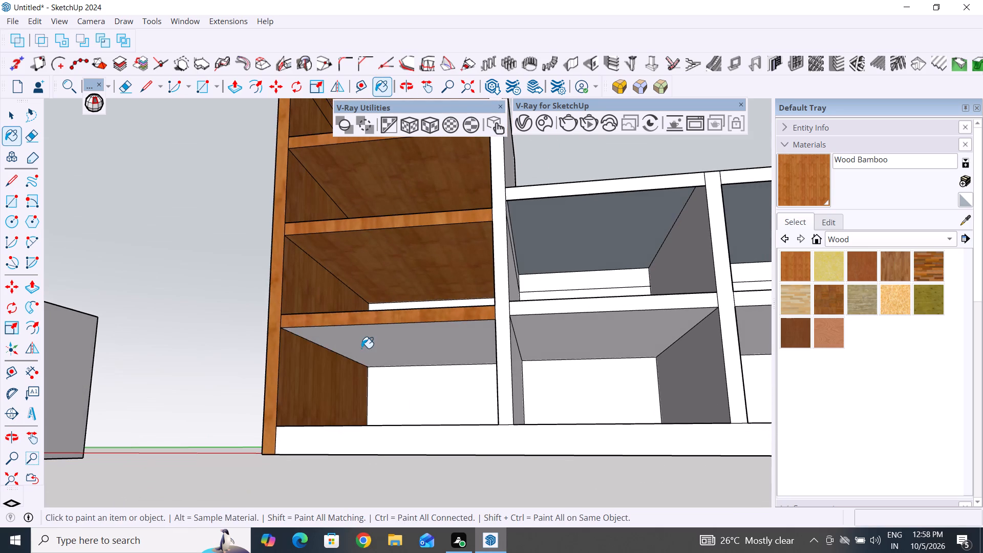
pyautogui.moveTo(331, 365); pyautogui.dragTo(376, 384, button='middle')
pyautogui.click(399, 383)
pyautogui.moveTo(425, 395); pyautogui.dragTo(501, 401, button='middle')
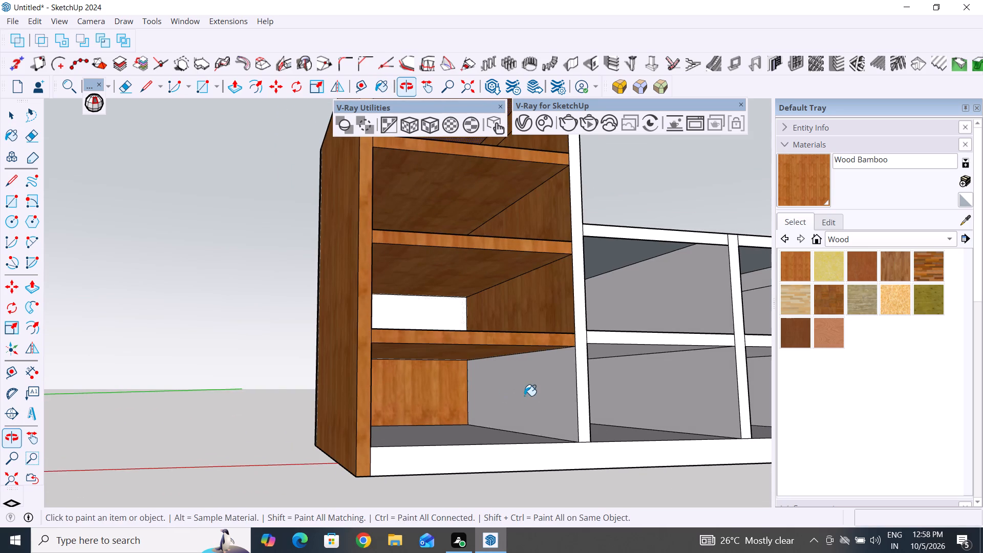
pyautogui.click(524, 396)
# Paint the bottom compartment's floor and the cabinet's long front base strip with Wood Bamboo.
pyautogui.click(438, 445)
pyautogui.moveTo(499, 392); pyautogui.dragTo(414, 451, button='middle')
pyautogui.scroll(-4, 414, 451)
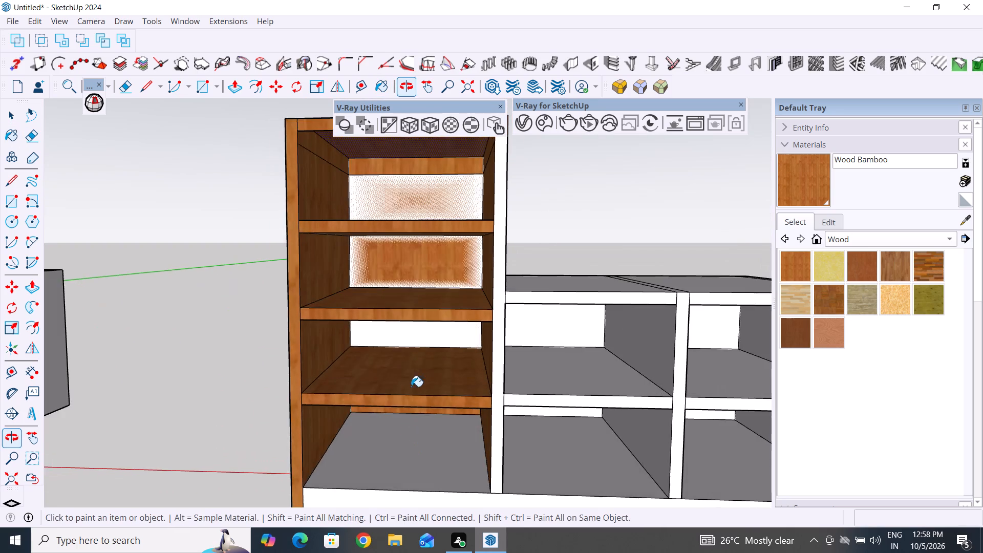
pyautogui.scroll(-3, 411, 387)
pyautogui.scroll(5, 408, 439)
pyautogui.click(401, 419)
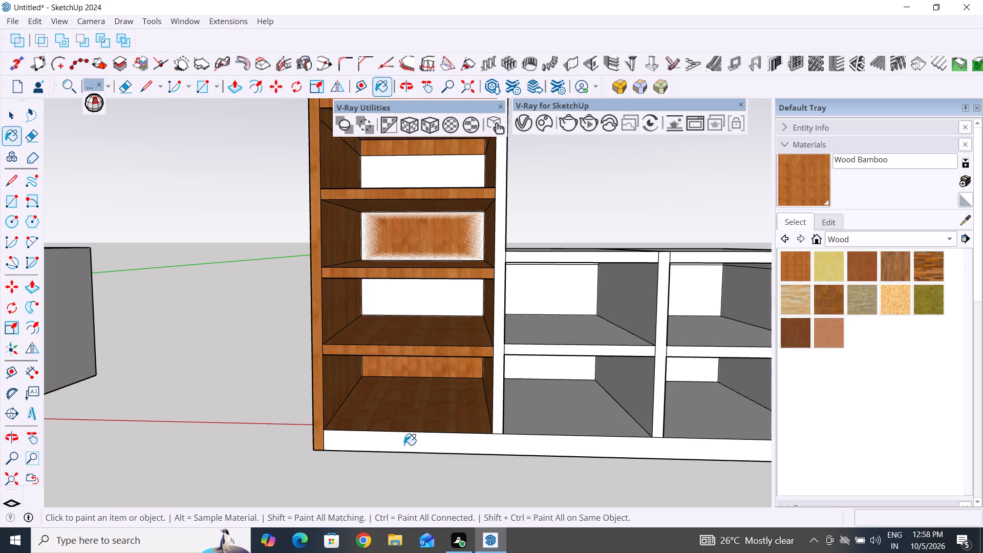
pyautogui.click(404, 445)
# Paint the tall section's inner upright with Wood Bamboo on its front edge and low-section faces, plus the adjoining shelf's front edge.
pyautogui.scroll(-4, 329, 405)
pyautogui.moveTo(428, 427); pyautogui.dragTo(344, 410, button='middle')
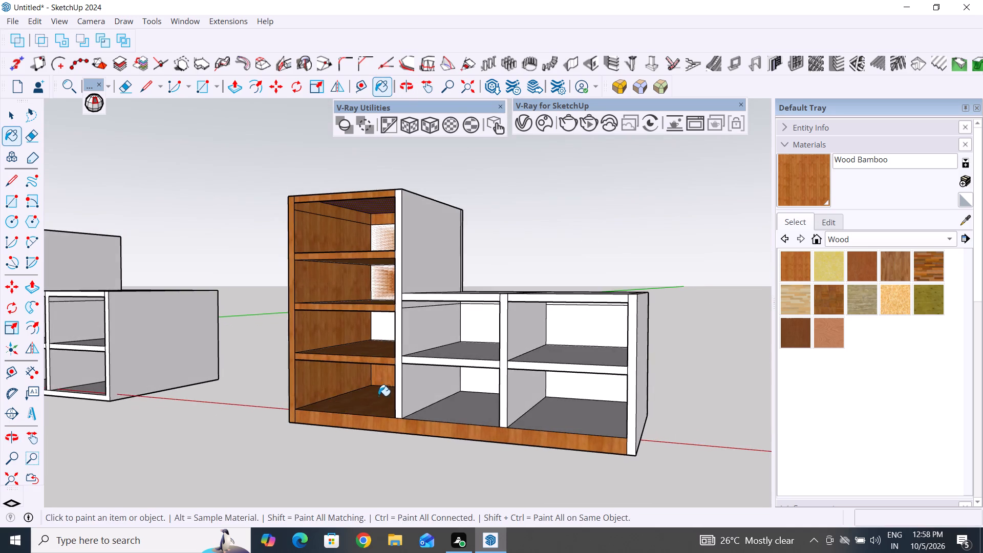
pyautogui.scroll(10, 386, 378)
pyautogui.click(418, 366)
pyautogui.click(474, 367)
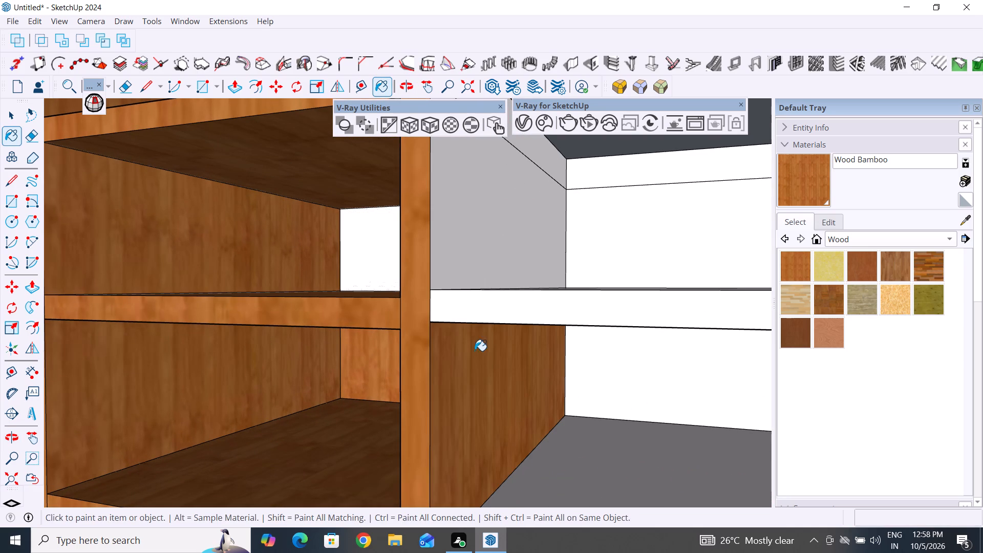
pyautogui.click(481, 281)
pyautogui.click(493, 317)
# Paint the shelf surface and the upper and lower backs of the low section's first compartments with Wood Bamboo.
pyautogui.scroll(-4, 390, 398)
pyautogui.moveTo(434, 379); pyautogui.dragTo(451, 414, button='middle')
pyautogui.click(501, 351)
pyautogui.click(559, 283)
pyautogui.moveTo(503, 389); pyautogui.dragTo(516, 312, button='middle')
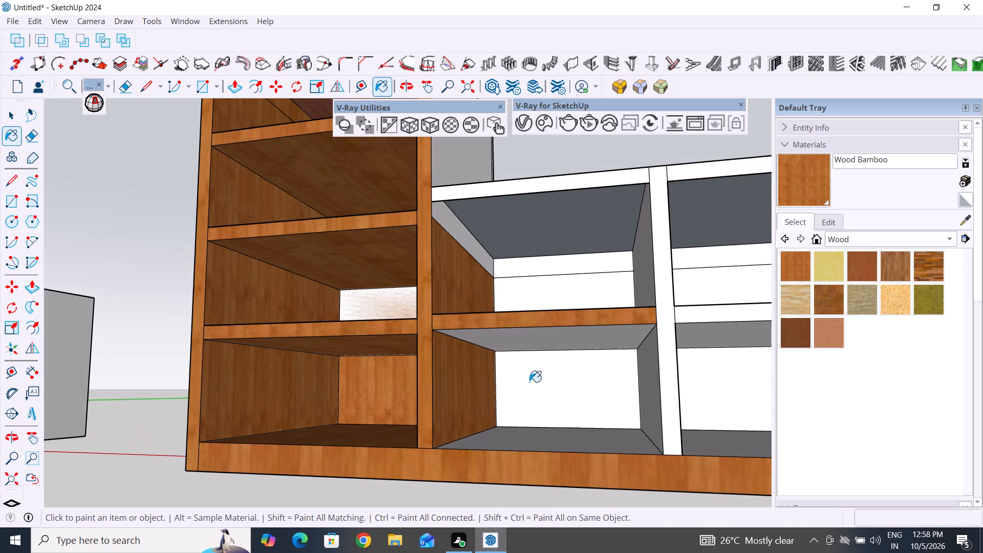
pyautogui.click(530, 387)
pyautogui.click(551, 303)
# Paint the low section's first upper compartment with Wood Bamboo on its rear strip, side strip and top board underside.
pyautogui.scroll(6, 550, 282)
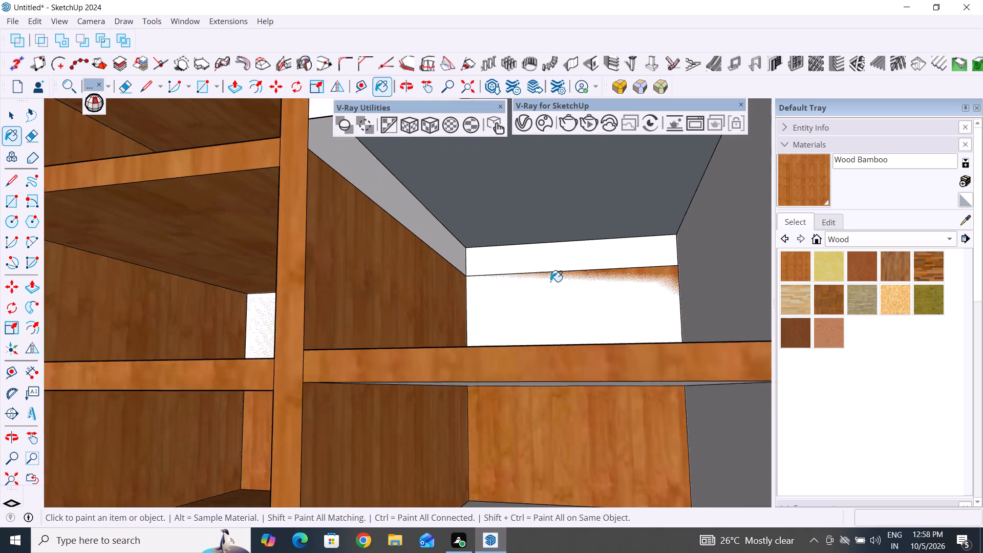
pyautogui.scroll(3, 550, 282)
pyautogui.click(537, 248)
pyautogui.click(499, 201)
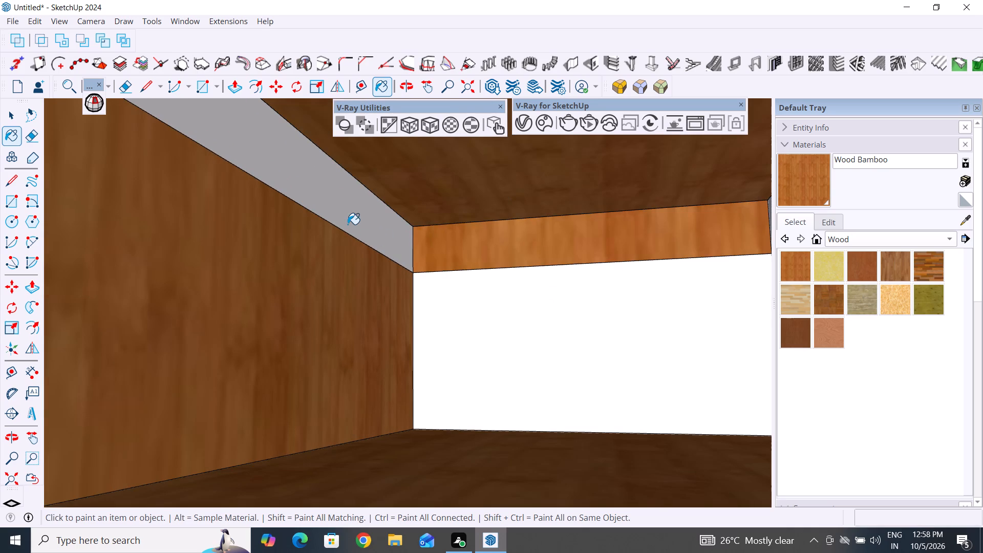
pyautogui.click(348, 221)
# Paint the low section's remaining shelf and top board undersides and the middle divider's front edge with Wood Bamboo.
pyautogui.scroll(-13, 339, 222)
pyautogui.moveTo(339, 222); pyautogui.dragTo(373, 170, button='middle')
pyautogui.click(384, 240)
pyautogui.click(573, 227)
pyautogui.click(541, 182)
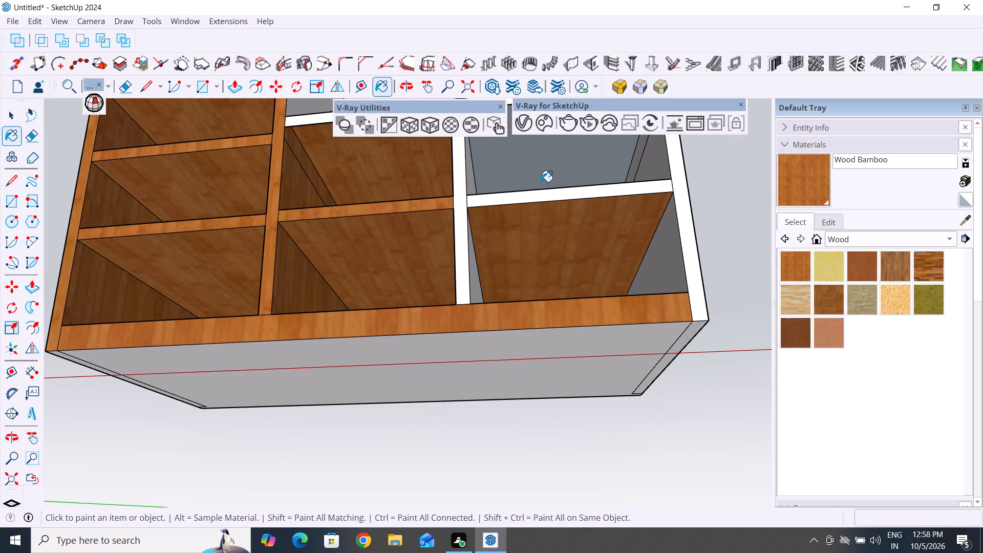
pyautogui.click(561, 200)
pyautogui.click(465, 253)
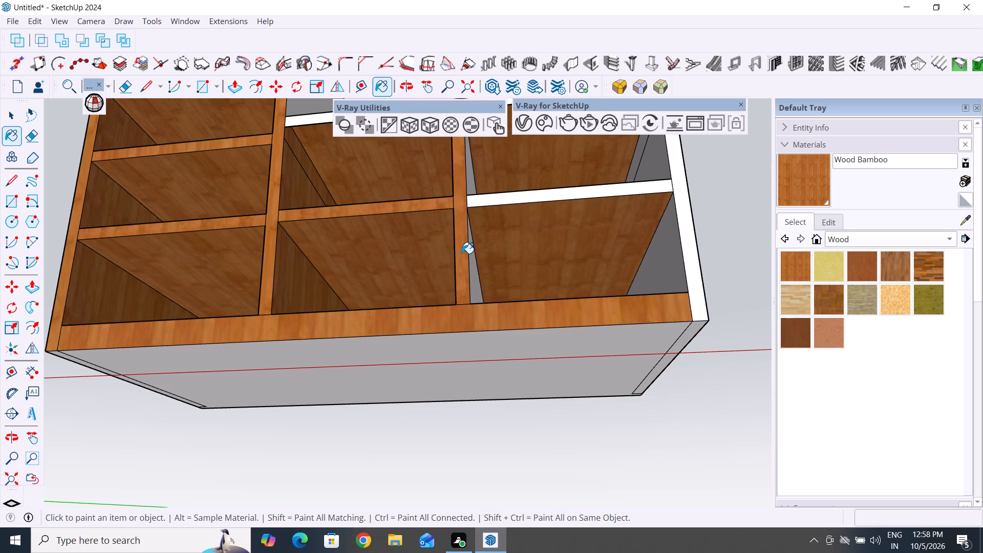
# Paint both side faces of the low section's middle divider, in upper and lower compartments, with Wood Bamboo.
pyautogui.scroll(3, 439, 267)
pyautogui.moveTo(492, 263); pyautogui.dragTo(418, 311, button='middle')
pyautogui.click(418, 310)
pyautogui.click(381, 192)
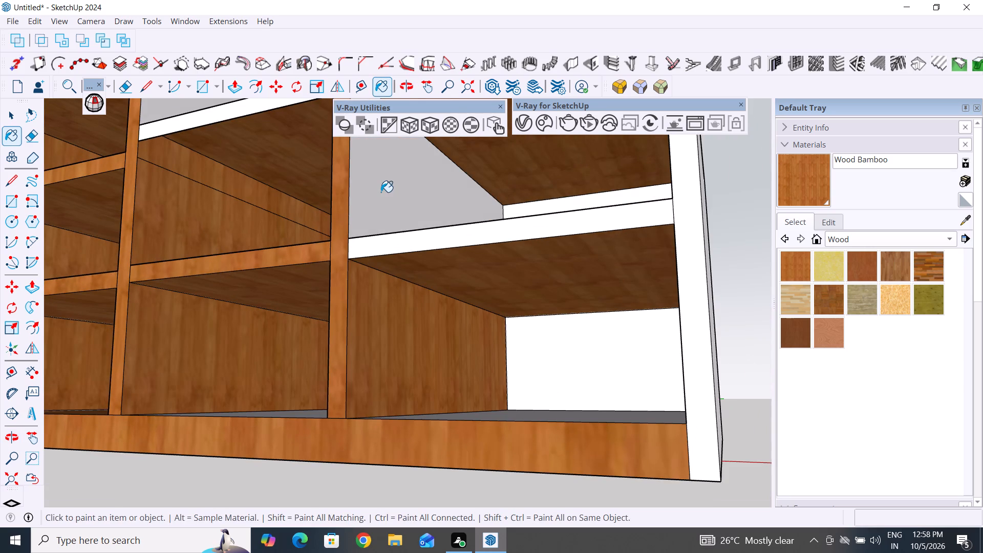
pyautogui.scroll(-5, 332, 289)
pyautogui.moveTo(335, 304); pyautogui.dragTo(525, 346, button='middle')
pyautogui.scroll(-1, 525, 346)
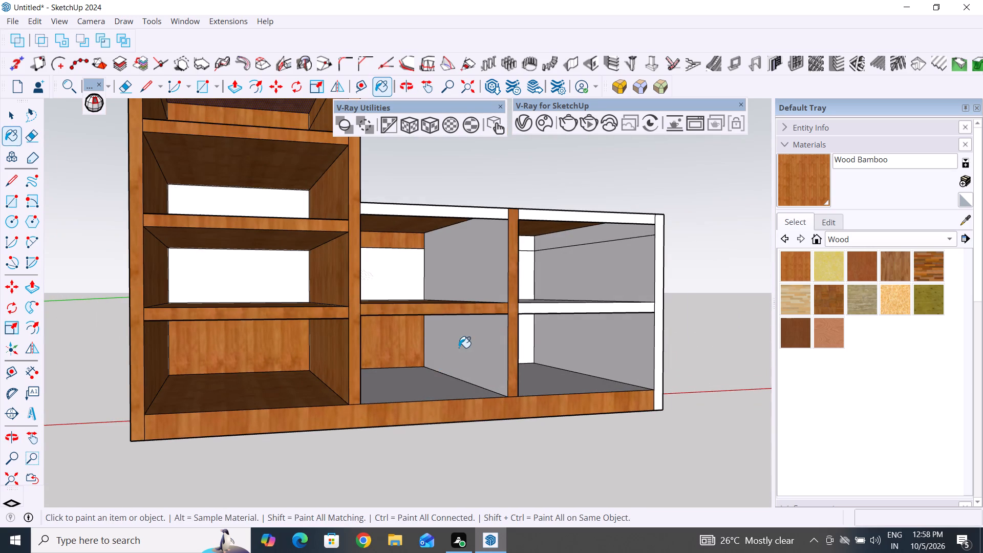
pyautogui.click(459, 348)
pyautogui.click(461, 266)
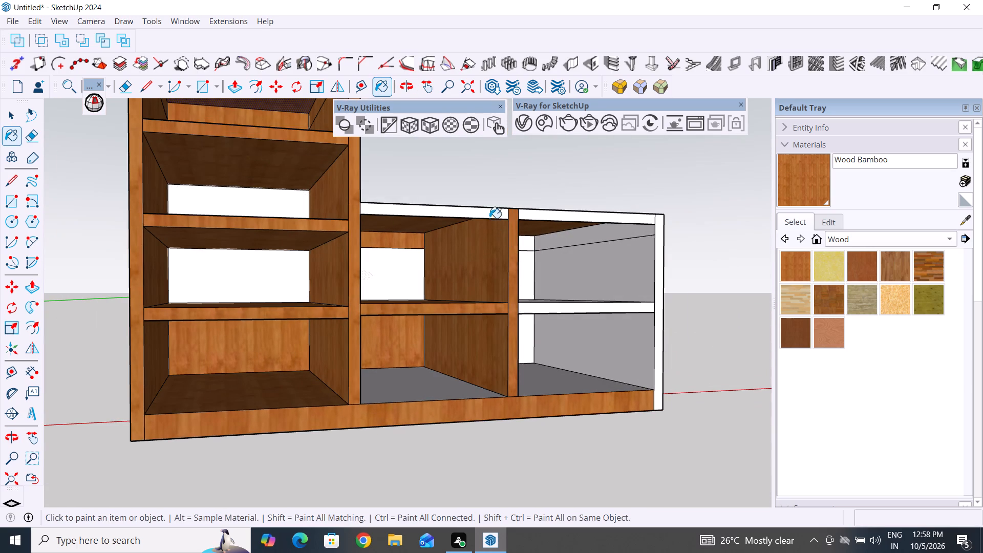
# Paint the low section's top board front edges and the end panel's inner faces, including the upper strip, with Wood Bamboo.
pyautogui.click(489, 218)
pyautogui.click(562, 219)
pyautogui.click(602, 261)
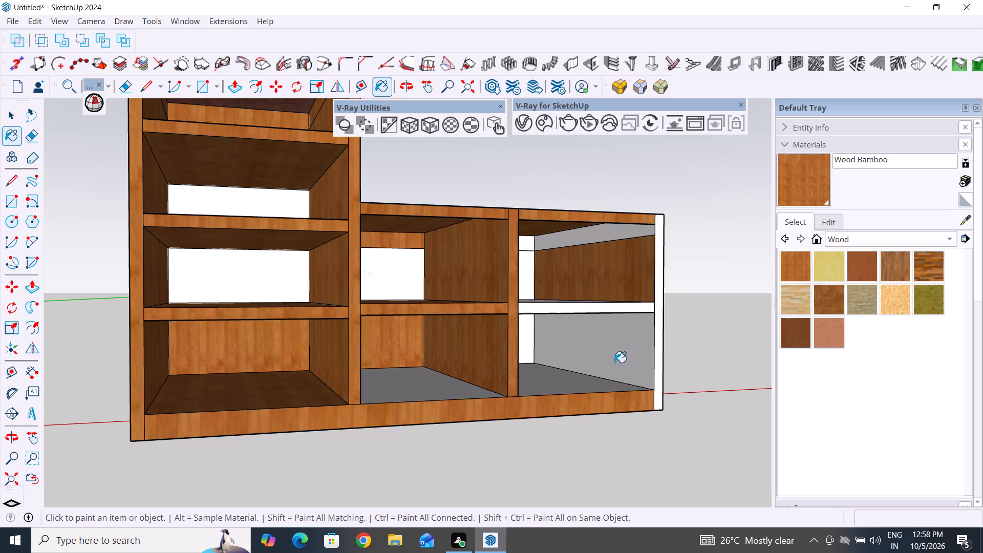
pyautogui.click(614, 363)
pyautogui.click(606, 239)
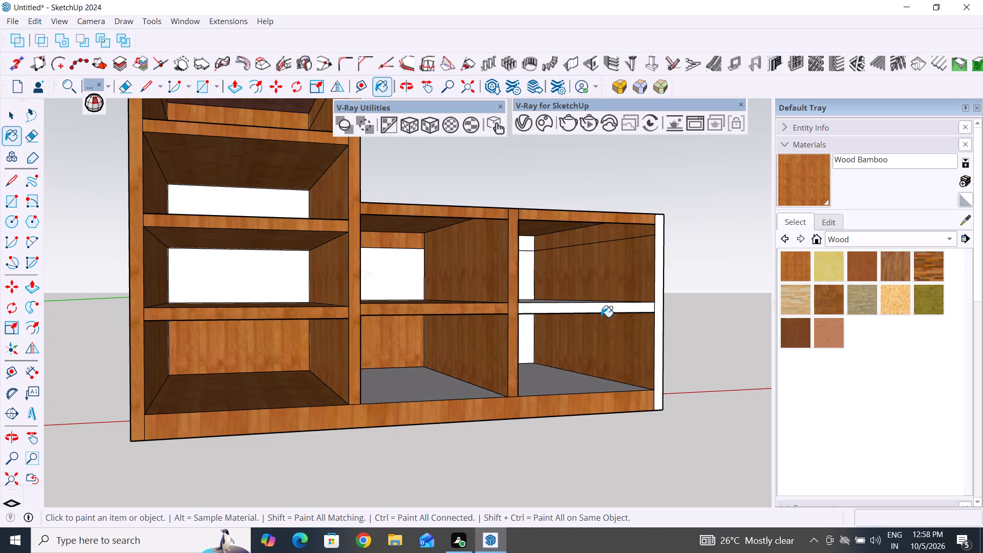
# Paint the end compartments' shelf surface, shelf front edge and lower floor with Wood Bamboo.
pyautogui.click(601, 317)
pyautogui.moveTo(592, 347); pyautogui.dragTo(529, 420, button='middle')
pyautogui.click(563, 320)
pyautogui.scroll(4, 592, 367)
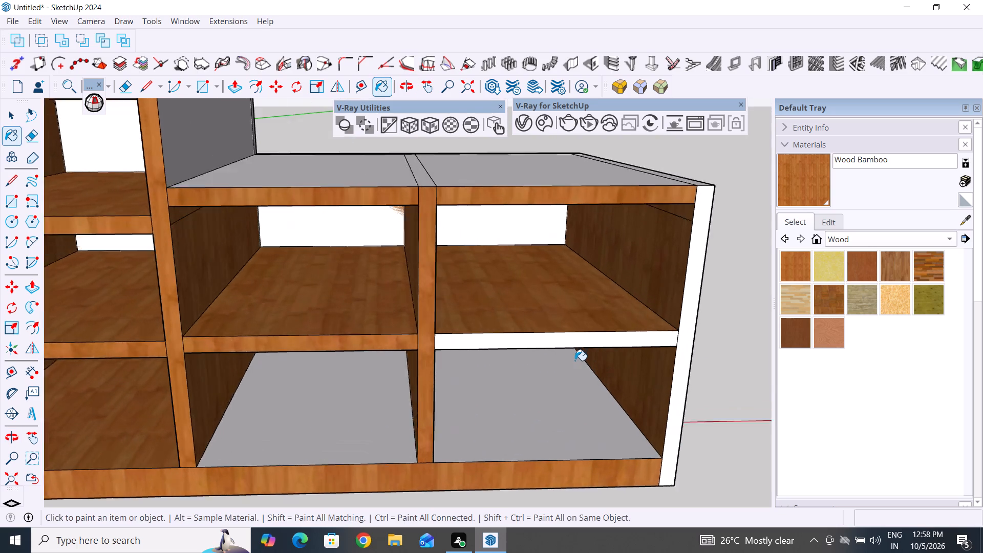
pyautogui.scroll(3, 575, 360)
pyautogui.click(587, 324)
pyautogui.click(477, 462)
# Paint the end compartments' backs and upper rear strip, plus the first lower compartment's floor, with Wood Bamboo.
pyautogui.scroll(-5, 468, 396)
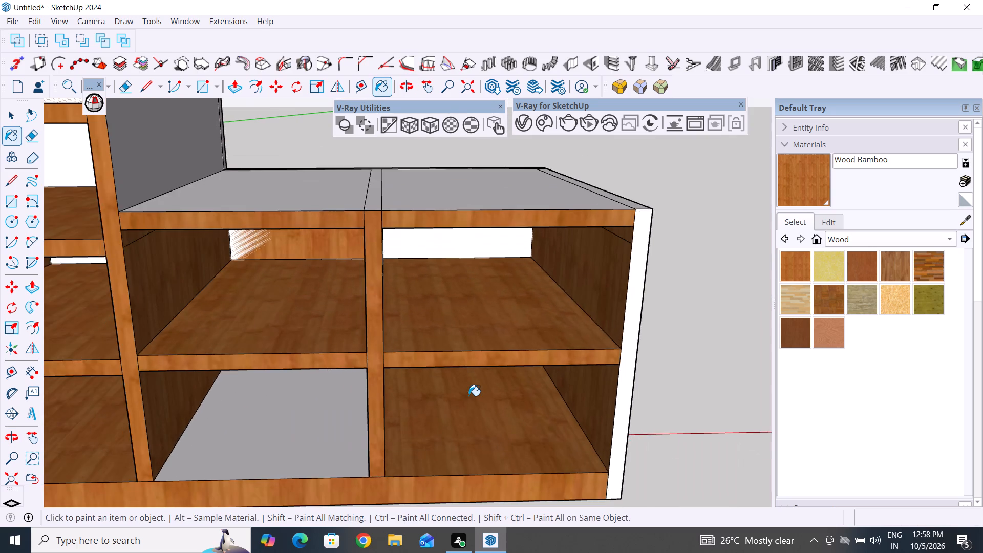
pyautogui.moveTo(468, 396); pyautogui.dragTo(429, 323, button='middle')
pyautogui.click(458, 359)
pyautogui.click(468, 274)
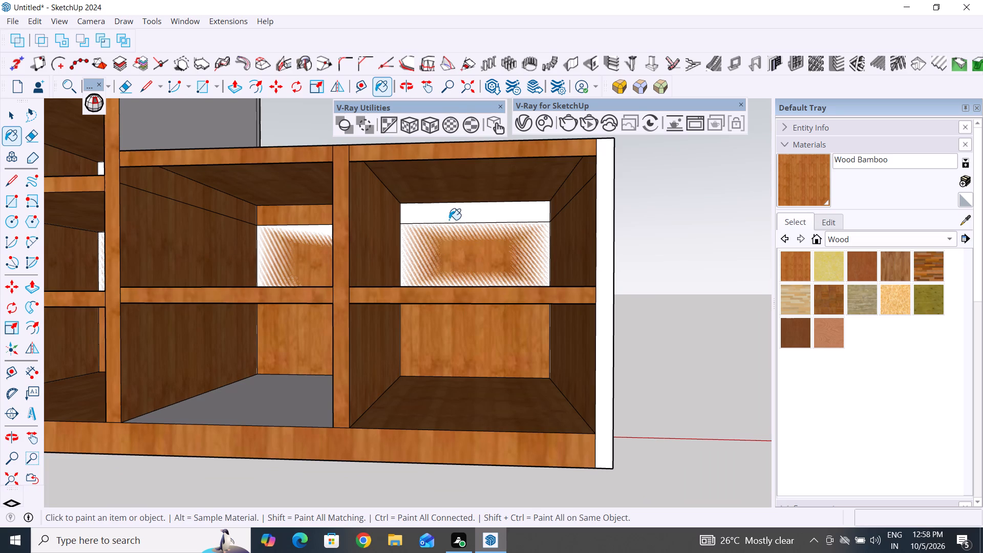
pyautogui.click(444, 215)
pyautogui.click(257, 407)
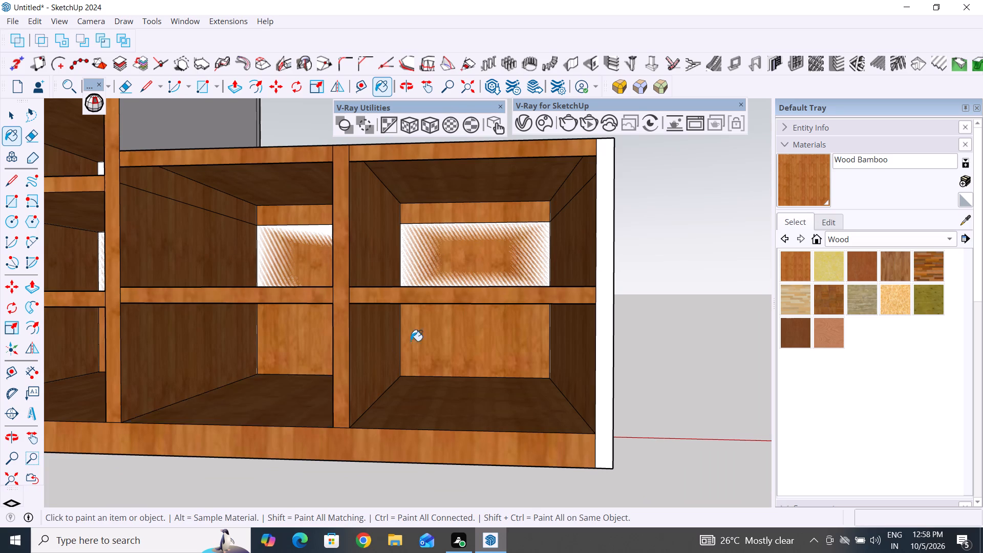
# Paint the outer face of the low section's end panel with Wood Bamboo.
pyautogui.scroll(-5, 447, 325)
pyautogui.moveTo(249, 383); pyautogui.dragTo(306, 413, button='middle')
pyautogui.scroll(-4, 276, 426)
pyautogui.moveTo(301, 415); pyautogui.dragTo(331, 430, button='middle')
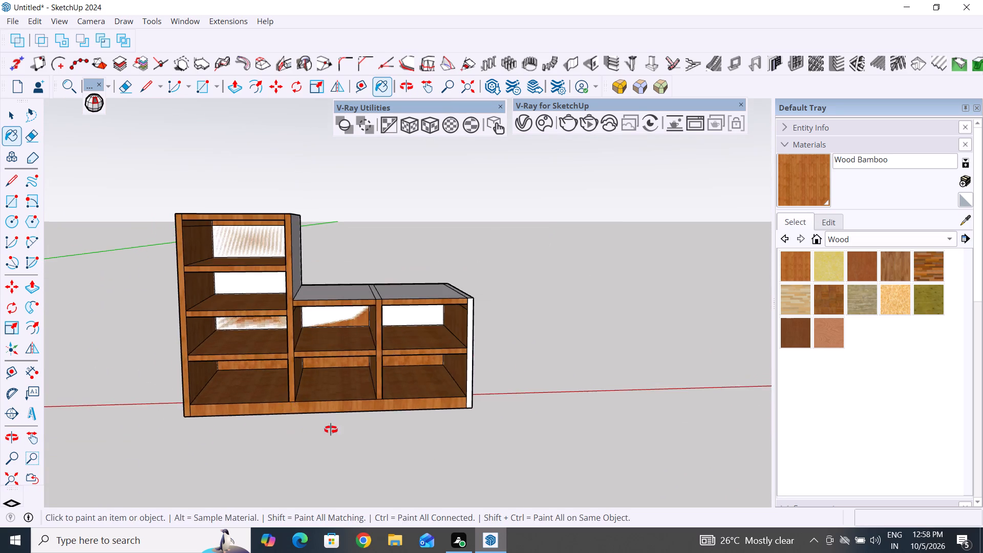
pyautogui.moveTo(331, 430); pyautogui.dragTo(219, 493, button='middle')
pyautogui.moveTo(523, 400); pyautogui.dragTo(257, 364, button='middle')
pyautogui.click(367, 316)
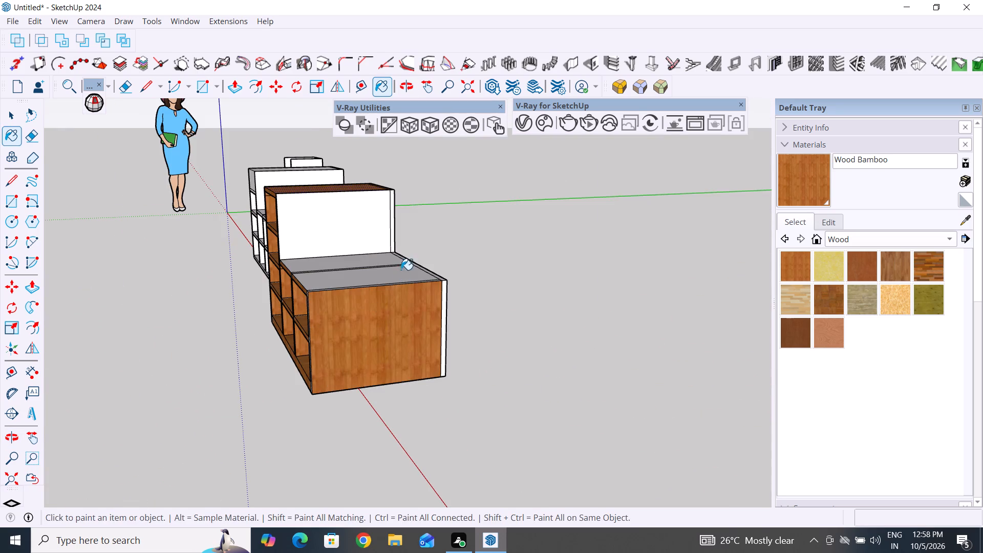
# Paint the low section's two large top surfaces and the tall section's exposed side above them with Wood Bamboo.
pyautogui.moveTo(412, 301); pyautogui.dragTo(403, 431, button='middle')
pyautogui.click(373, 396)
pyautogui.click(356, 357)
pyautogui.click(353, 330)
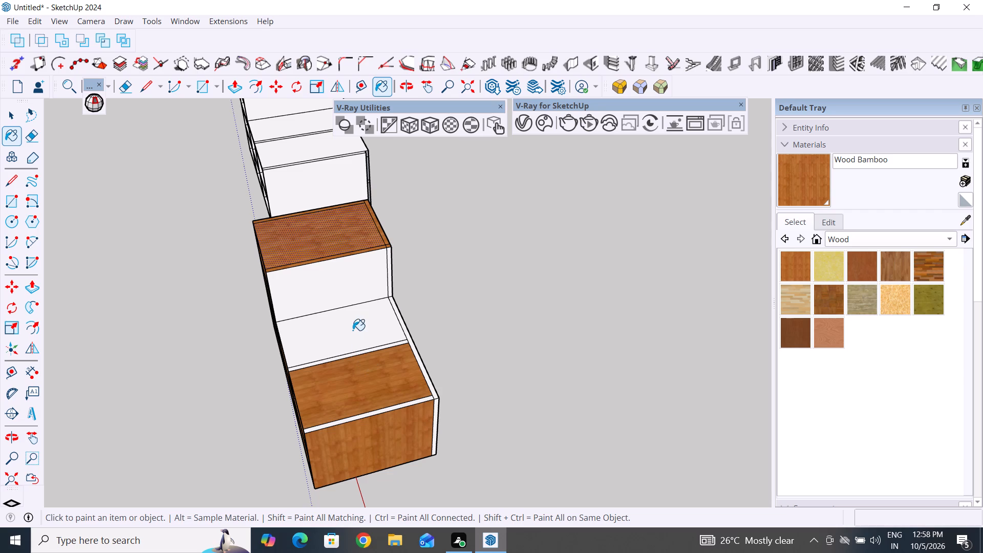
pyautogui.click(343, 302)
# Paint the end panel, middle divider and rear panel edge strips on the low section's top with Wood Bamboo.
pyautogui.scroll(7, 339, 377)
pyautogui.scroll(2, 390, 439)
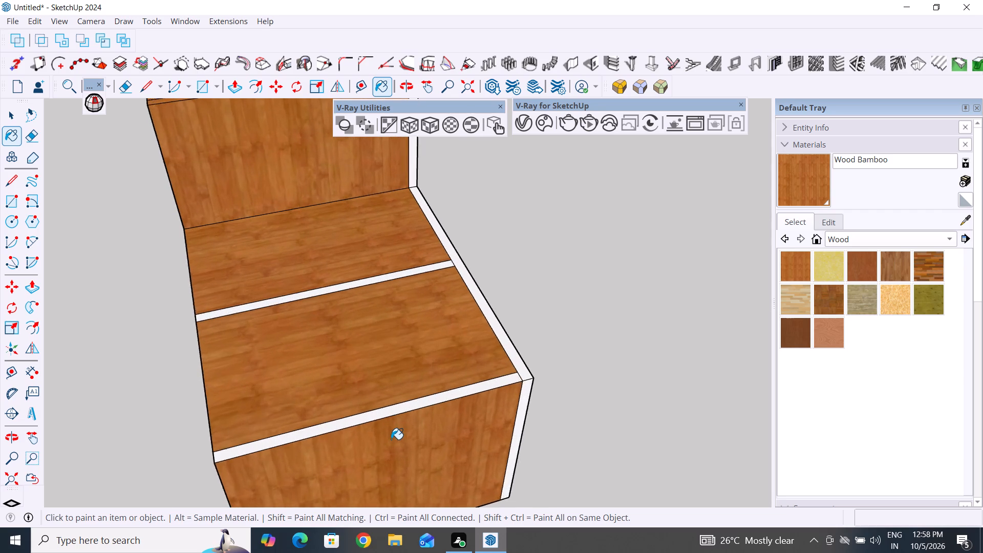
pyautogui.scroll(2, 391, 439)
pyautogui.click(401, 399)
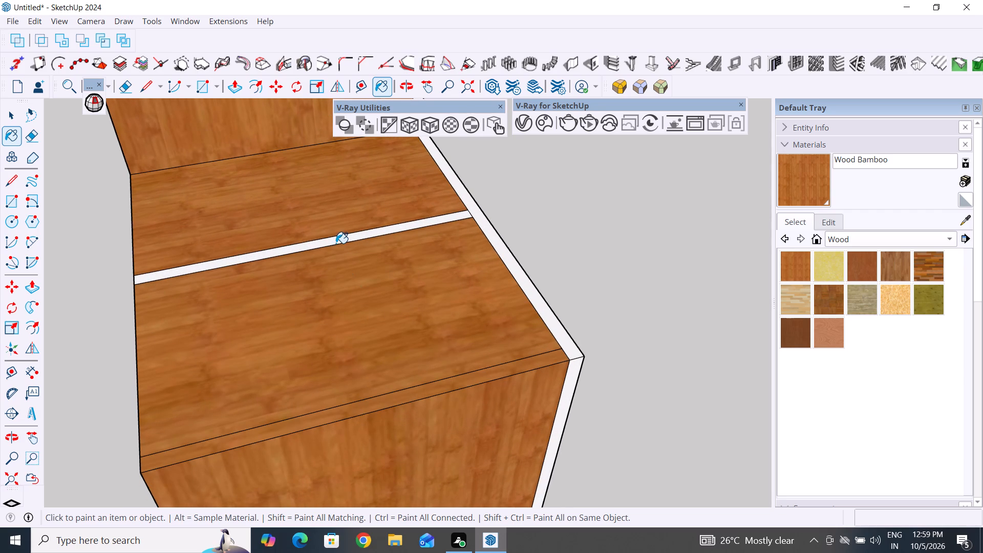
pyautogui.click(336, 243)
pyautogui.scroll(-3, 348, 438)
pyautogui.scroll(4, 509, 400)
pyautogui.click(517, 364)
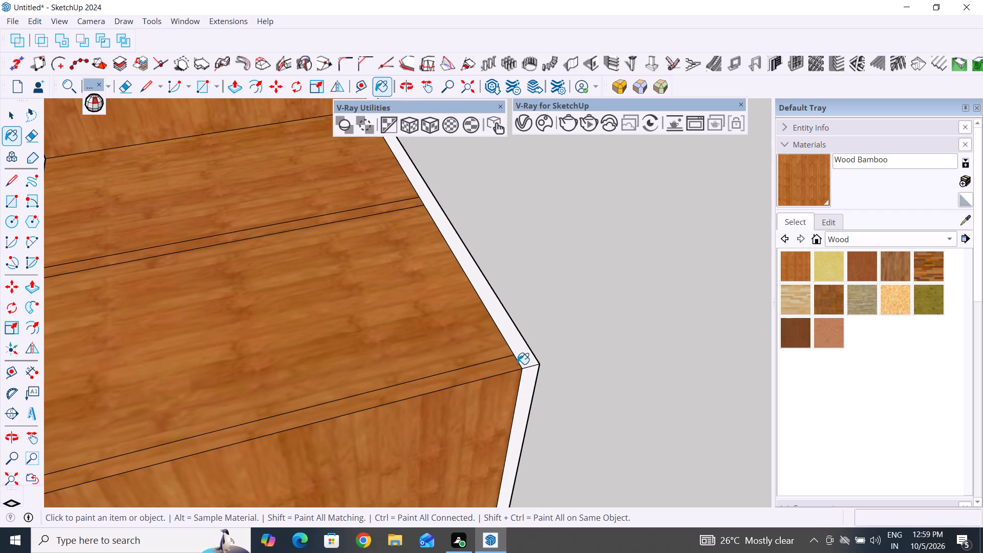
pyautogui.click(519, 358)
# Paint the rear panel's vertical edges beside the low section's end and the tall section's exposed side with Wood Bamboo.
pyautogui.scroll(-9, 393, 373)
pyautogui.scroll(1, 462, 392)
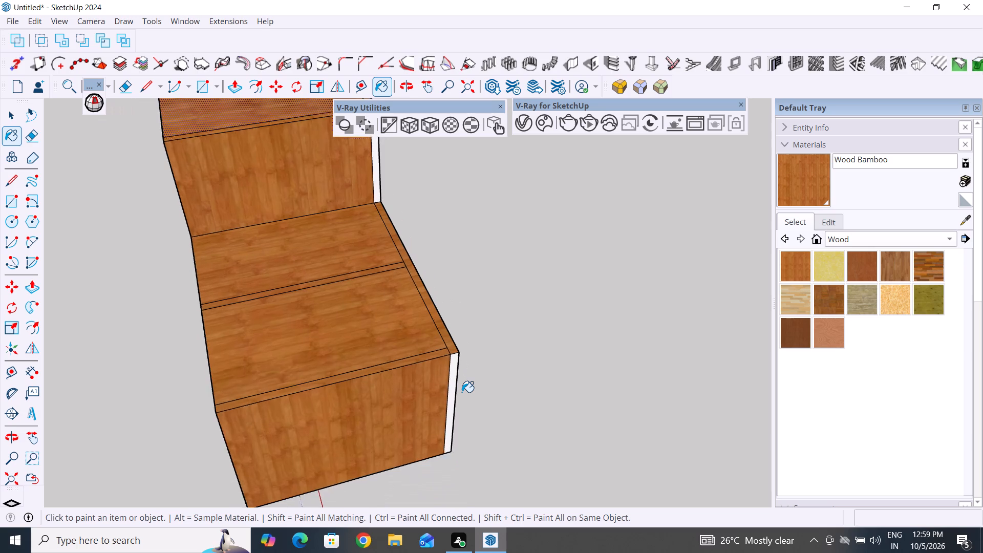
pyautogui.scroll(6, 462, 392)
pyautogui.click(448, 376)
pyautogui.moveTo(516, 372); pyautogui.dragTo(352, 409, button='middle')
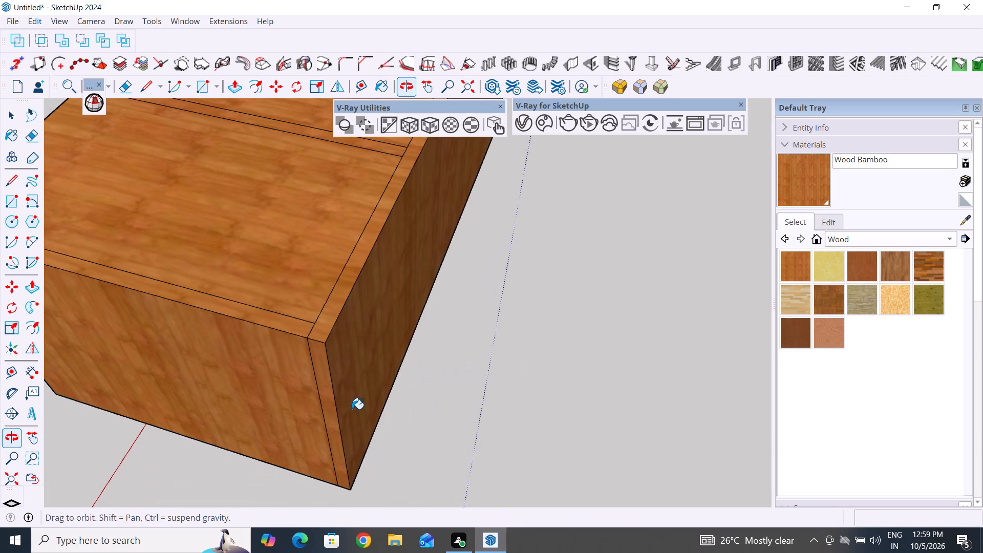
pyautogui.scroll(-13, 336, 451)
pyautogui.scroll(9, 377, 255)
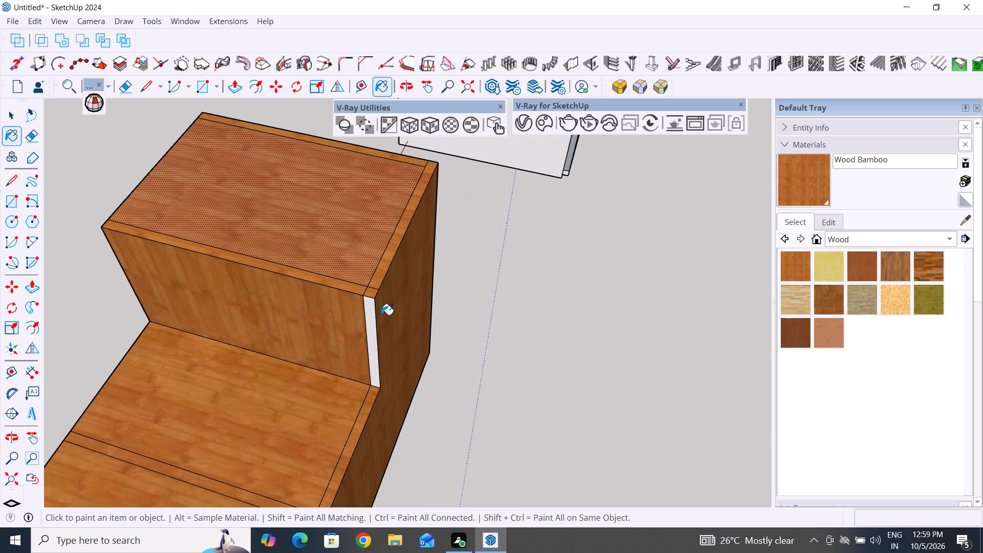
pyautogui.scroll(9, 381, 315)
pyautogui.click(353, 333)
# Paint the front edge of the low section's end panel with Wood Bamboo.
pyautogui.scroll(-11, 463, 385)
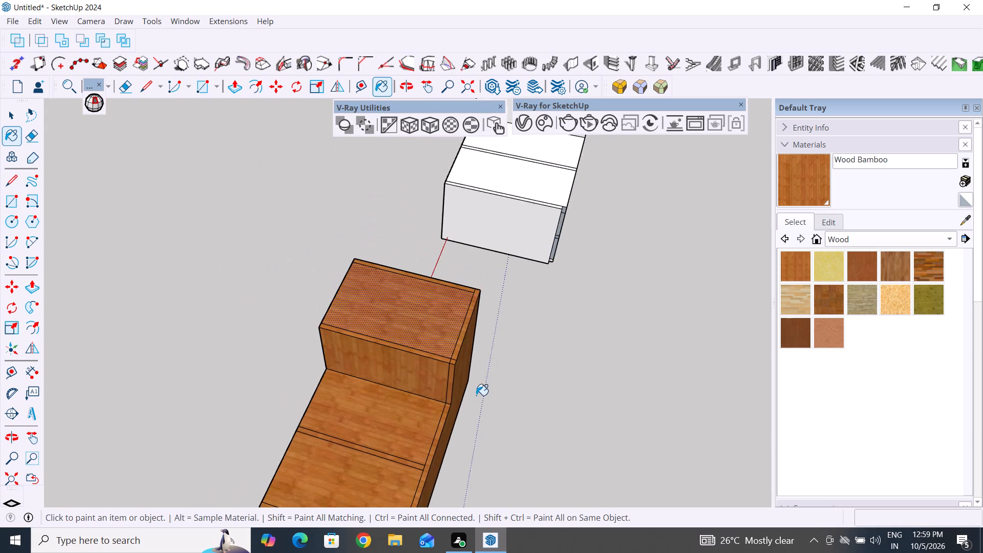
pyautogui.moveTo(394, 409); pyautogui.dragTo(624, 377, button='middle')
pyautogui.moveTo(432, 419); pyautogui.dragTo(606, 379, button='middle')
pyautogui.moveTo(393, 436); pyautogui.dragTo(381, 263, button='middle')
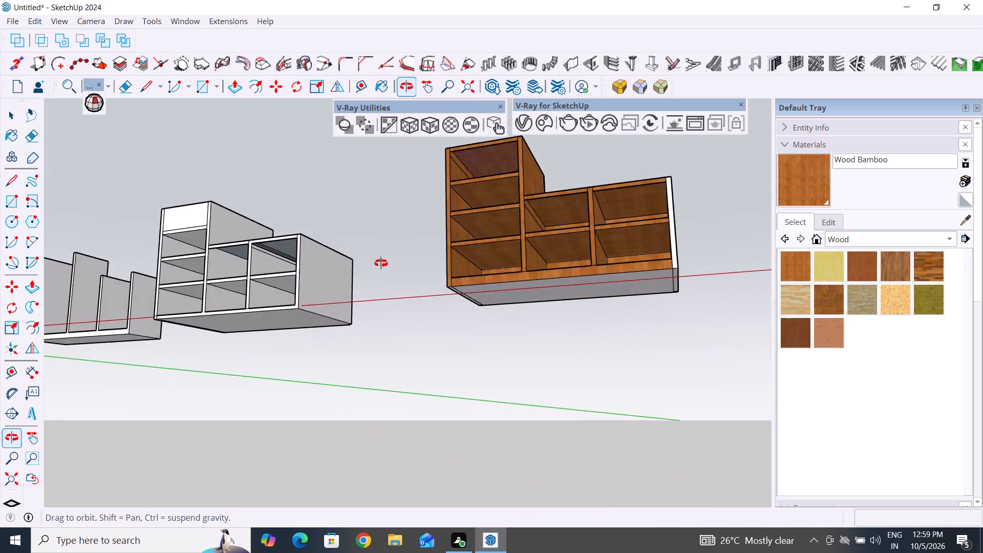
pyautogui.moveTo(381, 263); pyautogui.dragTo(217, 257, button='middle')
pyautogui.scroll(12, 509, 248)
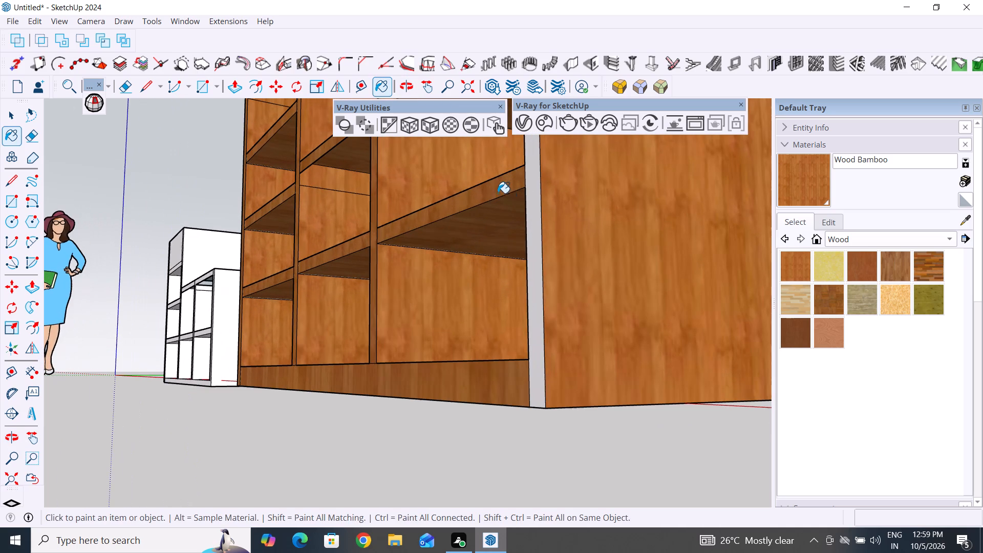
pyautogui.click(527, 215)
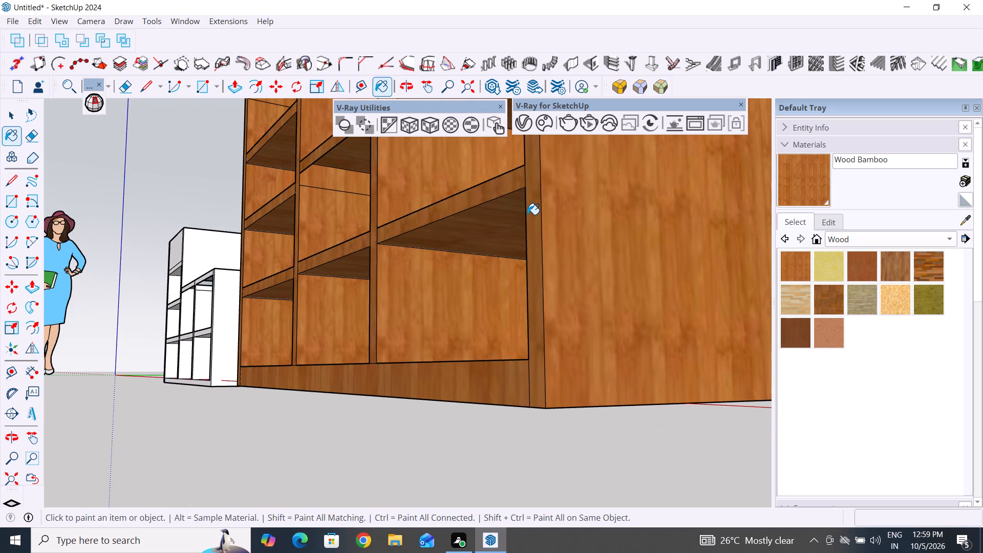
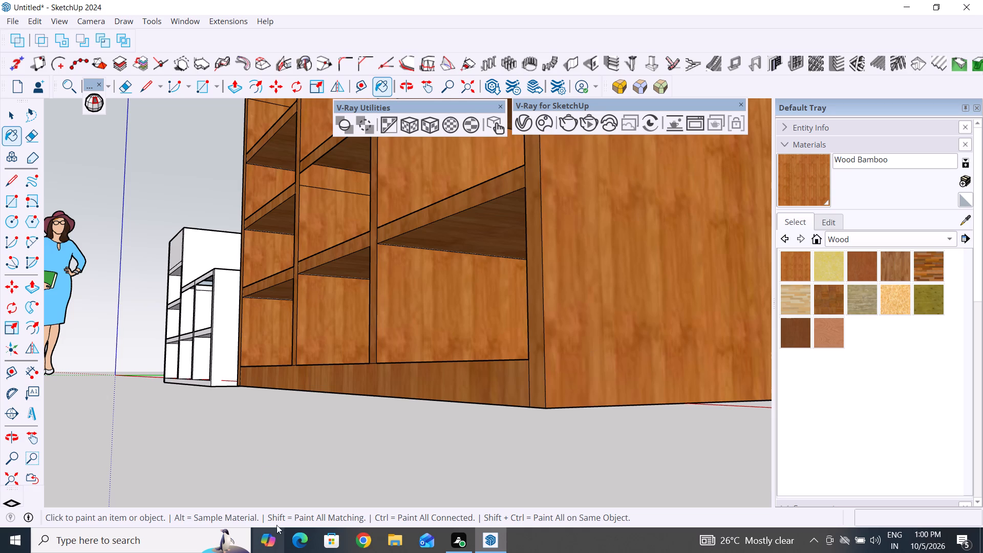
# Examine the painted stepped cabinet from the front, above, the rear and the tall end for unpainted faces.
pyautogui.scroll(-11, 416, 394)
pyautogui.moveTo(388, 382); pyautogui.dragTo(630, 401, button='middle')
pyautogui.scroll(2, 438, 334)
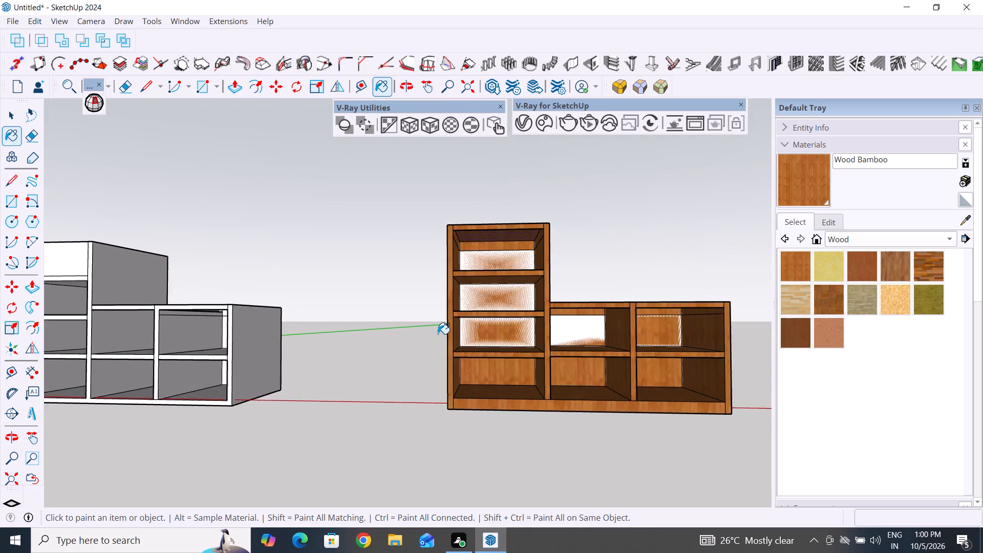
pyautogui.scroll(3, 438, 334)
pyautogui.moveTo(377, 308); pyautogui.dragTo(460, 484, button='middle')
pyautogui.moveTo(377, 410); pyautogui.dragTo(677, 458, button='middle')
pyautogui.scroll(-1, 676, 458)
pyautogui.moveTo(437, 379); pyautogui.dragTo(678, 337, button='middle')
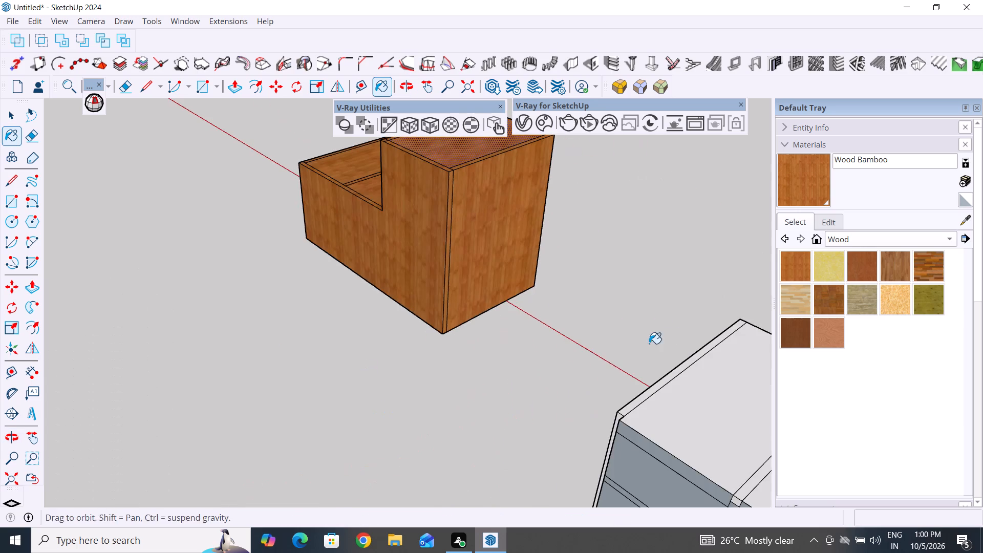
pyautogui.moveTo(335, 276); pyautogui.dragTo(378, 270, button='middle')
pyautogui.scroll(-11, 308, 320)
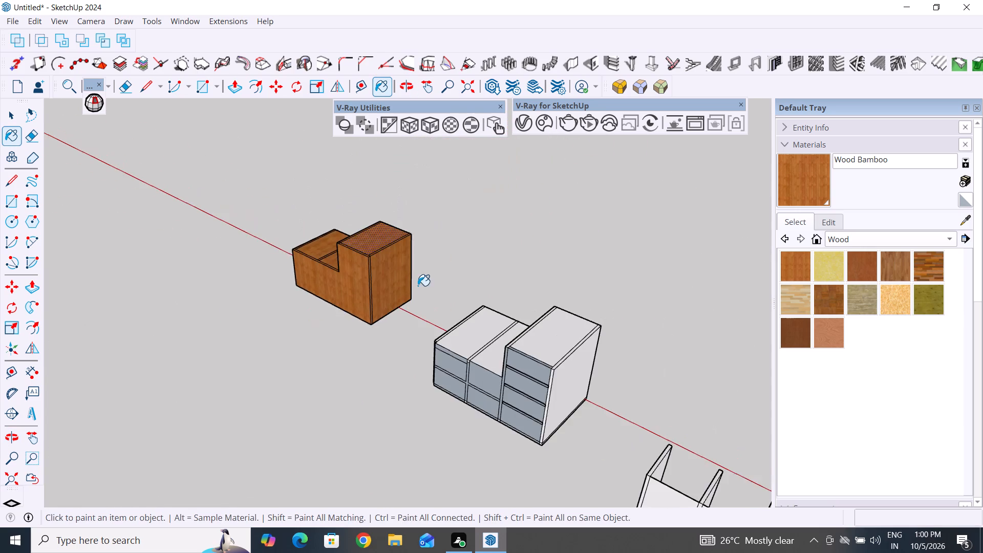
pyautogui.moveTo(418, 286); pyautogui.dragTo(231, 283, button='middle')
pyautogui.scroll(8, 629, 198)
pyautogui.moveTo(421, 325); pyautogui.dragTo(156, 368, button='middle')
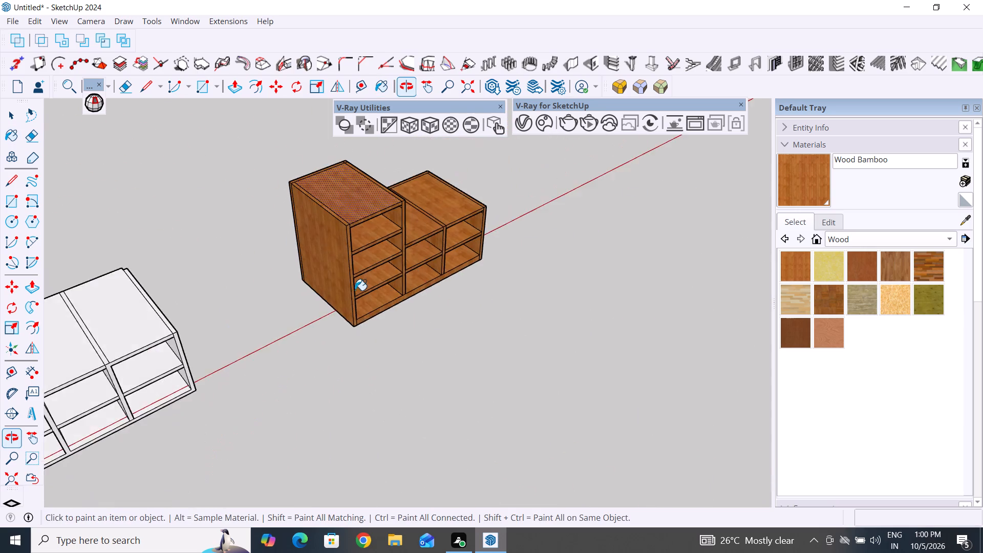
pyautogui.scroll(7, 407, 199)
pyautogui.moveTo(407, 260); pyautogui.dragTo(359, 183, button='middle')
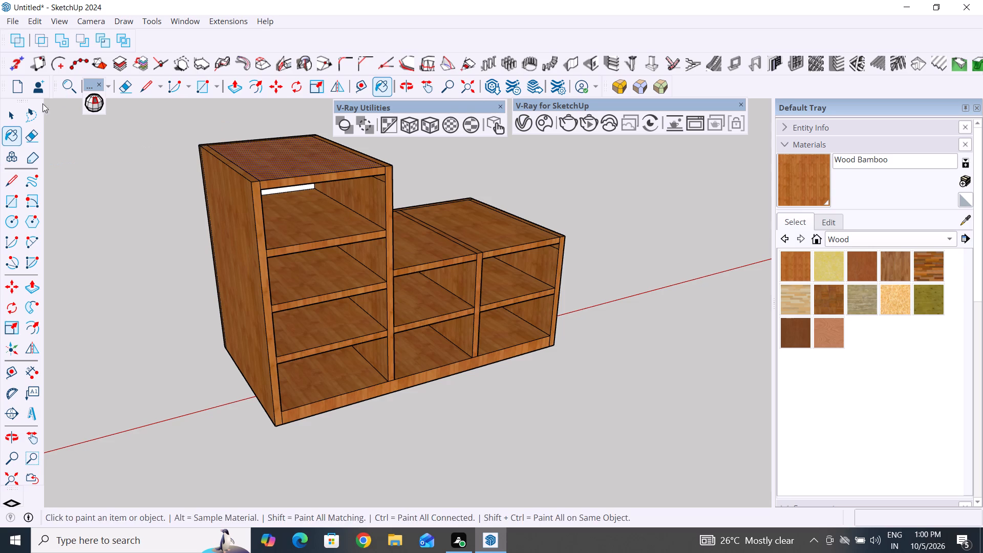
# Select the back face inside the tall section's top compartment and examine its patchy white surface.
pyautogui.click(13, 110)
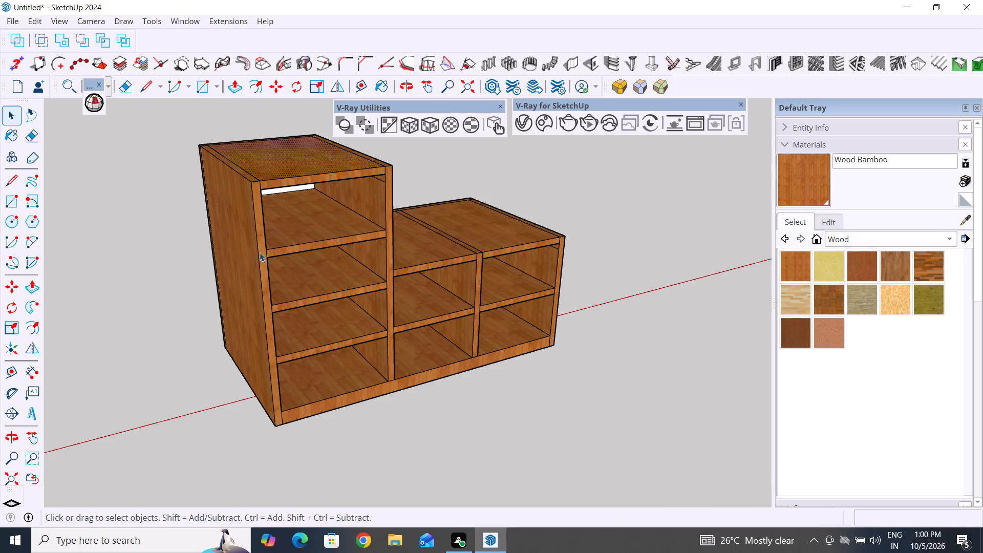
pyautogui.scroll(3, 259, 252)
pyautogui.moveTo(336, 221); pyautogui.dragTo(231, 187, button='middle')
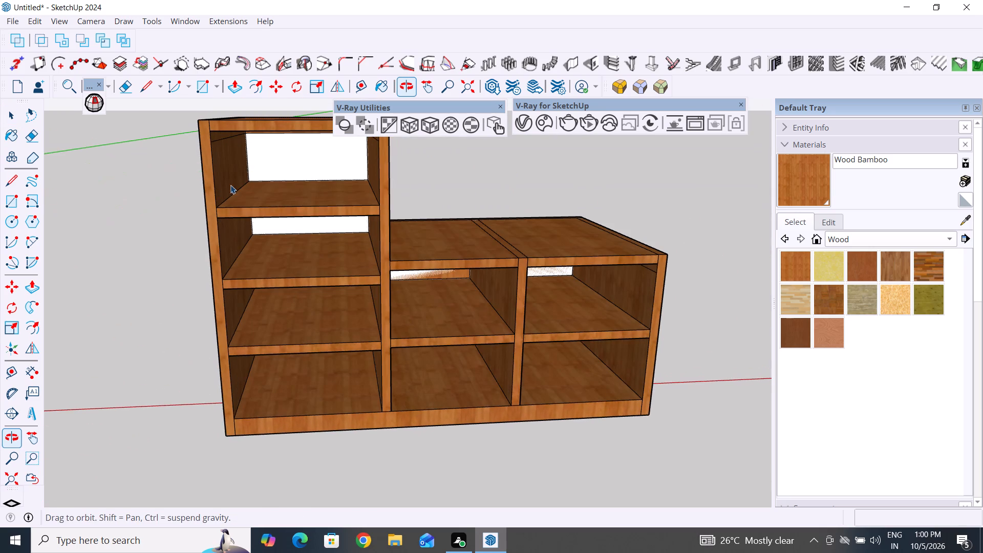
pyautogui.click(336, 140)
pyautogui.click(302, 162)
pyautogui.click(303, 157)
pyautogui.moveTo(282, 183); pyautogui.dragTo(291, 200, button='middle')
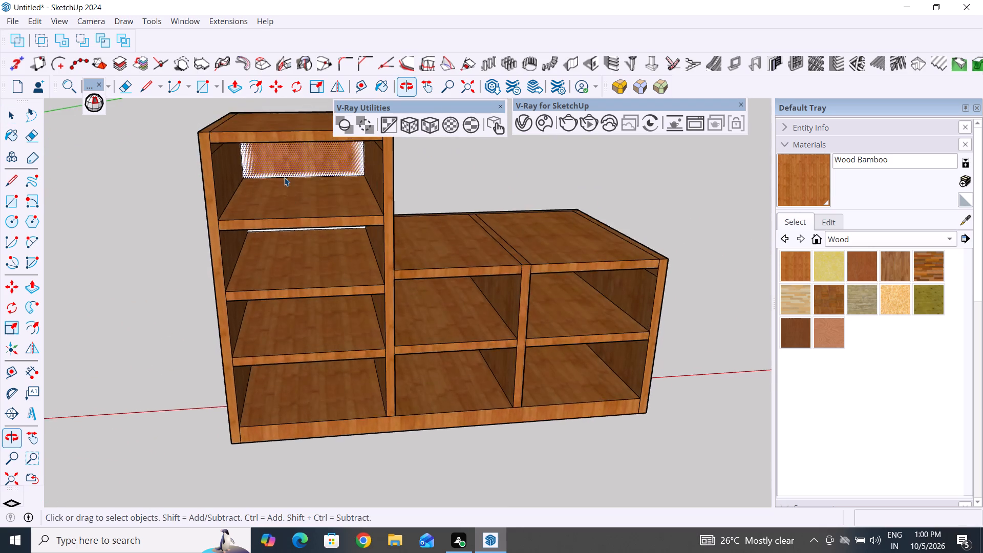
# Select all geometry connected to the top compartment's back face and examine the cabinet from the rear and front.
pyautogui.scroll(17, 284, 177)
pyautogui.doubleClick(291, 184)
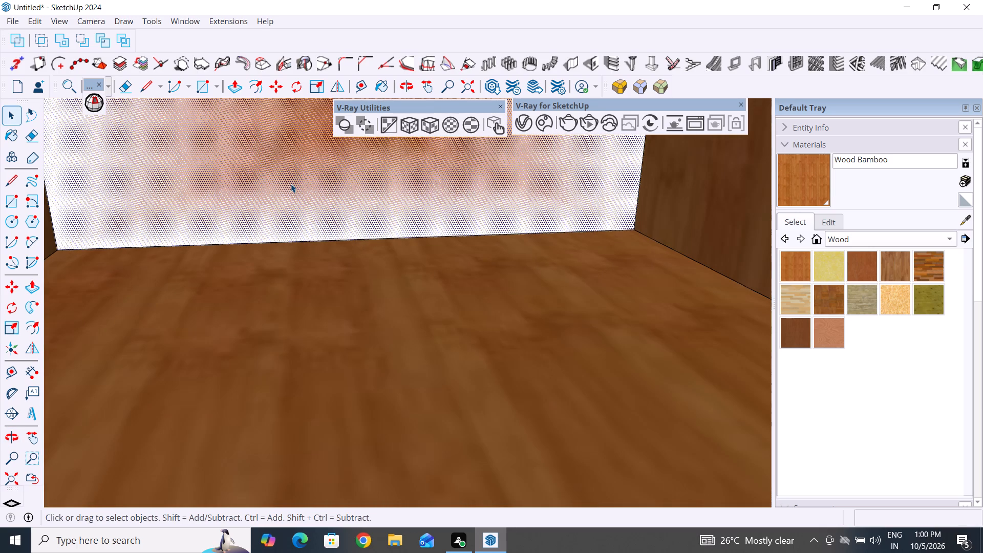
pyautogui.tripleClick(329, 187)
pyautogui.tripleClick(329, 187)
pyautogui.scroll(-3, 375, 215)
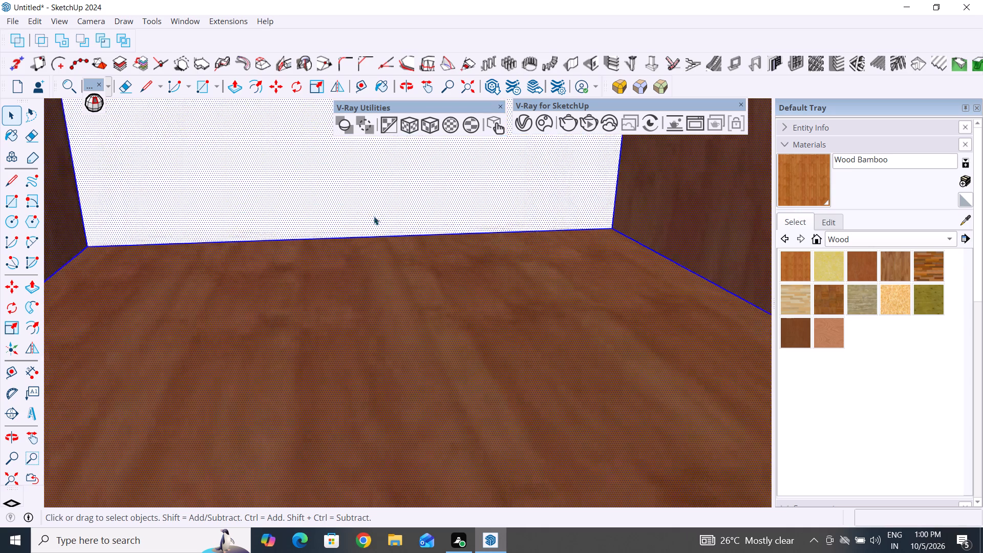
pyautogui.scroll(-18, 374, 216)
pyautogui.moveTo(176, 224); pyautogui.dragTo(799, 264, button='middle')
pyautogui.moveTo(210, 252); pyautogui.dragTo(361, 251, button='middle')
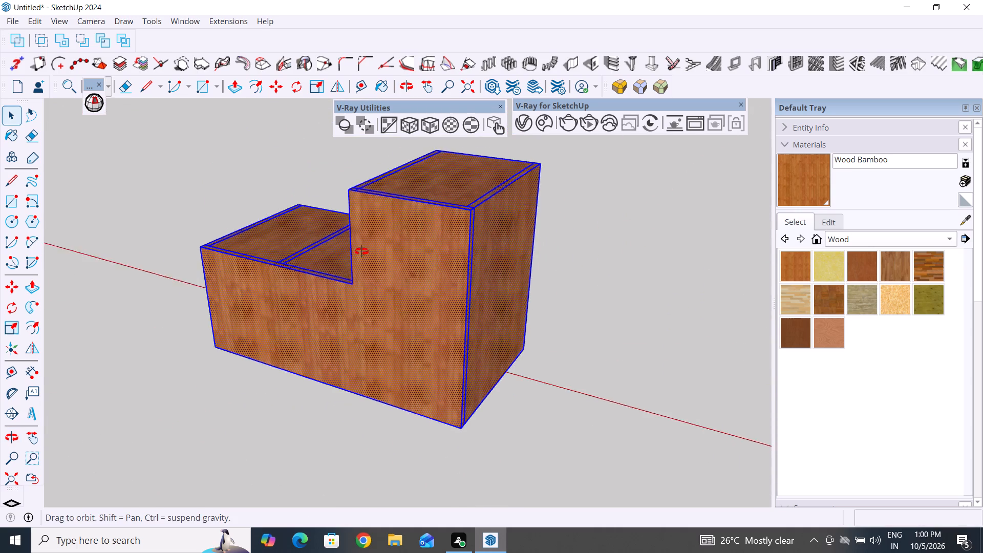
pyautogui.moveTo(361, 251); pyautogui.dragTo(0, 239, button='middle')
pyautogui.moveTo(441, 229); pyautogui.dragTo(0, 207, button='middle')
pyautogui.scroll(1, 391, 212)
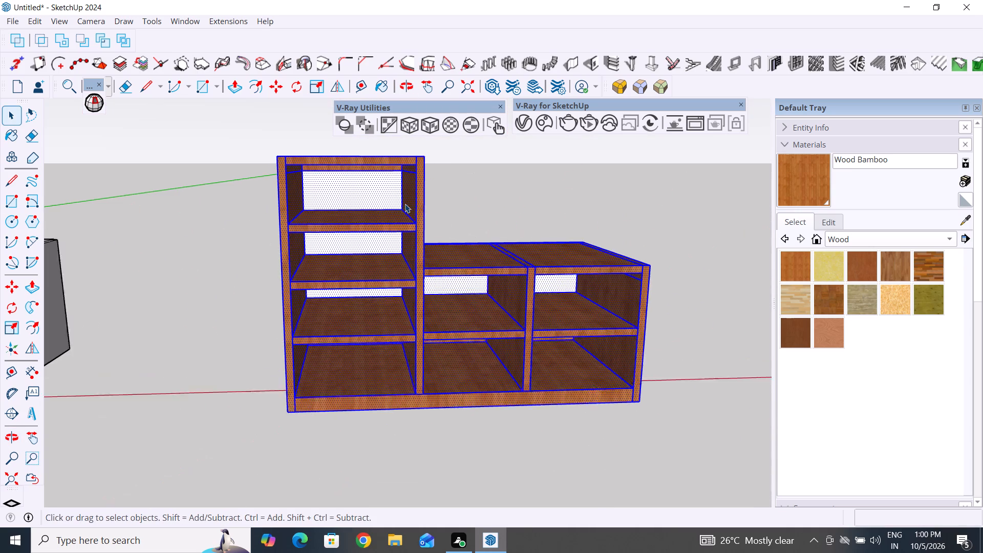
pyautogui.scroll(2, 405, 204)
pyautogui.moveTo(382, 220); pyautogui.dragTo(343, 229, button='middle')
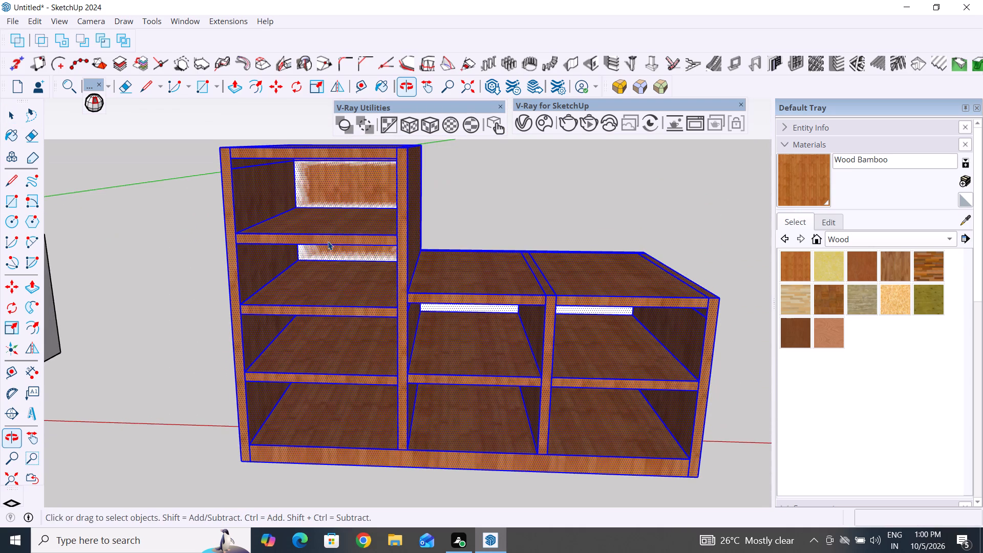
# Select only the tall section's top compartment back face and check the cabinet's front from a higher viewpoint.
pyautogui.click(332, 194)
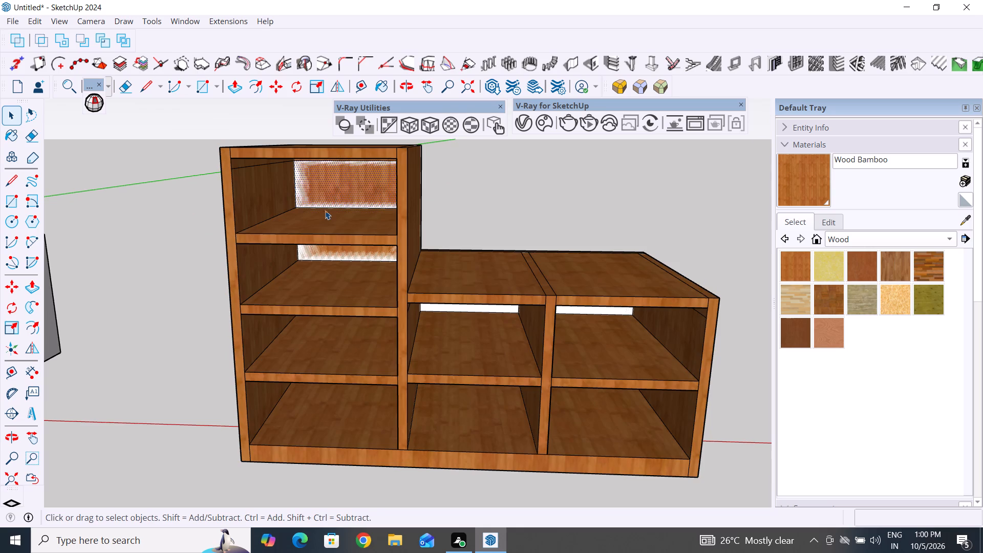
pyautogui.moveTo(324, 243); pyautogui.dragTo(411, 293, button='middle')
pyautogui.scroll(-3, 409, 264)
pyautogui.scroll(2, 331, 424)
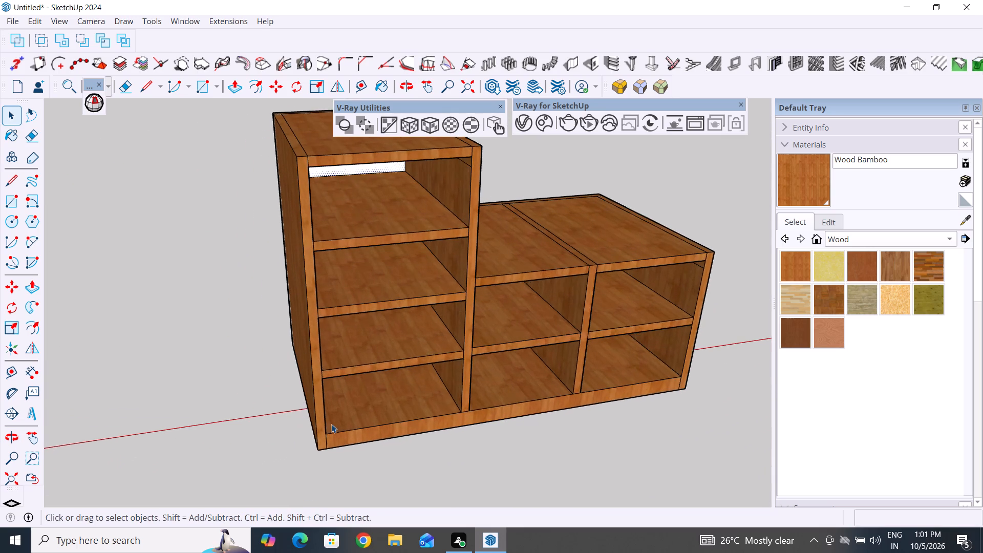
pyautogui.scroll(-2, 331, 391)
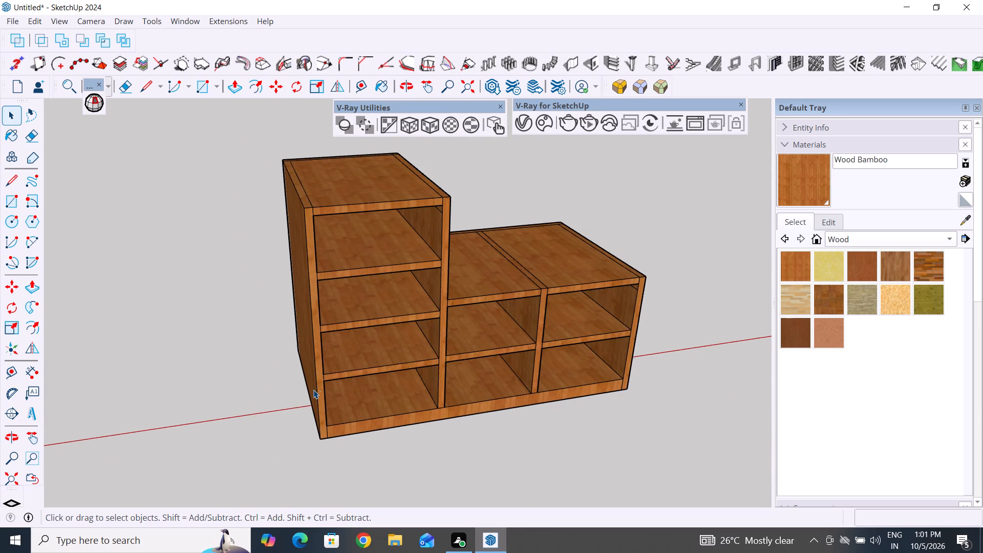
# Open 3D Warehouse and start a content search.
pyautogui.click(184, 22)
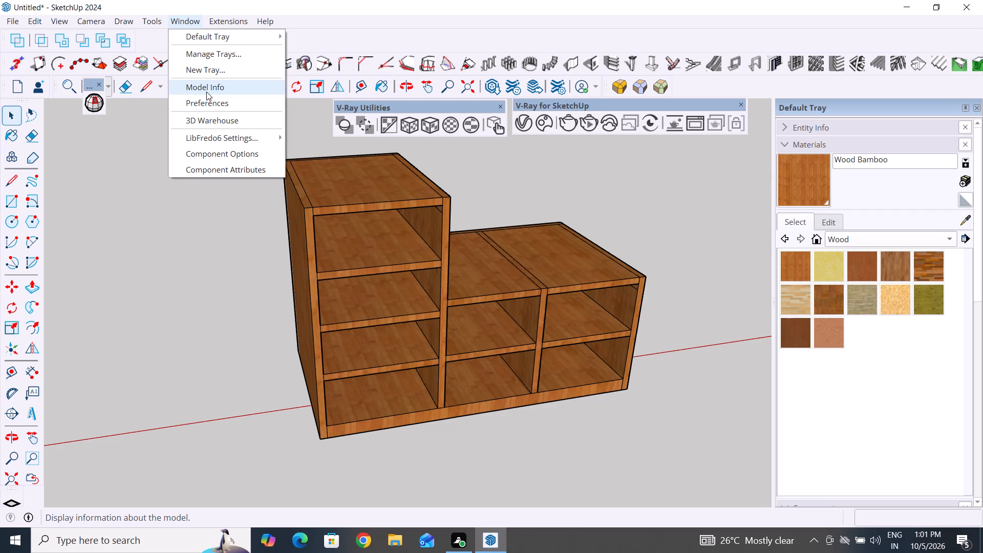
pyautogui.click(198, 118)
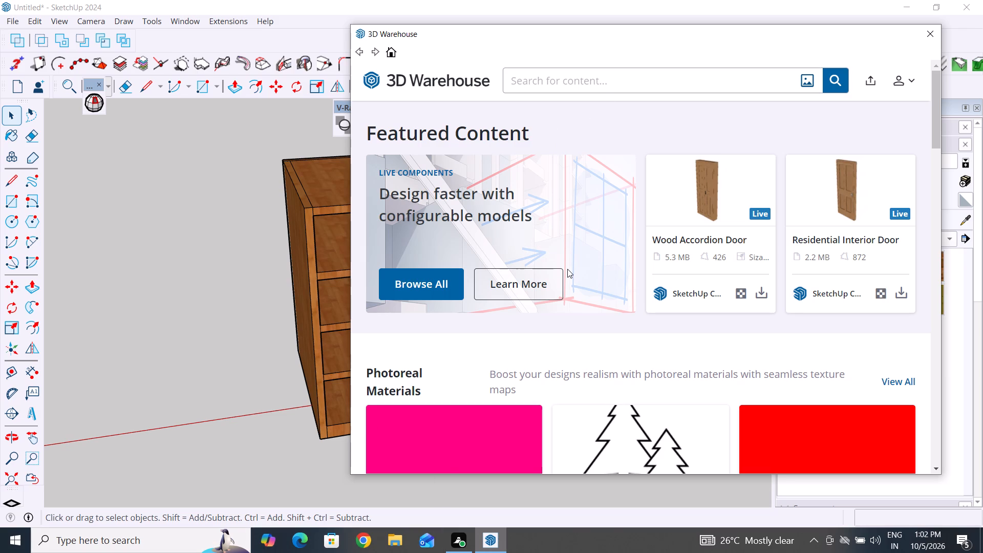
pyautogui.click(593, 79)
pyautogui.click(675, 84)
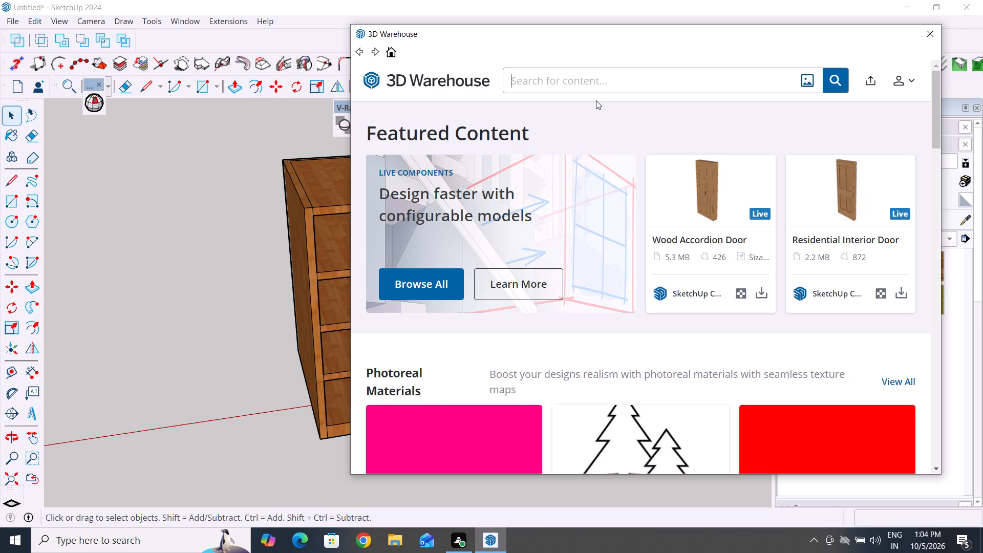
pyautogui.click(607, 84)
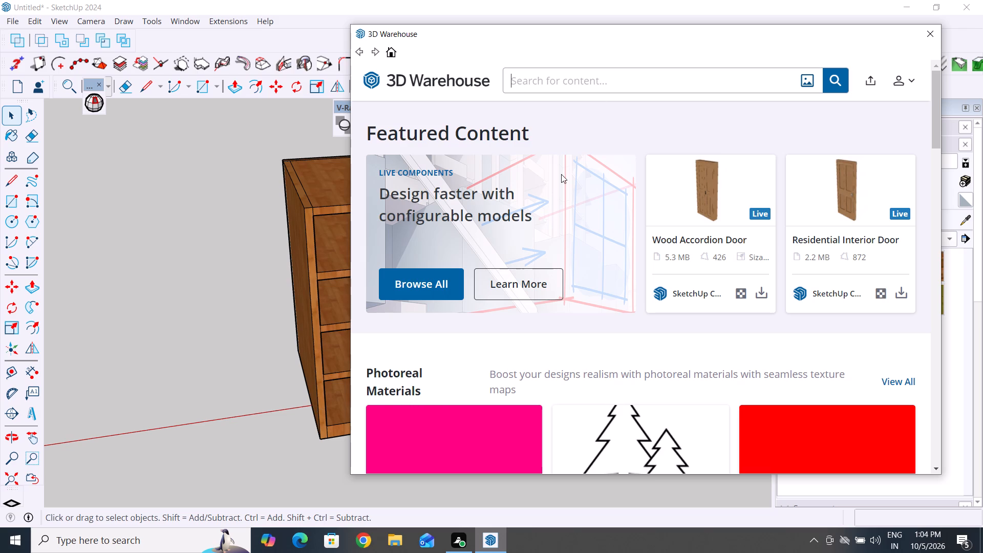
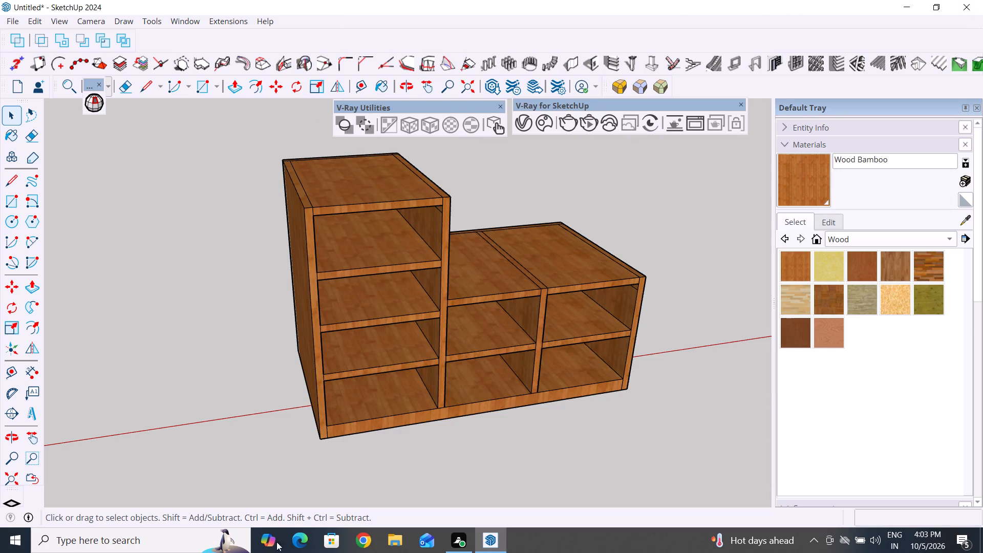
# Open 3D Warehouse and search its models for SHOE.
pyautogui.click(190, 24)
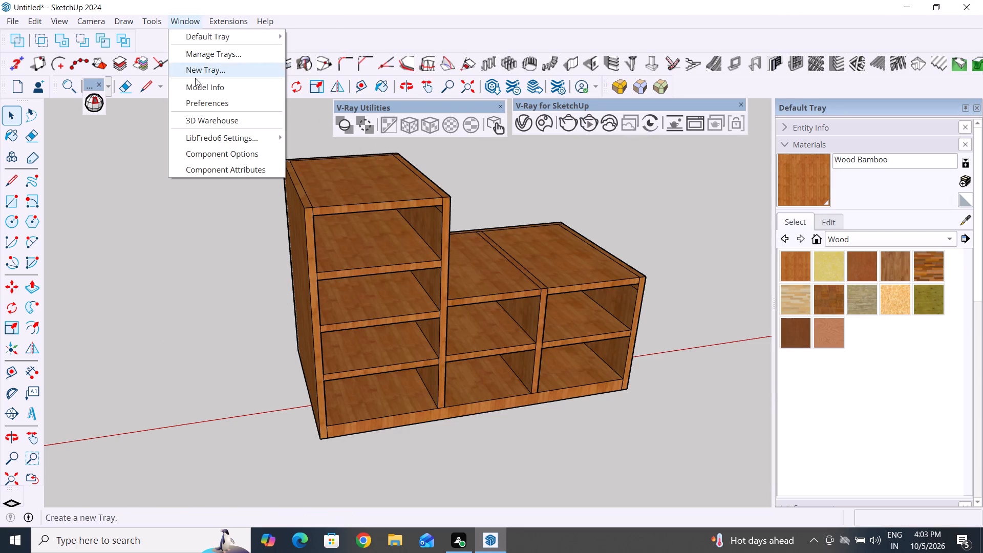
pyautogui.click(205, 124)
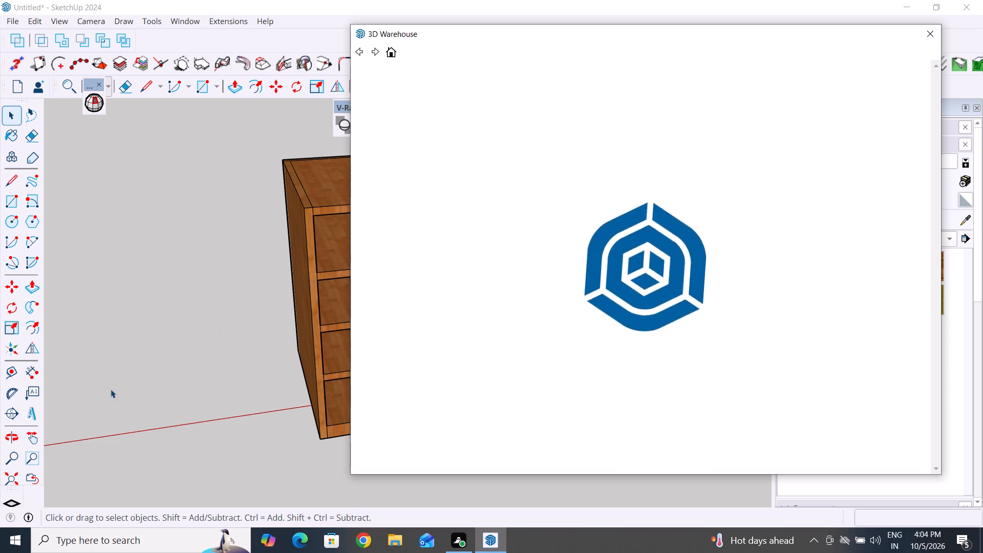
pyautogui.click(611, 81)
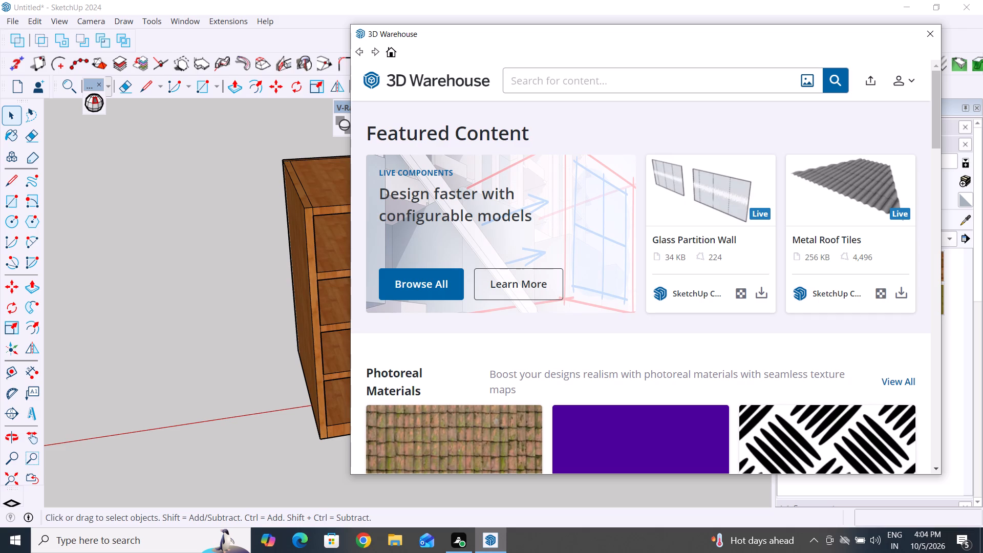
pyautogui.press('s')
pyautogui.write('HOE')
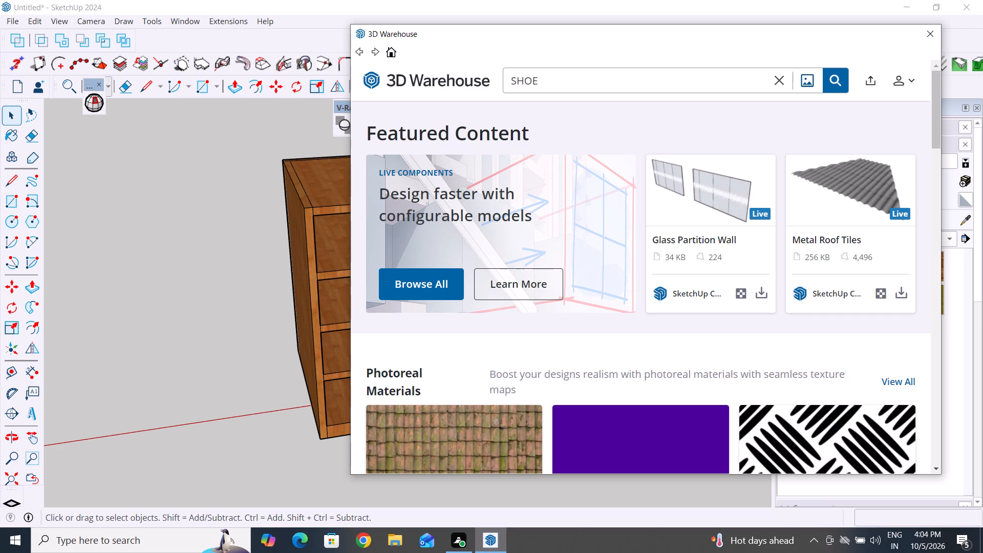
pyautogui.click(848, 70)
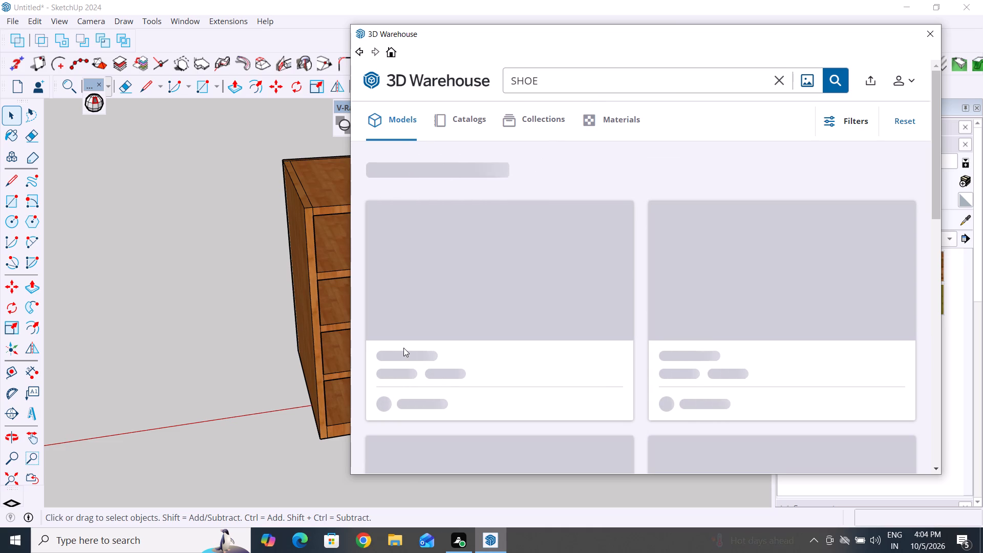
# Load the 595 KB Shoes model with four pairs on green directly into the scene and place it beside the wood cabinet.
pyautogui.scroll(-2, 571, 396)
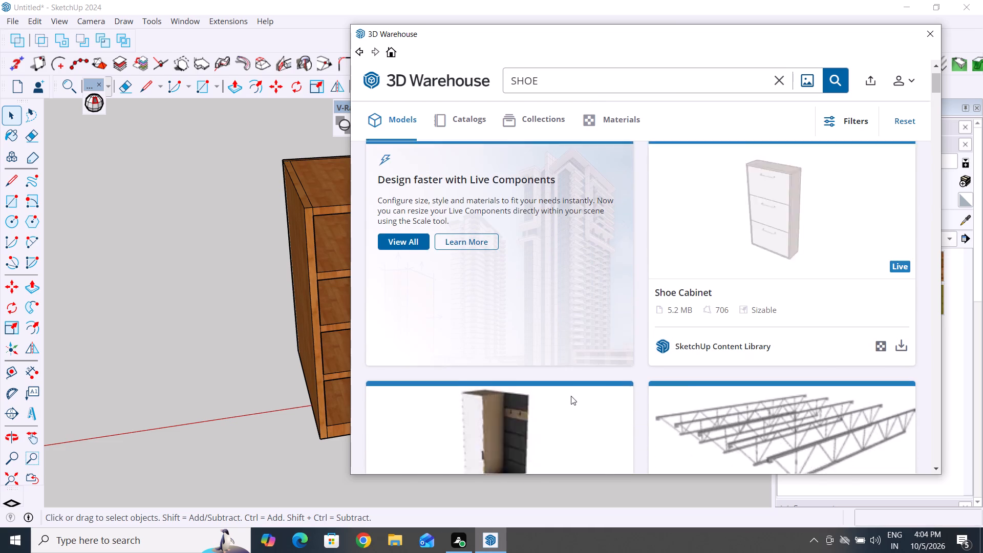
pyautogui.scroll(-3, 571, 396)
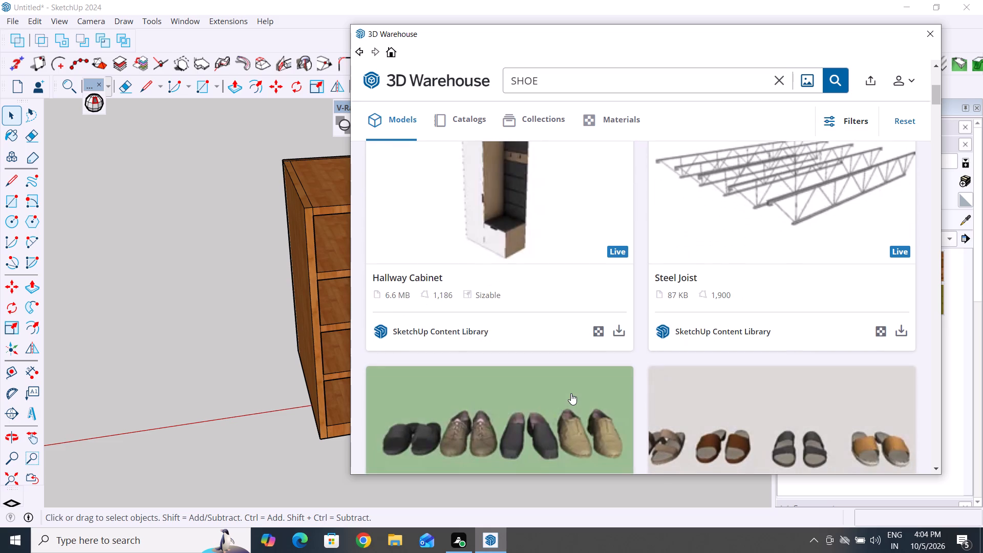
pyautogui.scroll(-2, 571, 393)
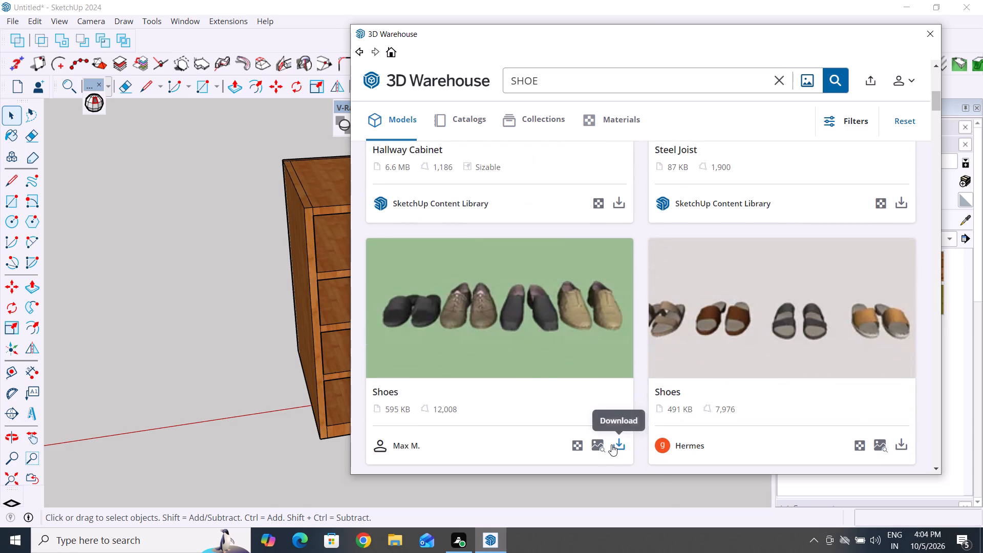
pyautogui.click(618, 448)
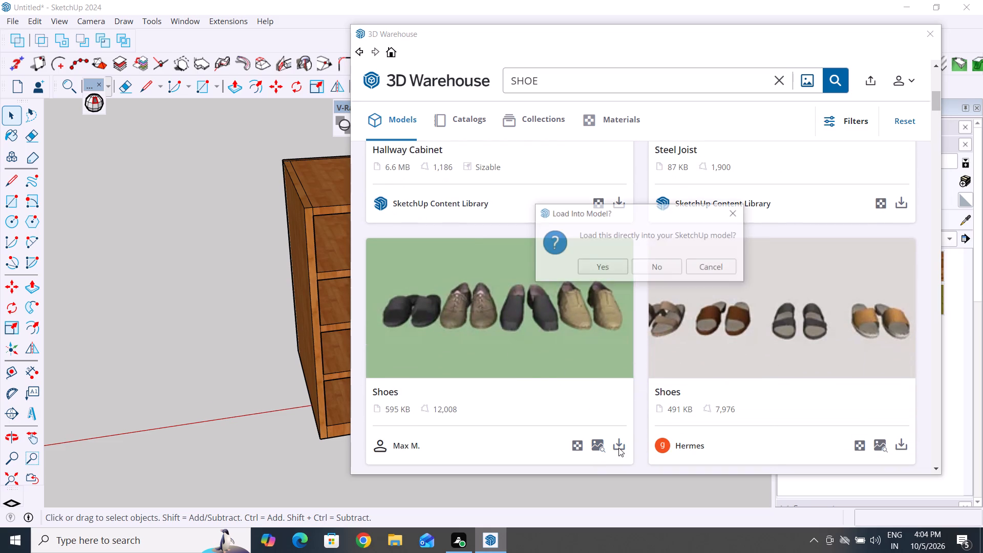
pyautogui.click(600, 264)
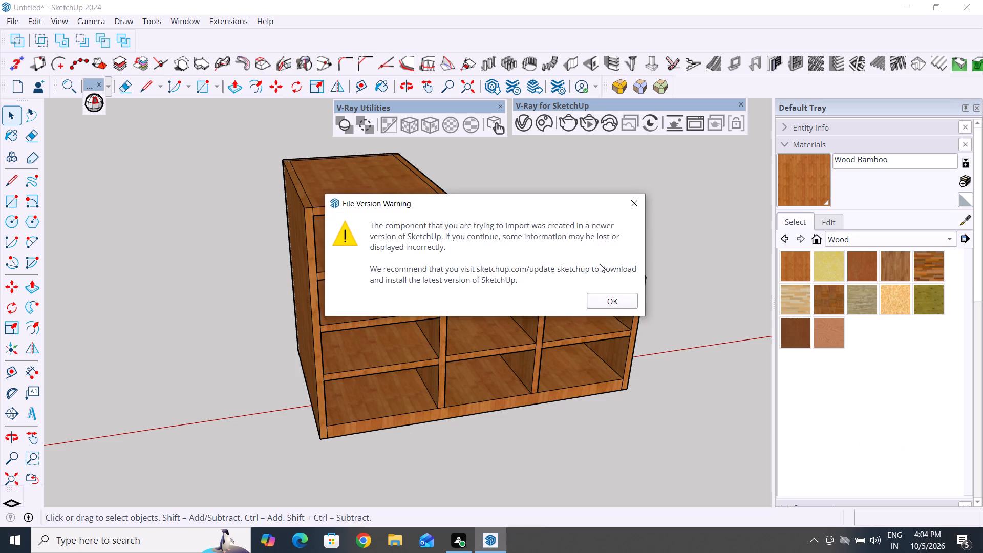
pyautogui.click(617, 299)
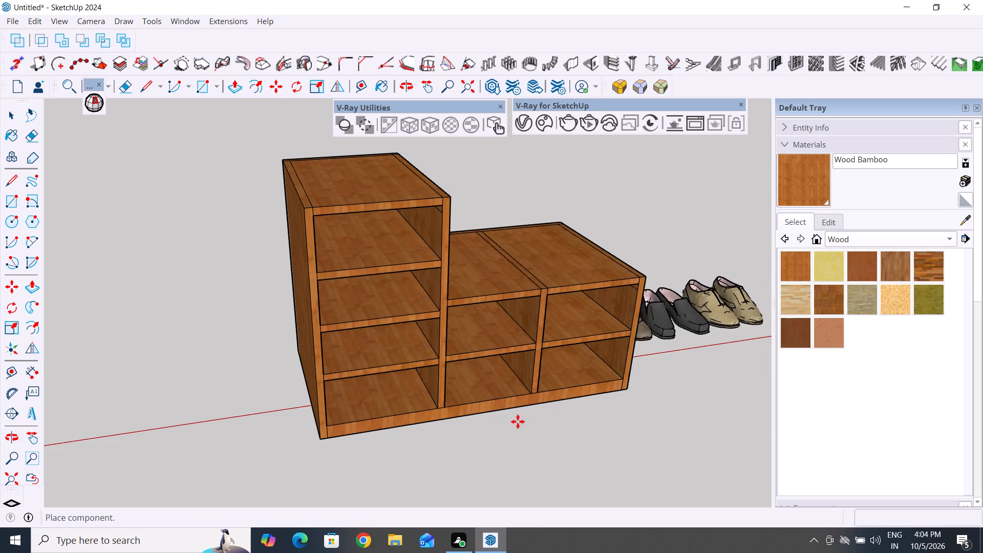
pyautogui.scroll(-9, 389, 330)
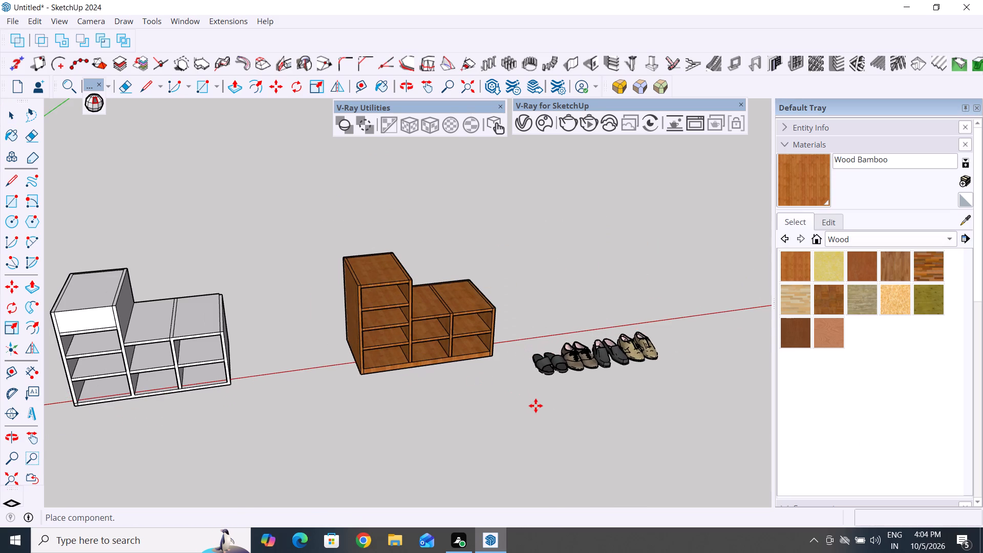
pyautogui.click(536, 406)
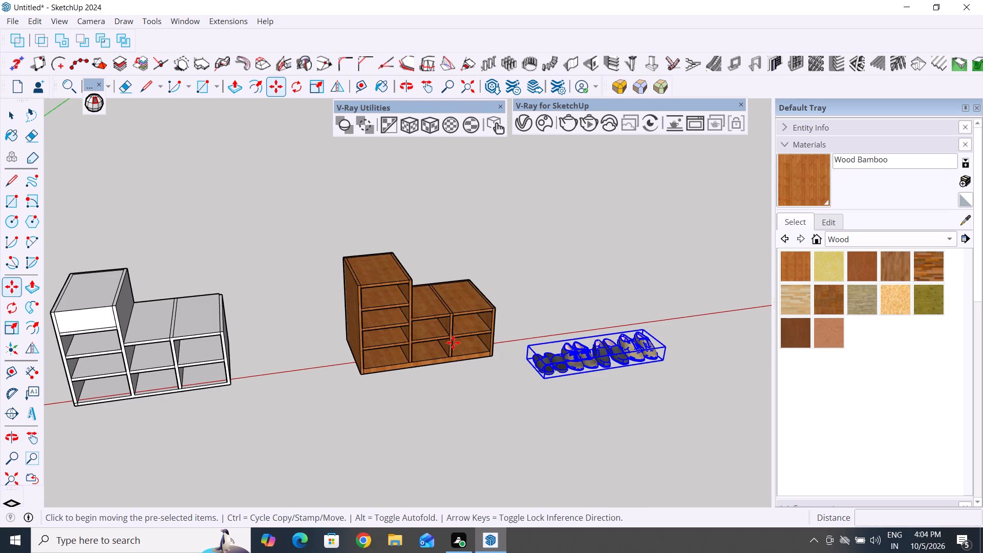
# Explode the imported shoe component.
pyautogui.click(10, 114)
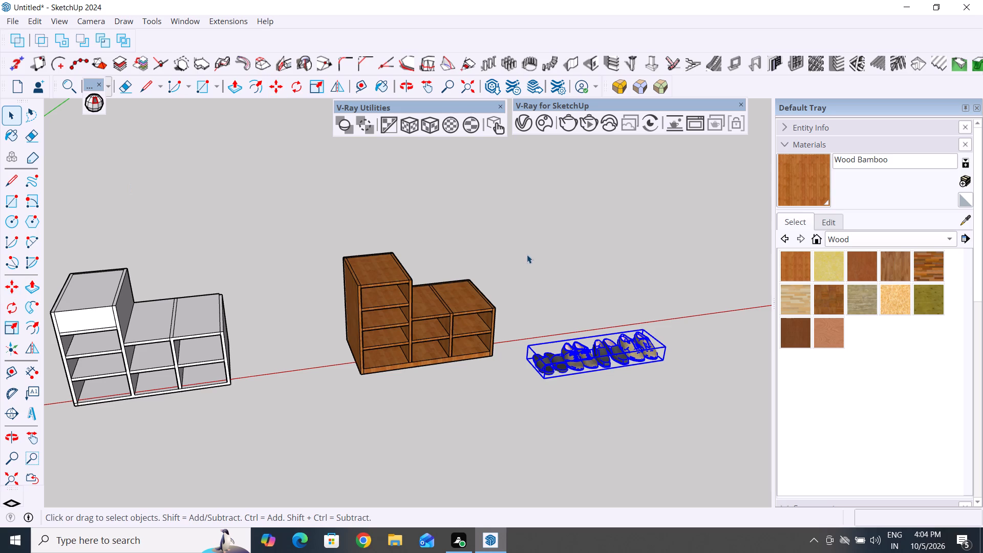
pyautogui.click(528, 253)
pyautogui.click(583, 361)
pyautogui.rightClick(583, 361)
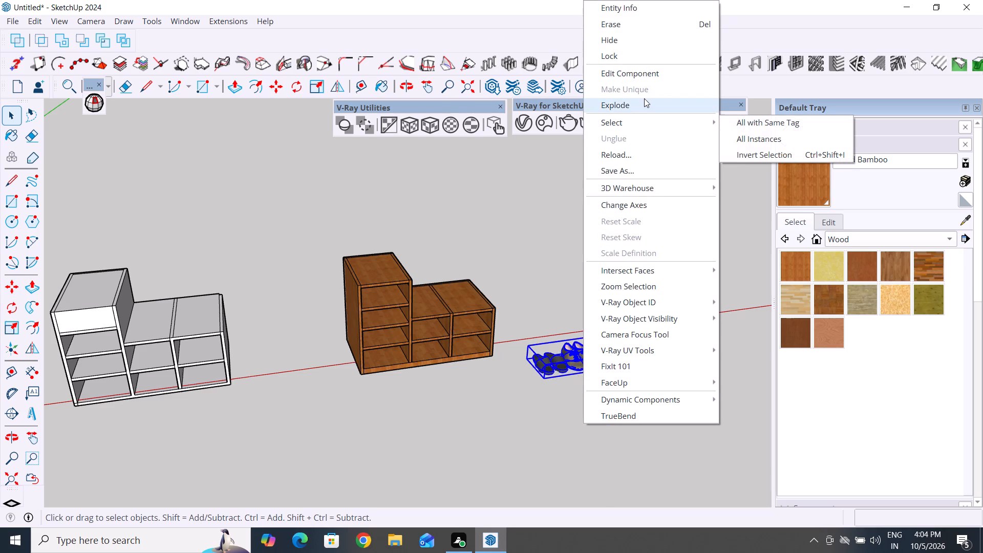
pyautogui.click(644, 101)
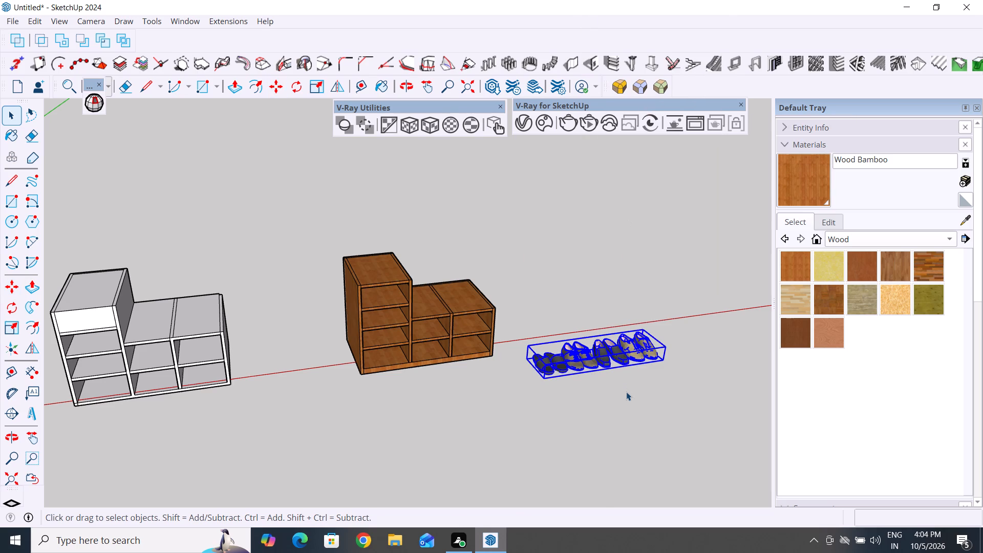
pyautogui.click(626, 392)
# Explode the remaining nested levels of the shoe set so that the four pairs become separate objects.
pyautogui.click(553, 363)
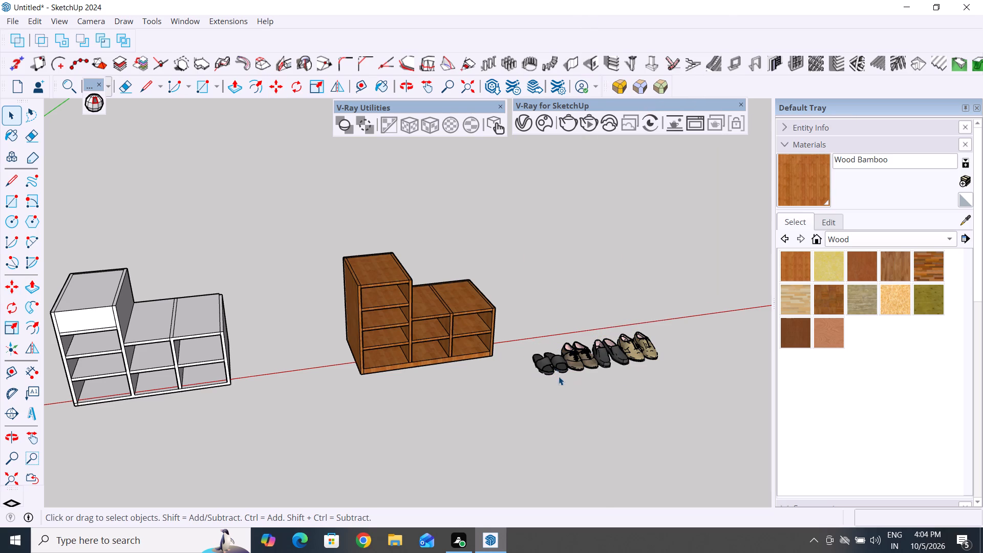
pyautogui.scroll(6, 559, 366)
pyautogui.scroll(-3, 734, 321)
pyautogui.scroll(3, 598, 356)
pyautogui.click(609, 352)
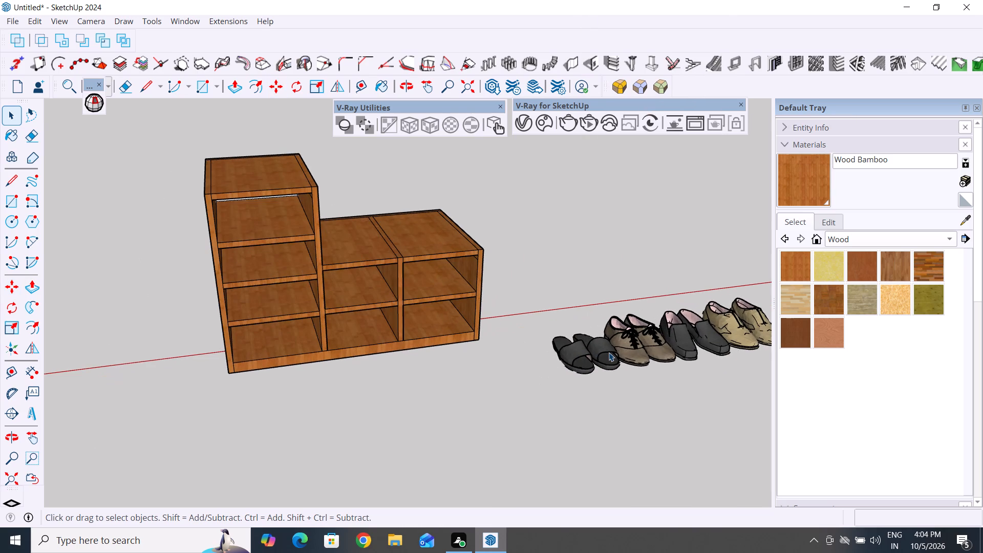
pyautogui.rightClick(609, 352)
pyautogui.click(666, 101)
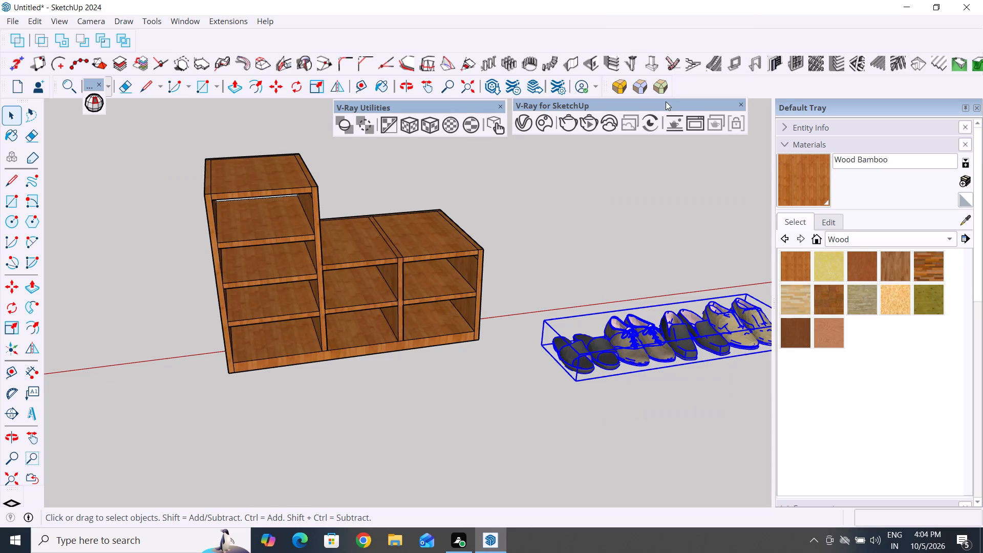
pyautogui.scroll(-1, 606, 367)
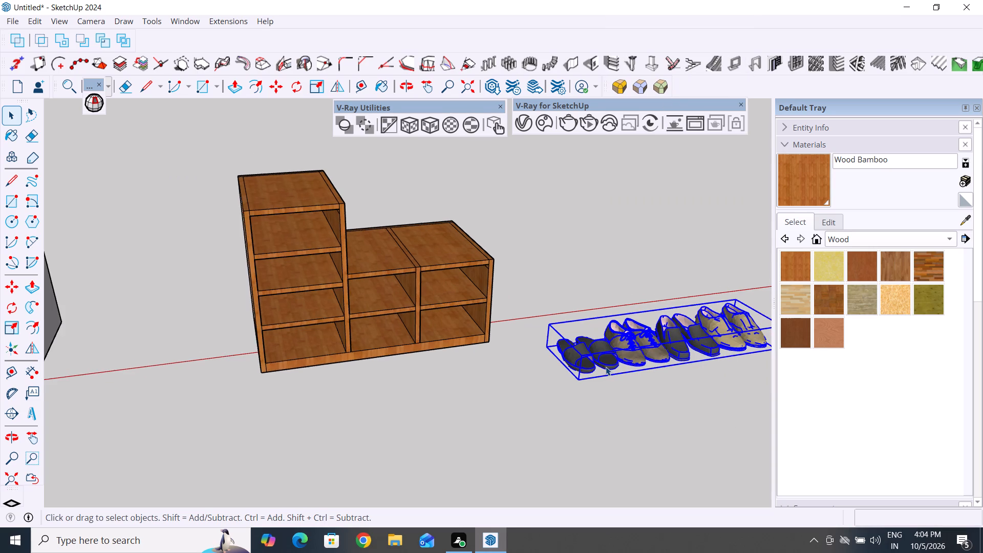
pyautogui.scroll(-2, 606, 367)
pyautogui.click(628, 418)
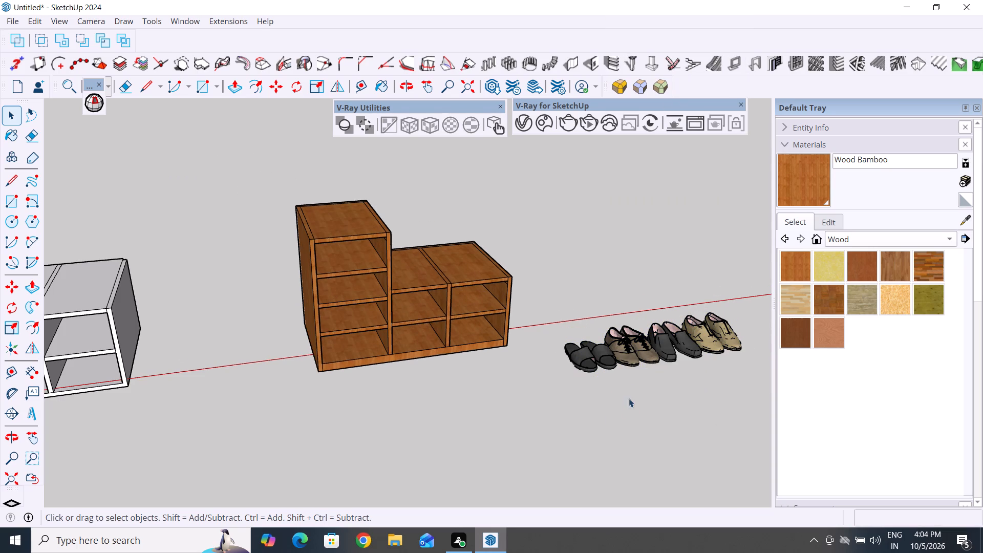
pyautogui.click(619, 358)
pyautogui.rightClick(619, 358)
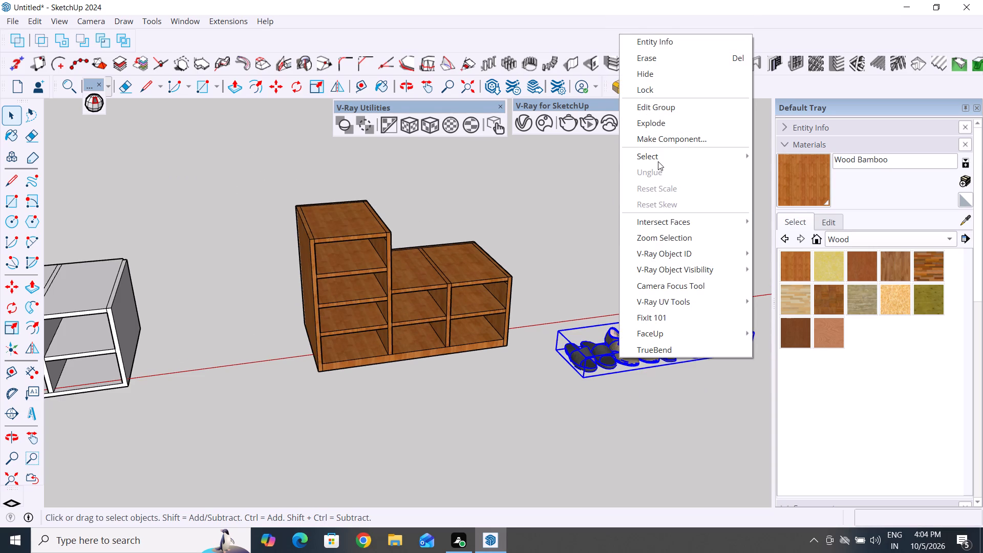
pyautogui.click(668, 127)
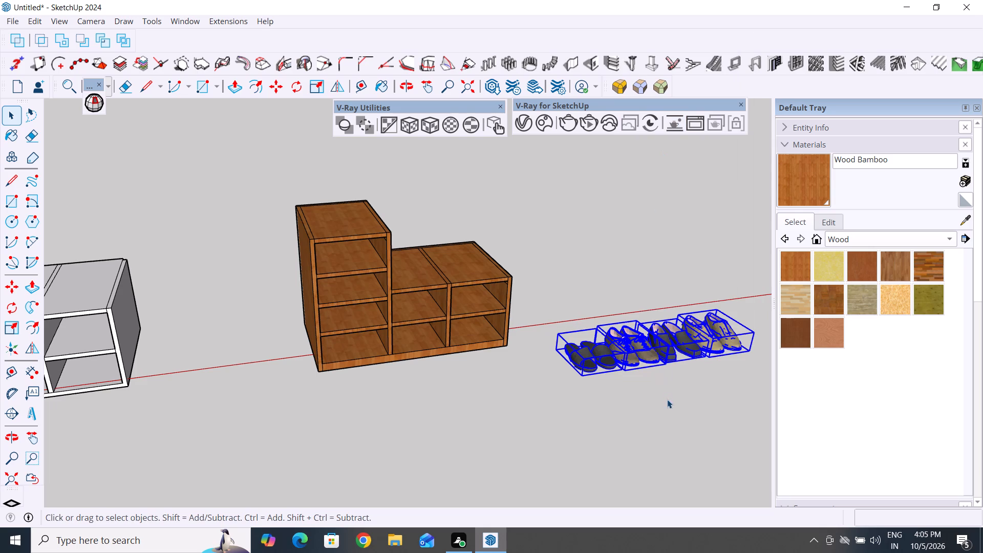
pyautogui.click(667, 400)
# Move the pair of black slippers out of the shoe row to just in front of the wood cabinet.
pyautogui.click(606, 360)
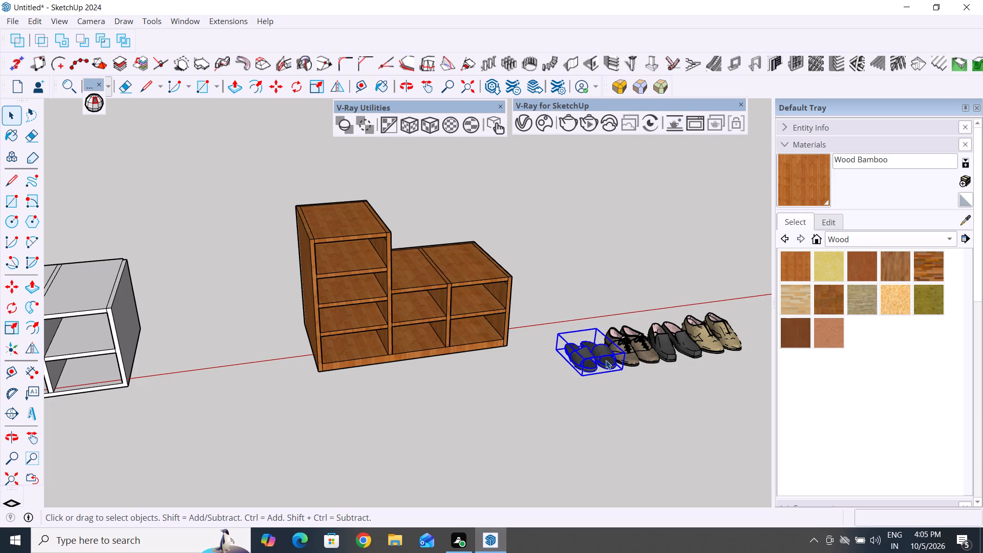
pyautogui.press('m')
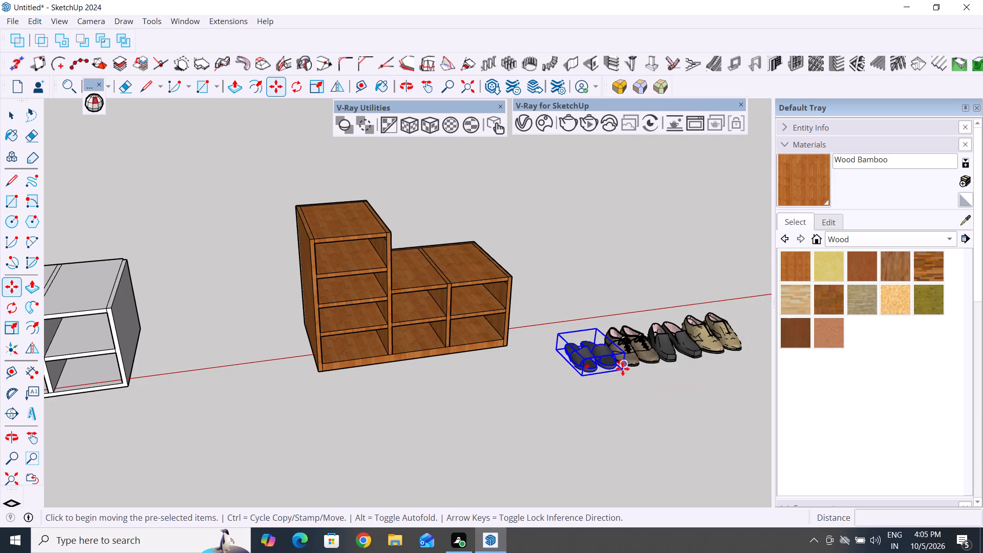
pyautogui.click(622, 369)
pyautogui.scroll(7, 353, 352)
pyautogui.scroll(-2, 366, 372)
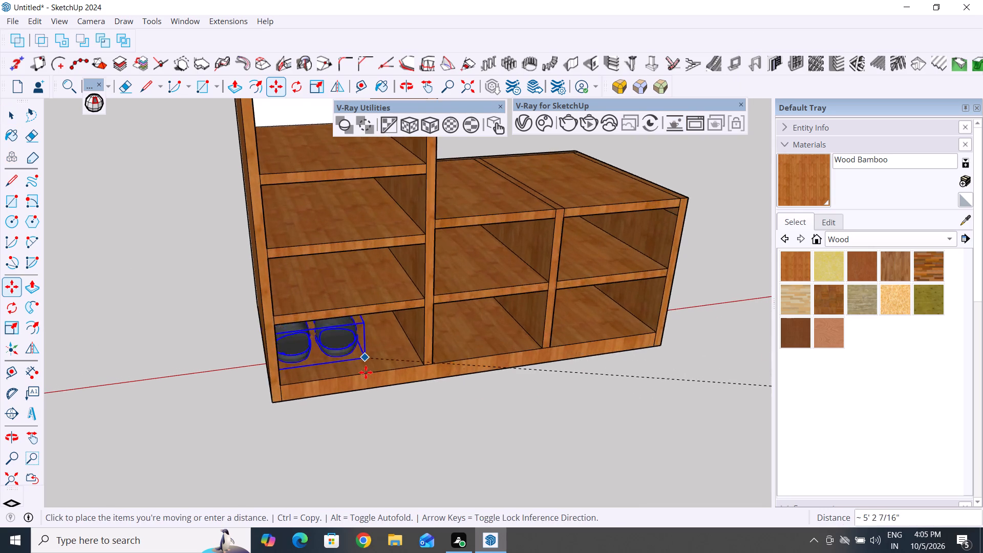
pyautogui.scroll(-2, 366, 372)
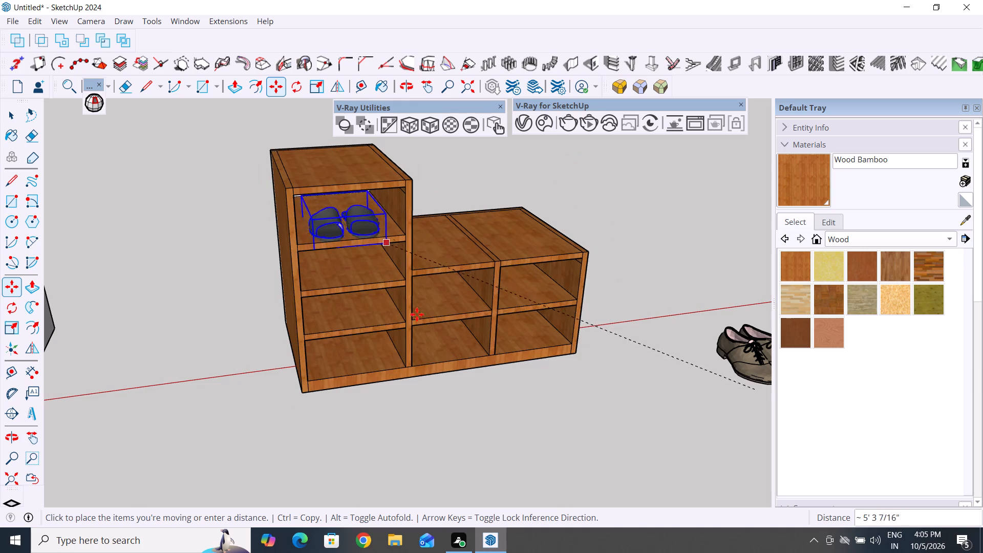
pyautogui.click(501, 444)
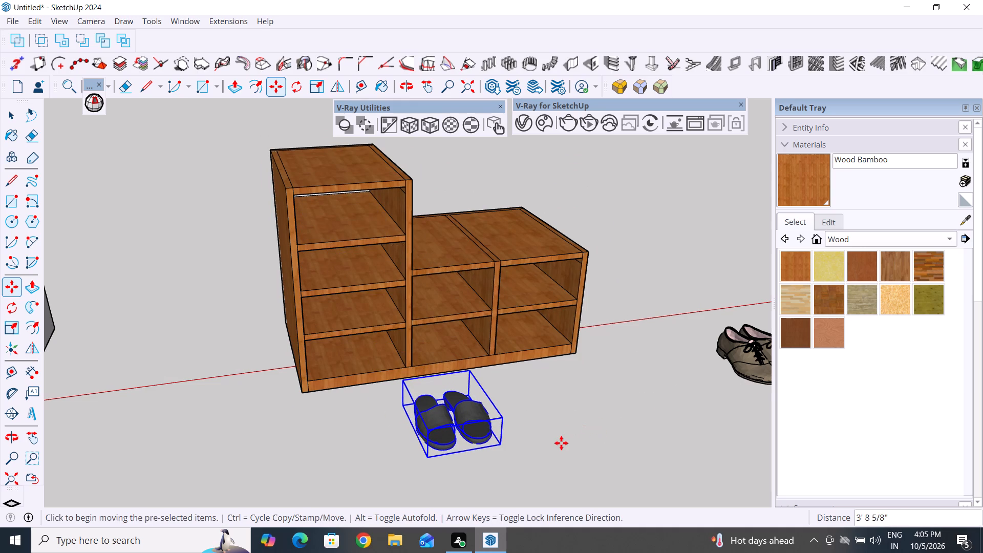
# Scale the black slippers down uniformly to about 0.71.
pyautogui.press('s')
pyautogui.moveTo(499, 444); pyautogui.dragTo(472, 422)
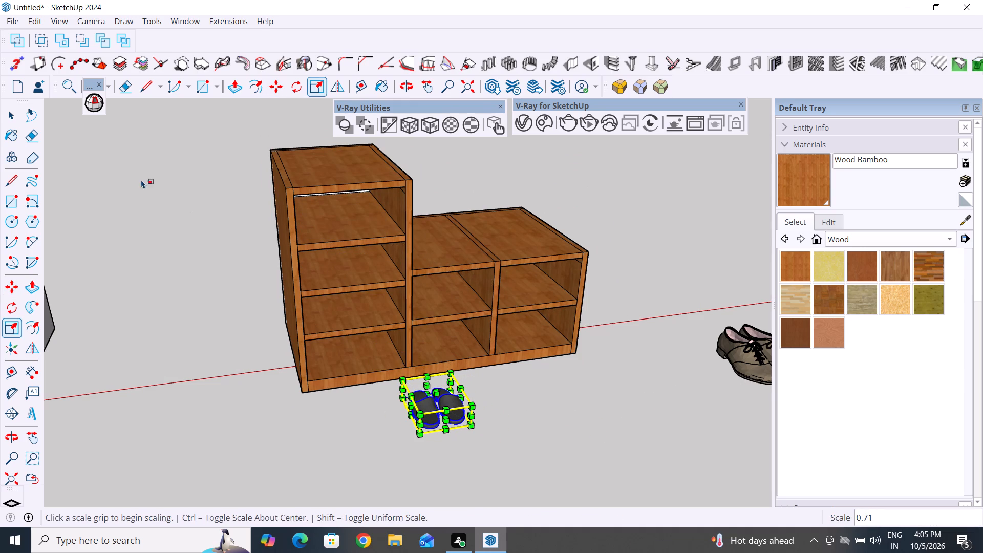
pyautogui.click(16, 113)
pyautogui.click(168, 256)
# Move the black slippers into the bottom compartment of the wood cabinet's tall section, near its front edge.
pyautogui.click(426, 413)
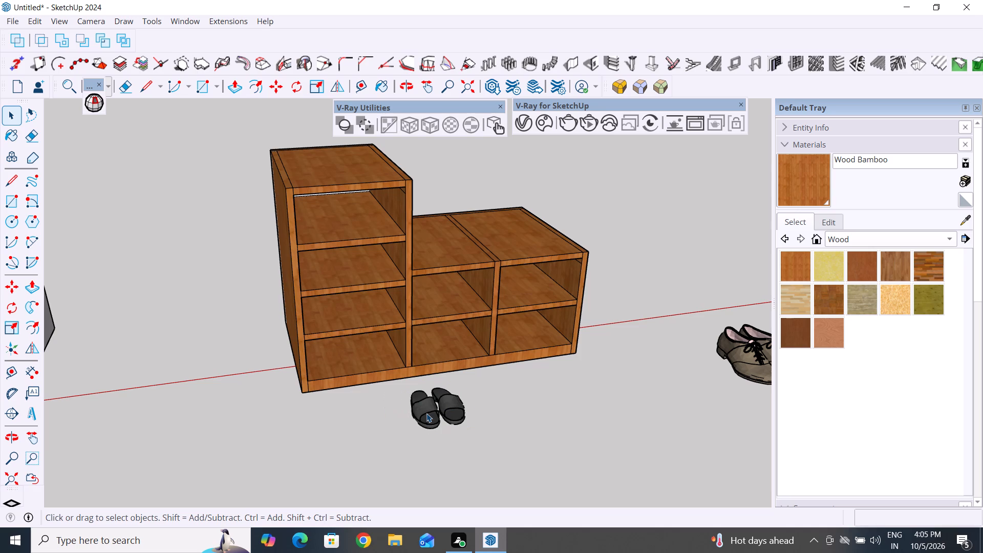
pyautogui.press('m')
pyautogui.click(424, 436)
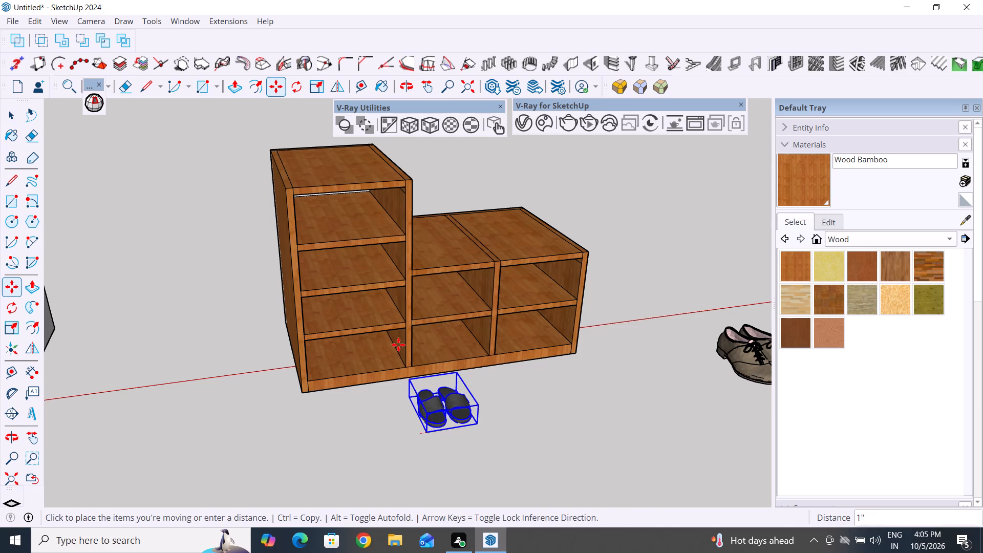
pyautogui.click(347, 239)
pyautogui.scroll(3, 333, 215)
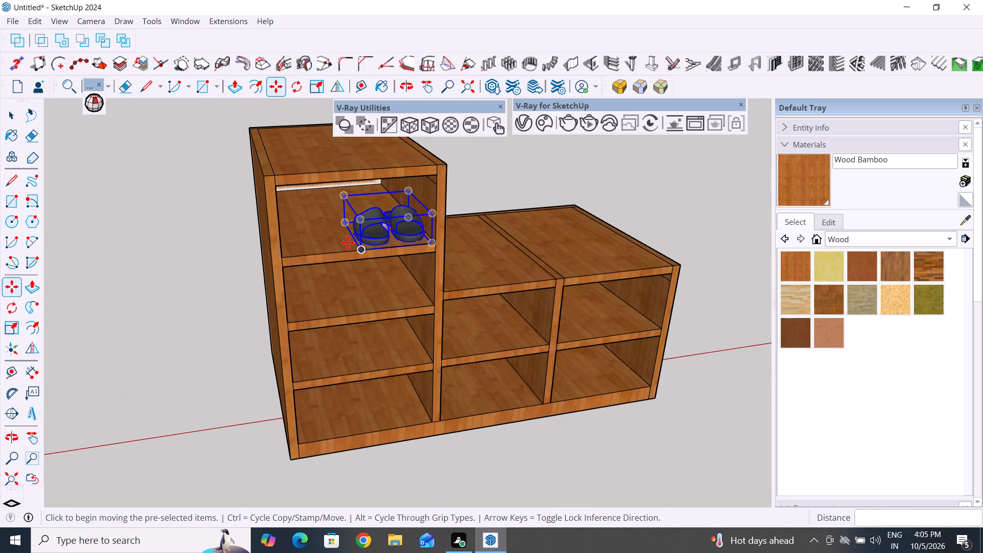
pyautogui.click(357, 253)
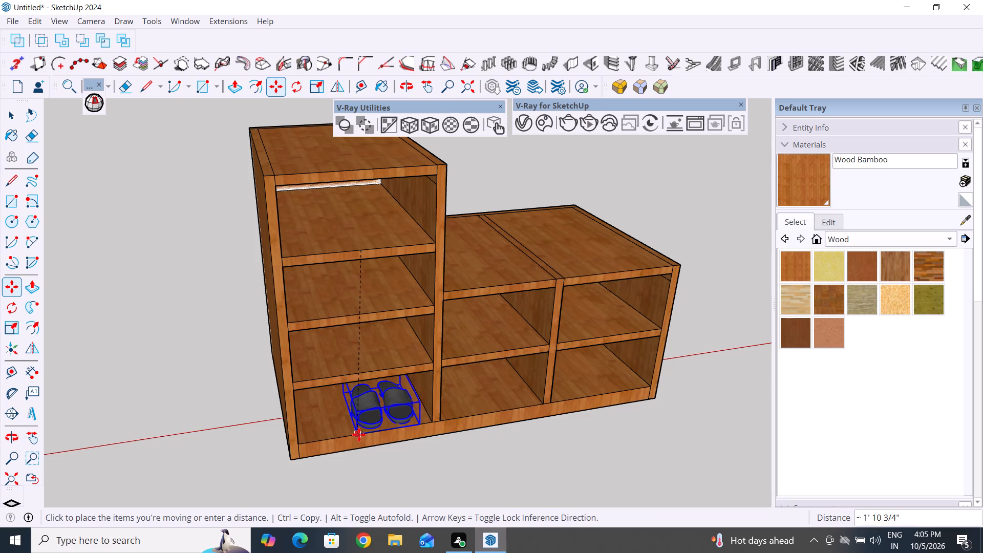
pyautogui.click(359, 435)
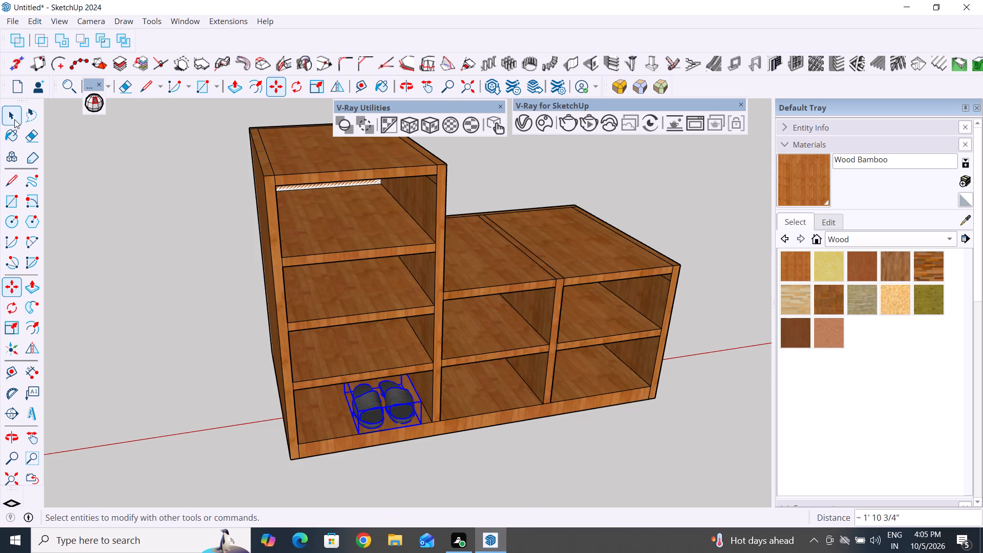
pyautogui.click(17, 130)
pyautogui.click(122, 341)
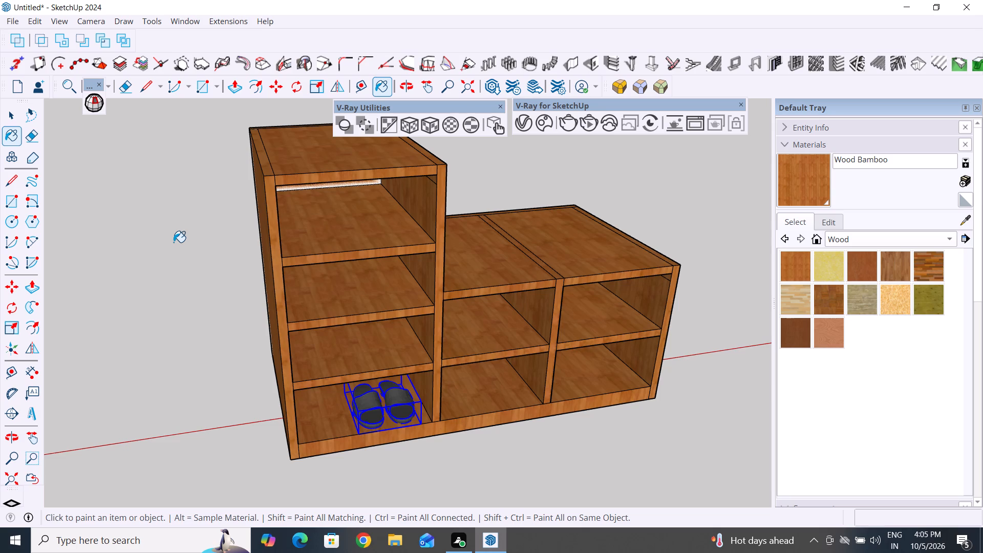
# Move the black slippers out of the tall section's bottom compartment onto the floor in front of the wood cabinet.
pyautogui.click(14, 123)
pyautogui.click(92, 249)
pyautogui.scroll(-3, 308, 422)
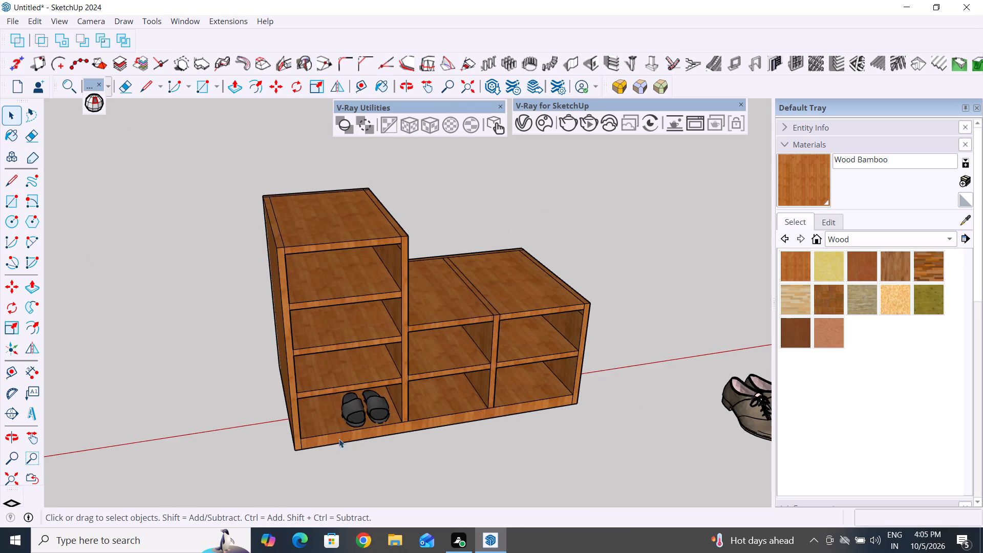
pyautogui.scroll(-2, 311, 382)
pyautogui.scroll(-2, 367, 397)
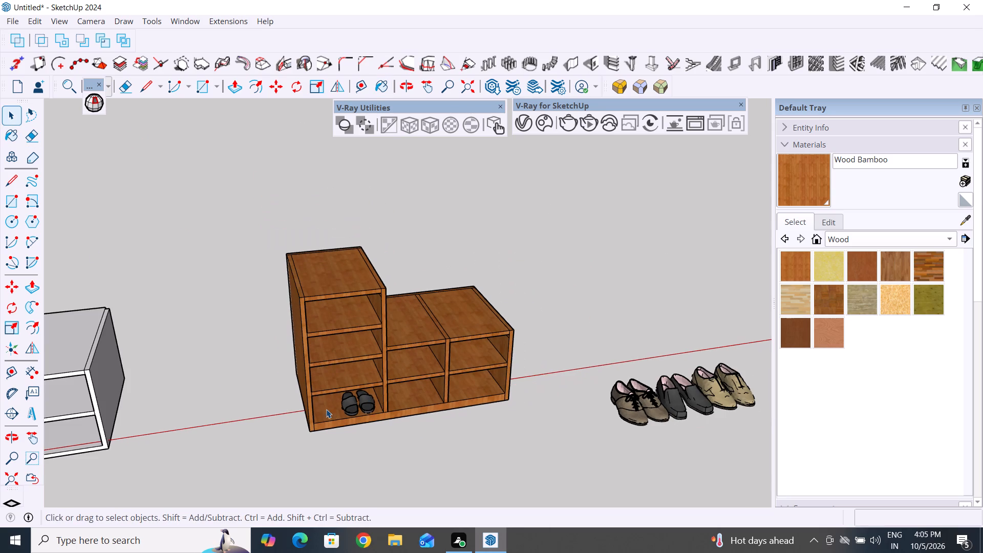
pyautogui.click(347, 413)
pyautogui.press('m')
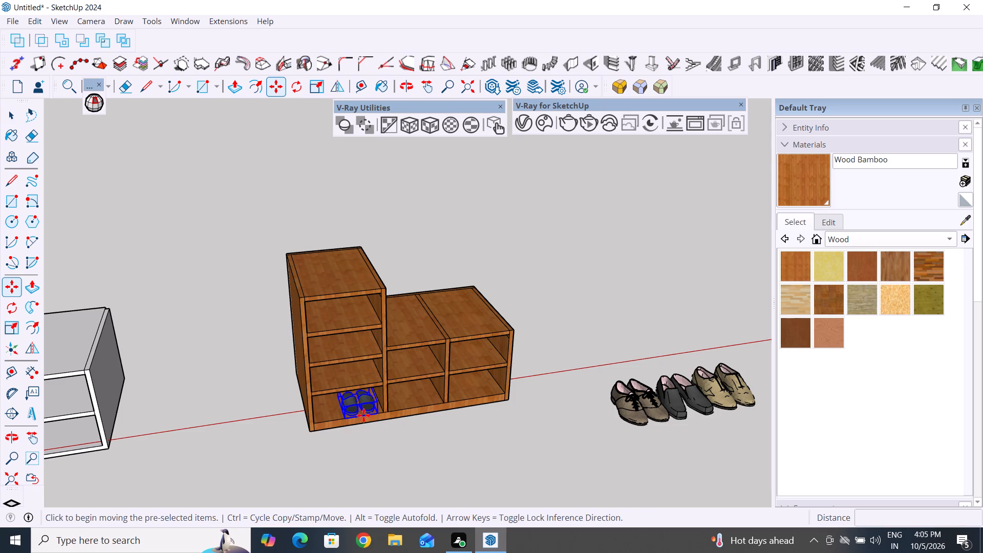
pyautogui.click(364, 417)
pyautogui.click(451, 481)
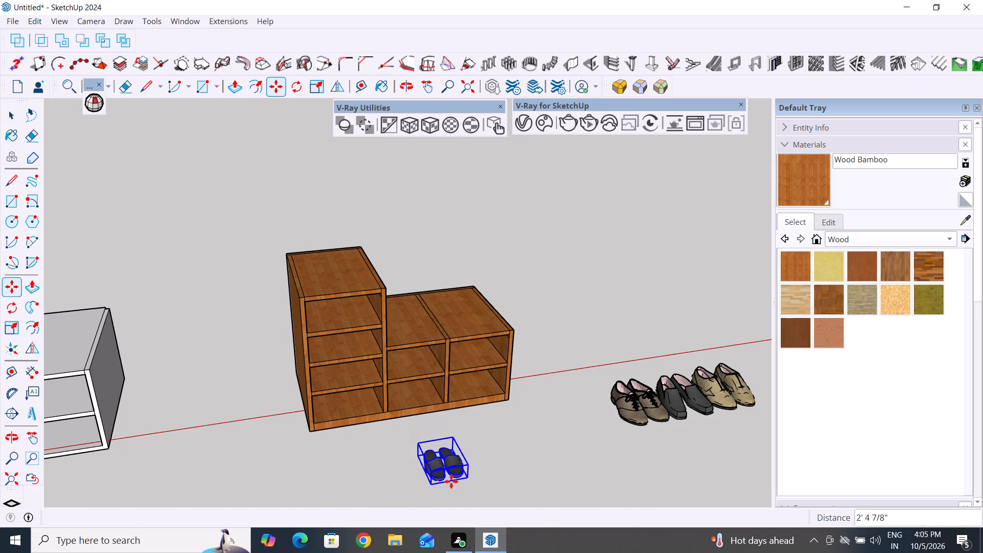
# Rotate the black slippers 180 degrees on the floor plane so that they face the opposite way.
pyautogui.click(9, 307)
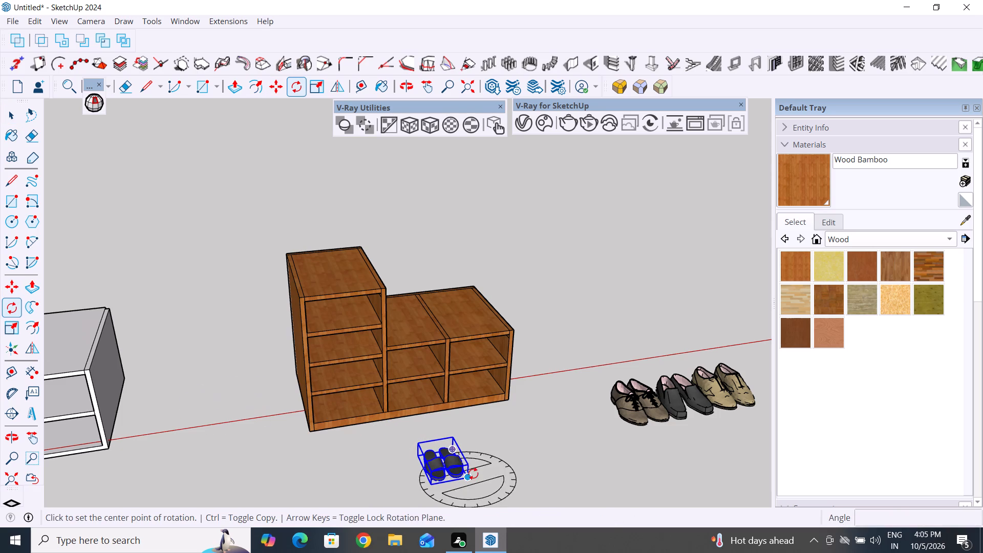
pyautogui.scroll(-4, 451, 393)
pyautogui.scroll(2, 436, 477)
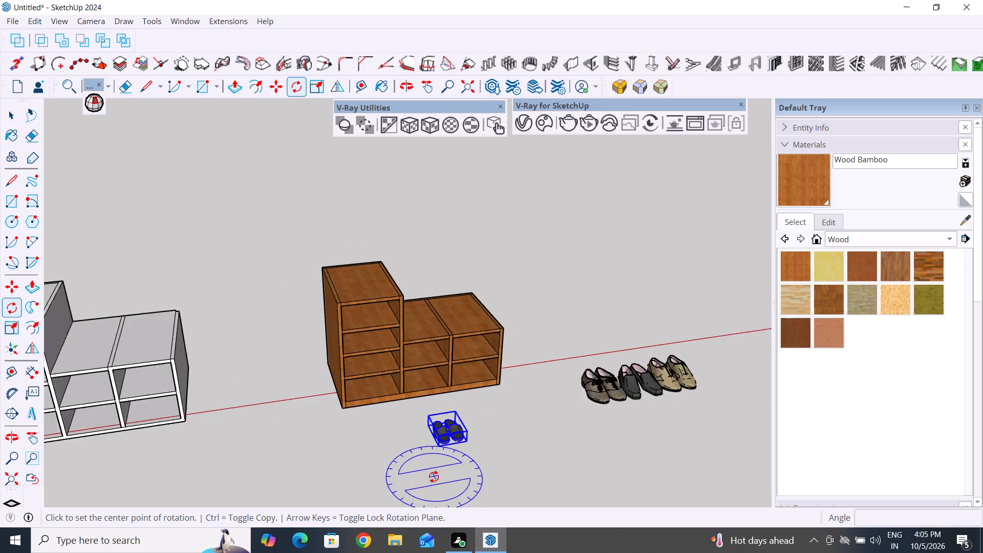
pyautogui.scroll(5, 434, 477)
pyautogui.click(462, 435)
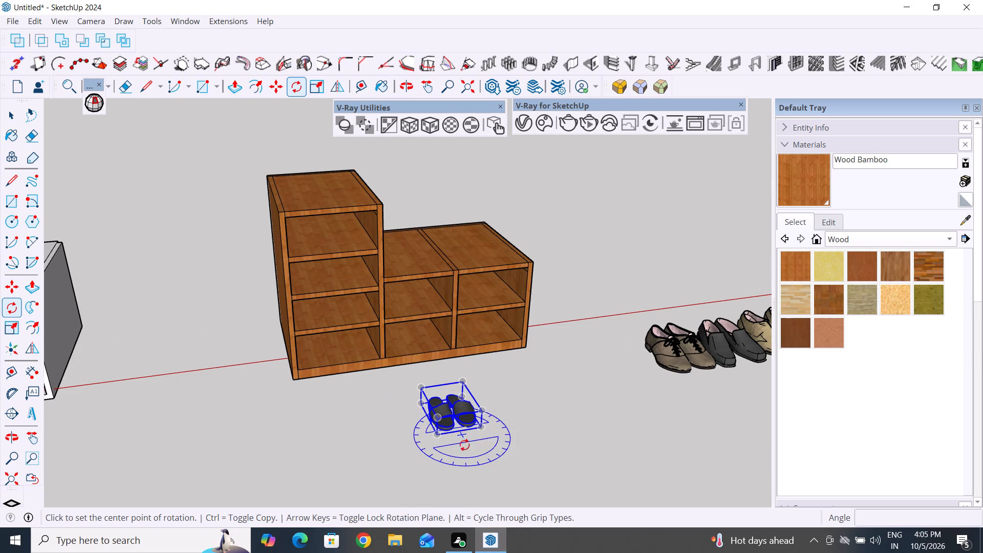
pyautogui.click(489, 481)
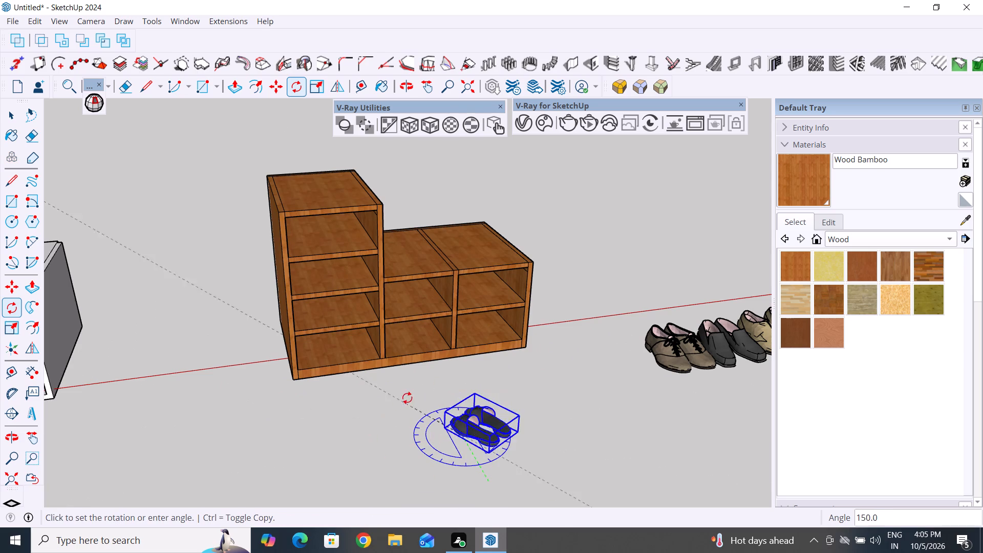
pyautogui.click(435, 393)
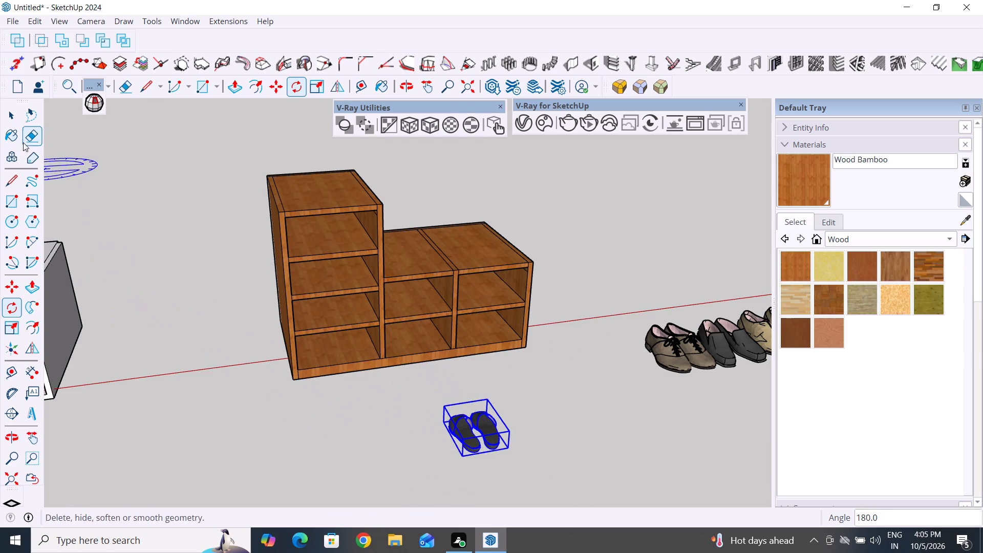
pyautogui.click(15, 117)
pyautogui.click(108, 201)
# Move the rotated black slippers back into the bottom compartment of the wood cabinet's tall section, near its front edge.
pyautogui.click(477, 446)
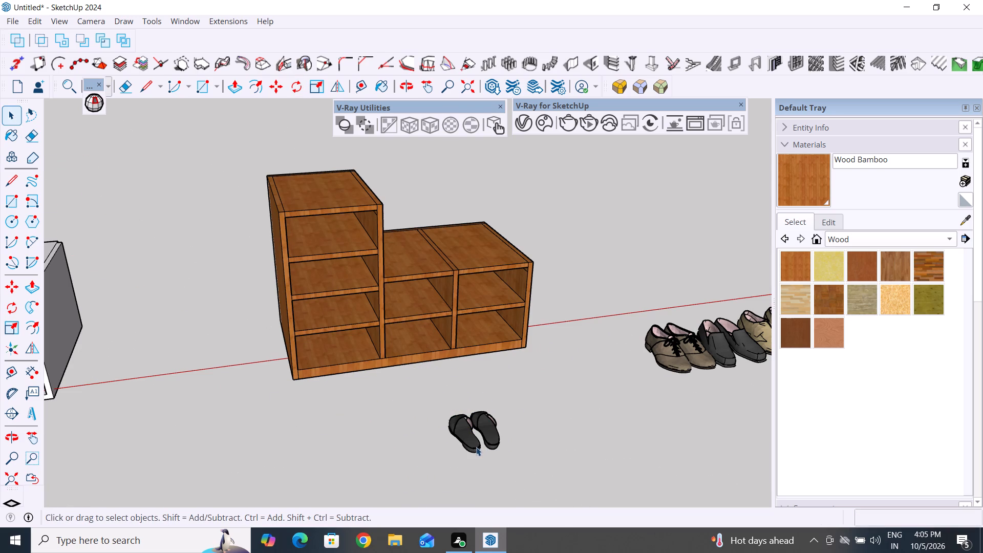
pyautogui.click(471, 447)
pyautogui.press('m')
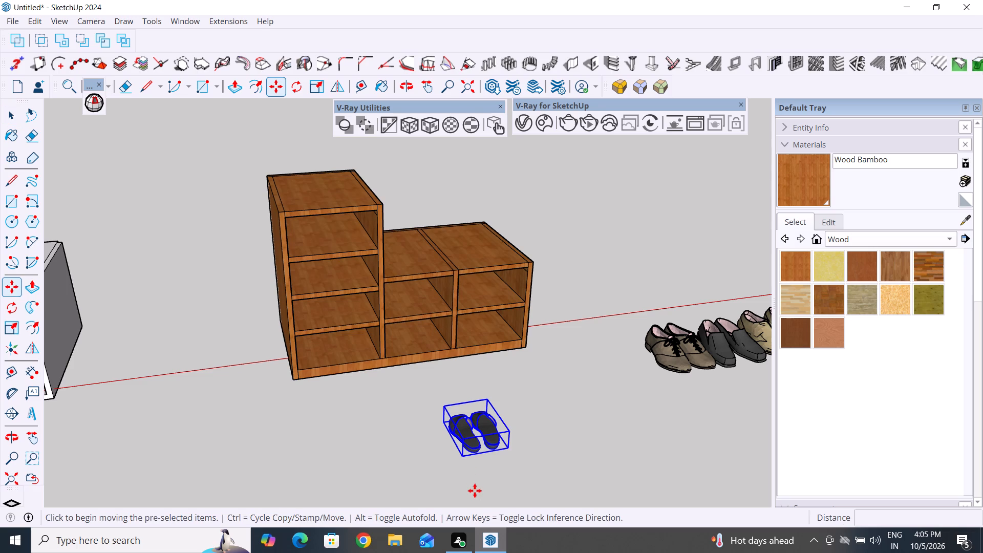
pyautogui.click(465, 461)
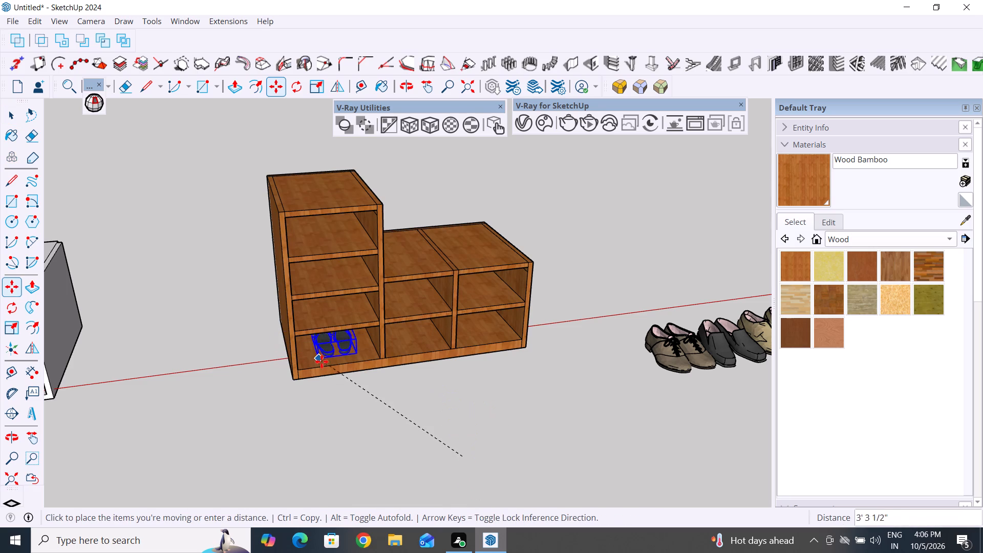
pyautogui.click(334, 362)
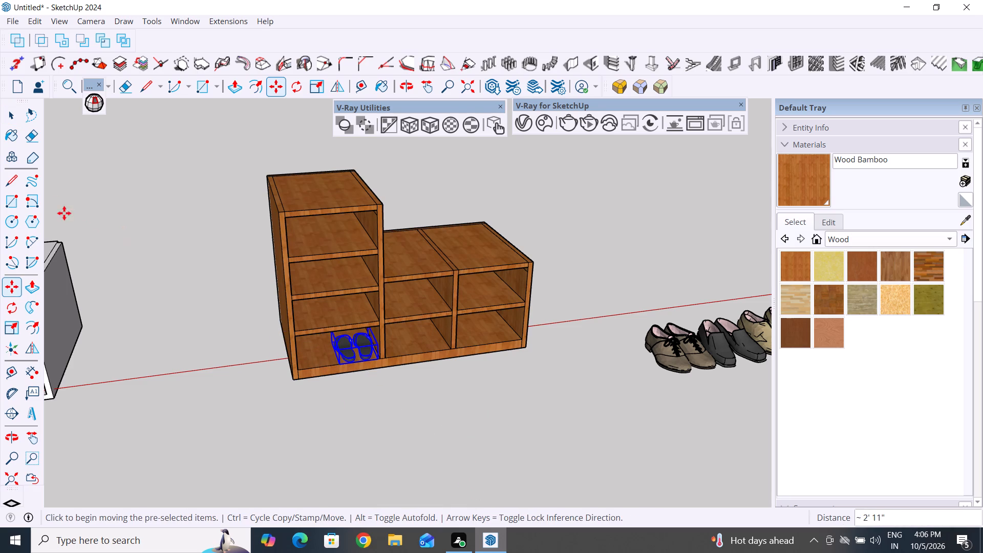
pyautogui.click(19, 109)
pyautogui.click(131, 273)
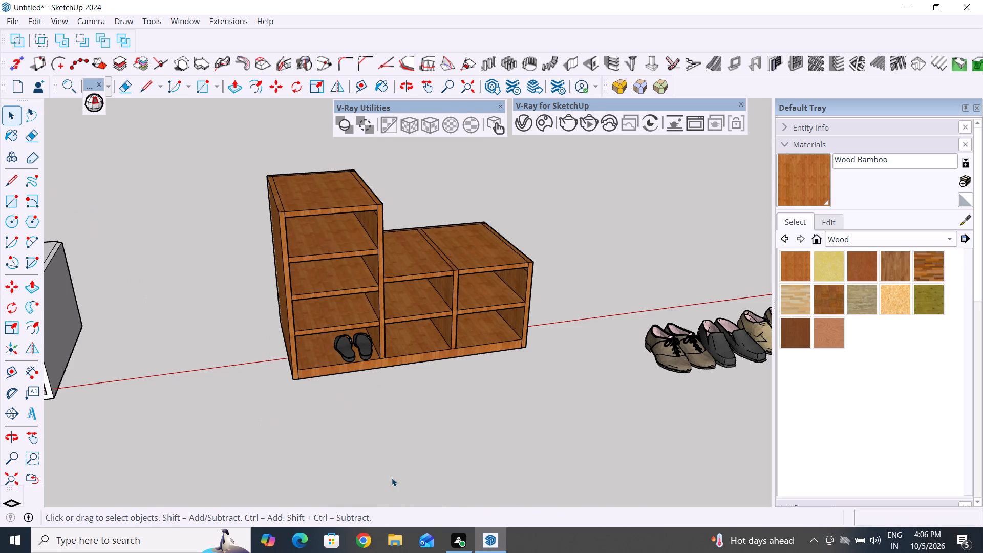
# Examine from the front, above and the side how the black slippers sit on the bottom shelf.
pyautogui.scroll(-2, 356, 441)
pyautogui.moveTo(358, 438); pyautogui.dragTo(372, 345, button='middle')
pyautogui.scroll(4, 350, 359)
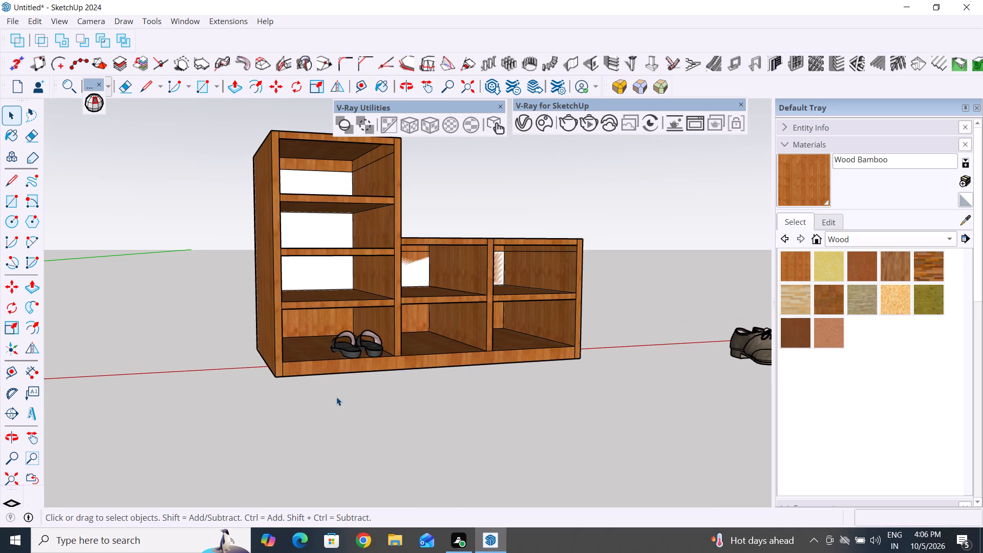
pyautogui.scroll(3, 357, 356)
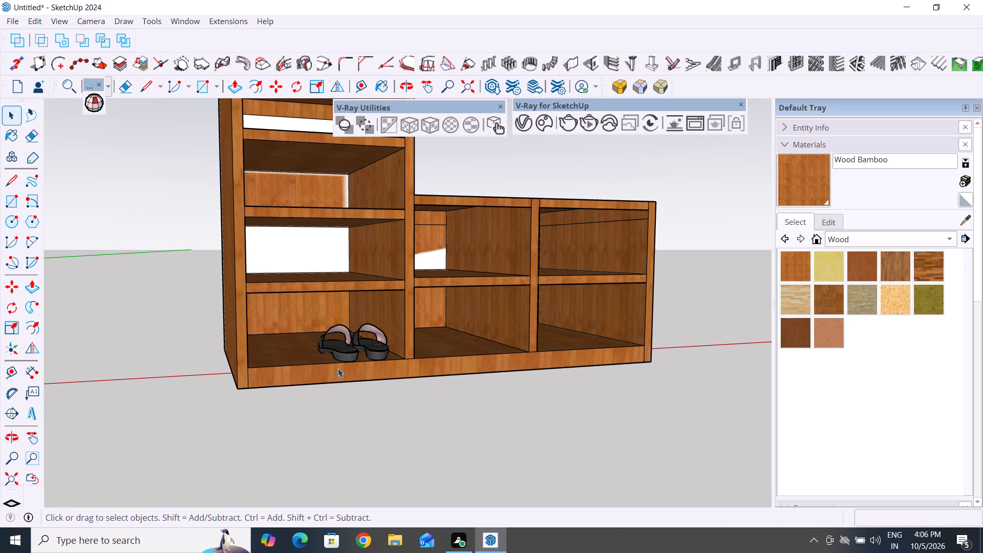
pyautogui.moveTo(340, 407); pyautogui.dragTo(309, 546, button='middle')
pyautogui.scroll(8, 345, 453)
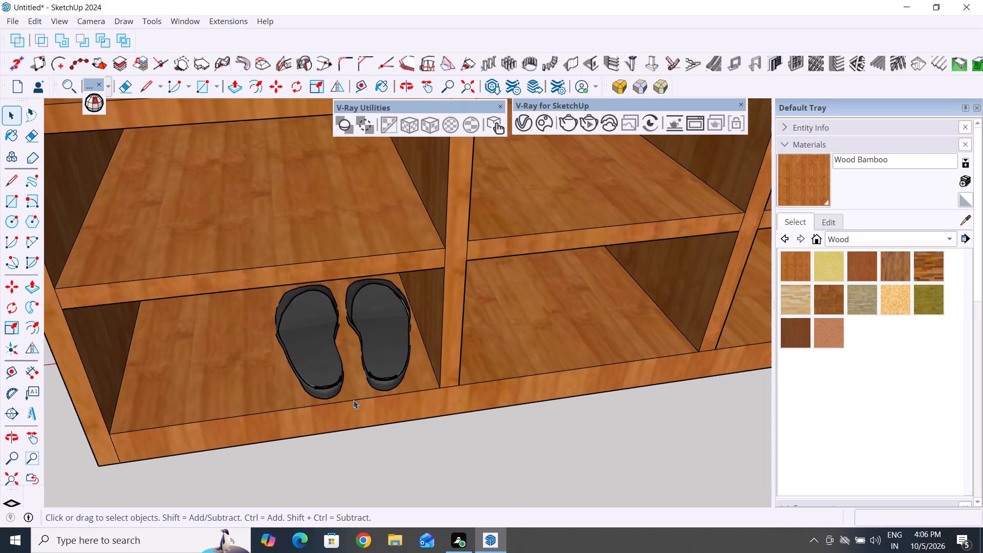
pyautogui.scroll(3, 353, 392)
pyautogui.click(308, 386)
pyautogui.moveTo(317, 417); pyautogui.dragTo(531, 370, button='middle')
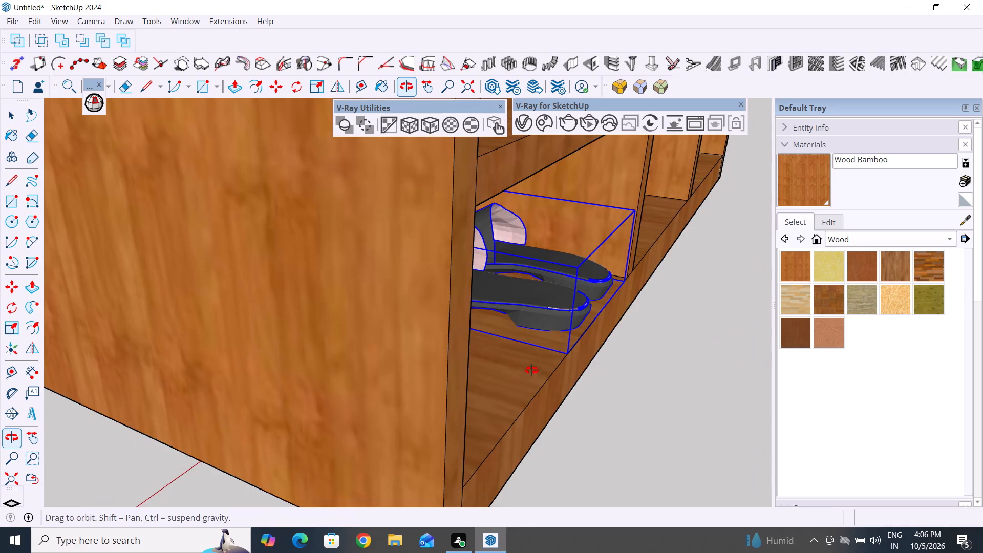
pyautogui.moveTo(531, 370); pyautogui.dragTo(271, 360, button='middle')
pyautogui.scroll(-18, 366, 346)
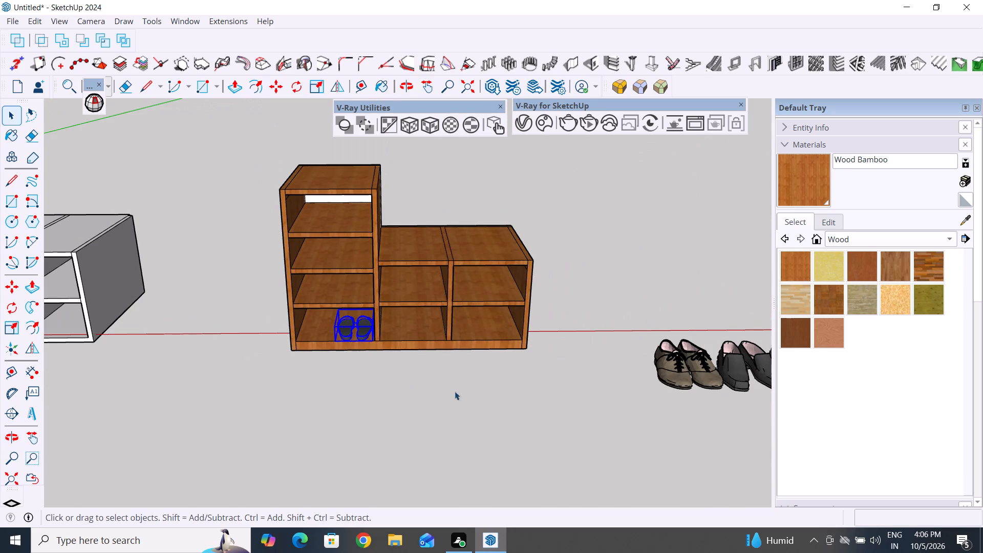
# Rotate the grey-brown lace-up shoes nearest the wood cabinet 180 degrees on the floor plane.
pyautogui.click(672, 384)
pyautogui.scroll(-5, 525, 374)
pyautogui.moveTo(613, 415); pyautogui.dragTo(533, 427, button='middle')
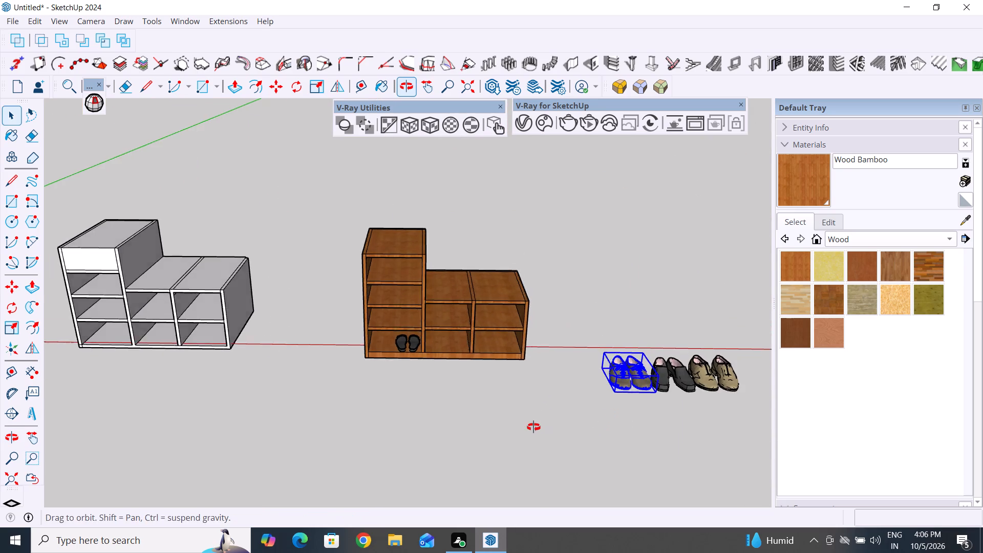
pyautogui.moveTo(533, 427); pyautogui.dragTo(533, 427, button='middle')
pyautogui.moveTo(559, 444); pyautogui.dragTo(644, 418, button='middle')
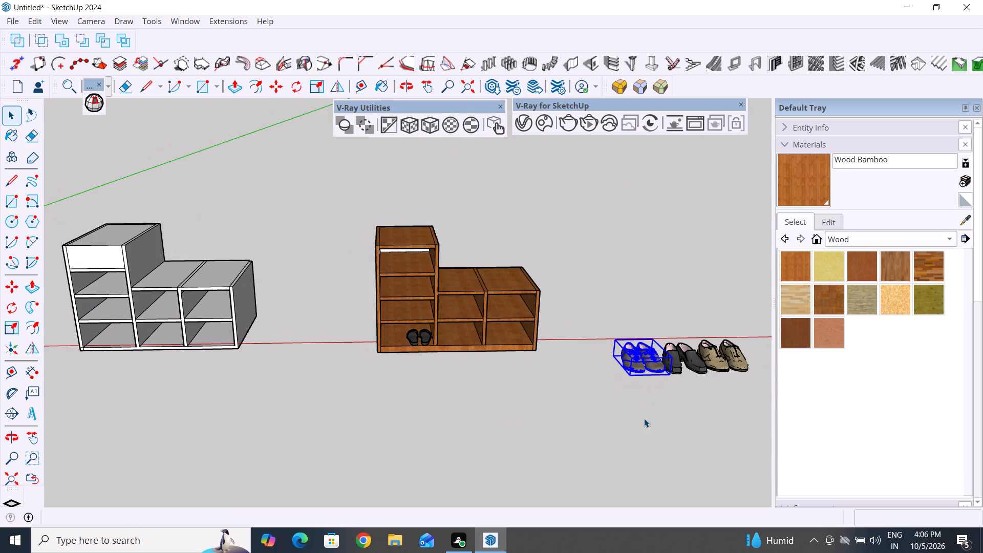
pyautogui.click(8, 314)
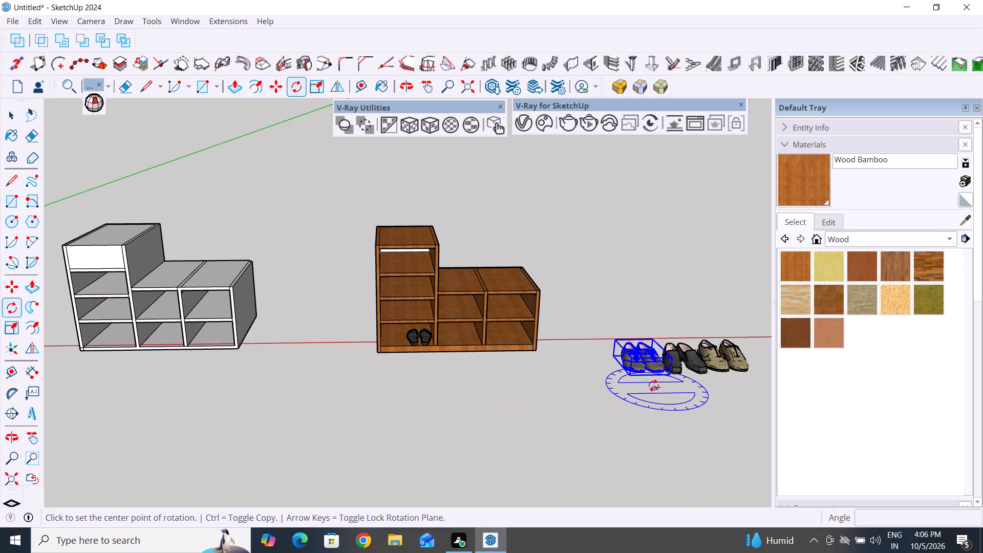
pyautogui.click(651, 379)
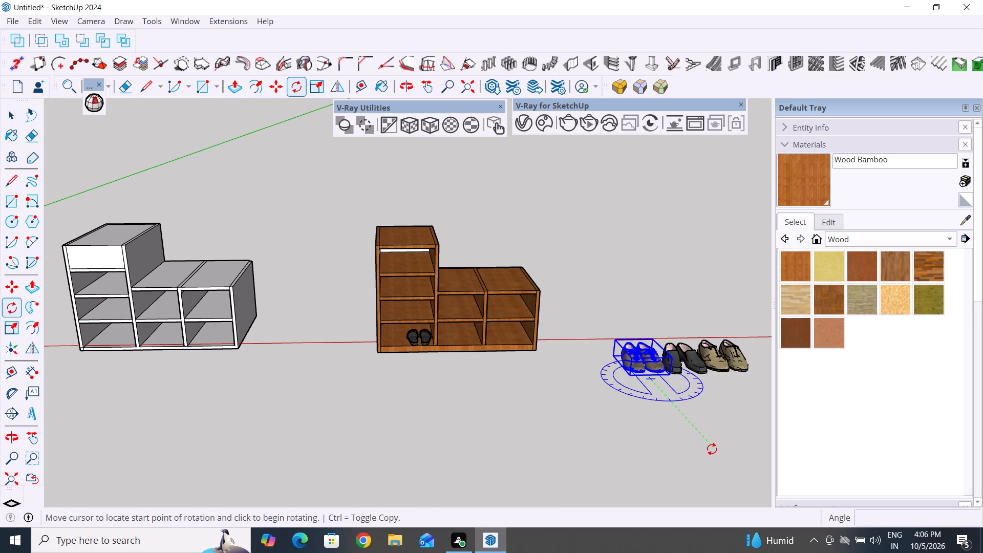
pyautogui.scroll(2, 704, 428)
pyautogui.moveTo(698, 438); pyautogui.dragTo(589, 514, button='middle')
pyautogui.scroll(-4, 626, 271)
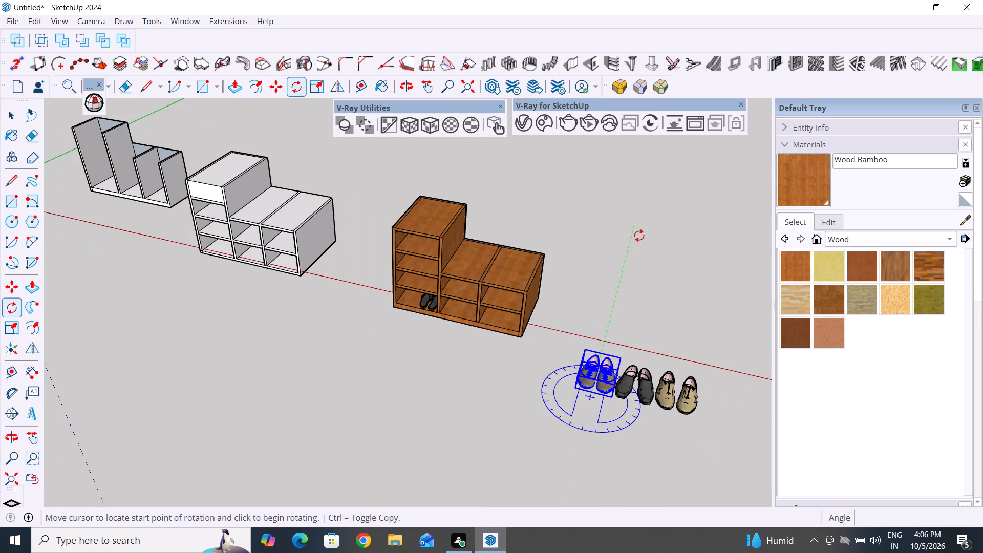
pyautogui.click(570, 482)
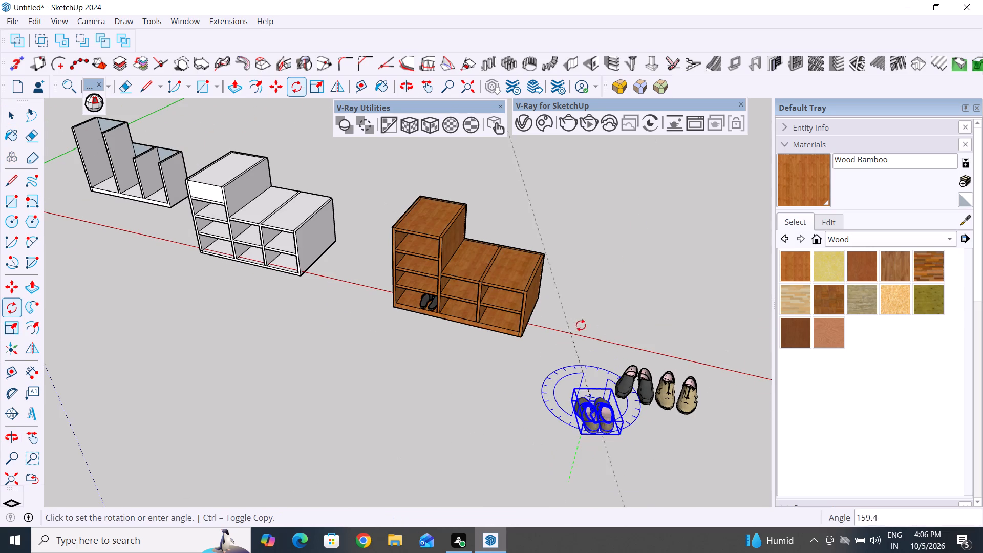
pyautogui.click(600, 341)
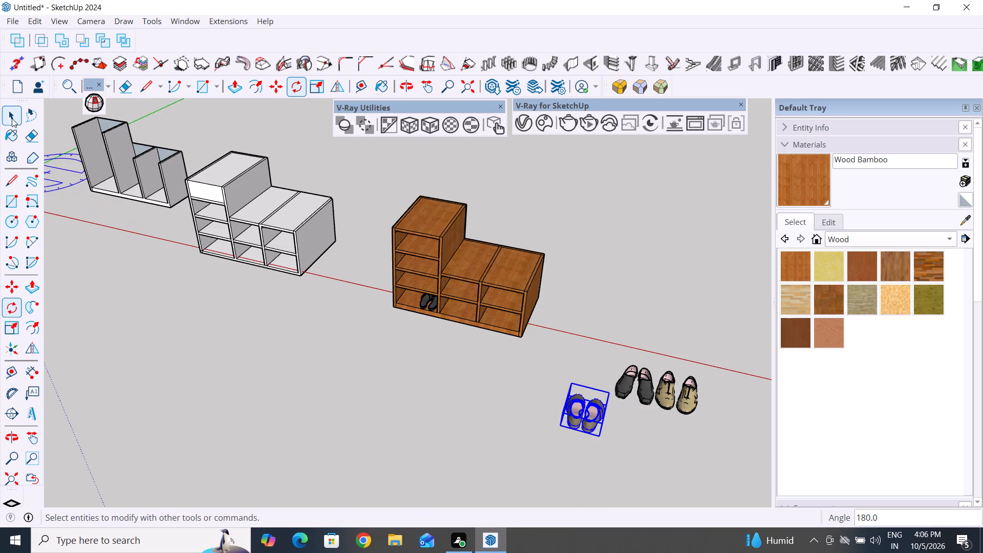
pyautogui.click(12, 118)
pyautogui.click(311, 444)
# Move the rotated lace-up shoes out of the shoe row to just in front of the wood cabinet's tall section.
pyautogui.click(596, 422)
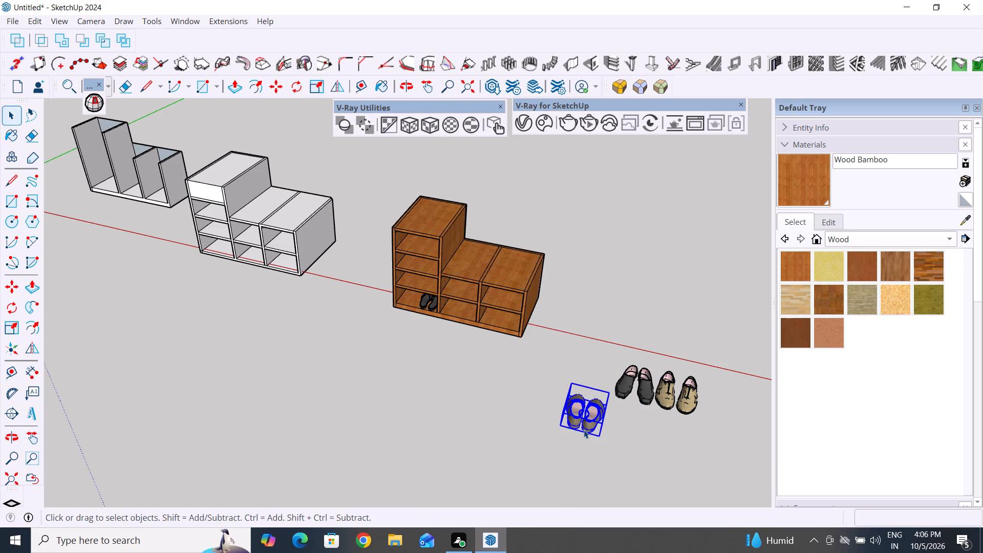
pyautogui.press('m')
pyautogui.click(598, 438)
pyautogui.scroll(-4, 463, 361)
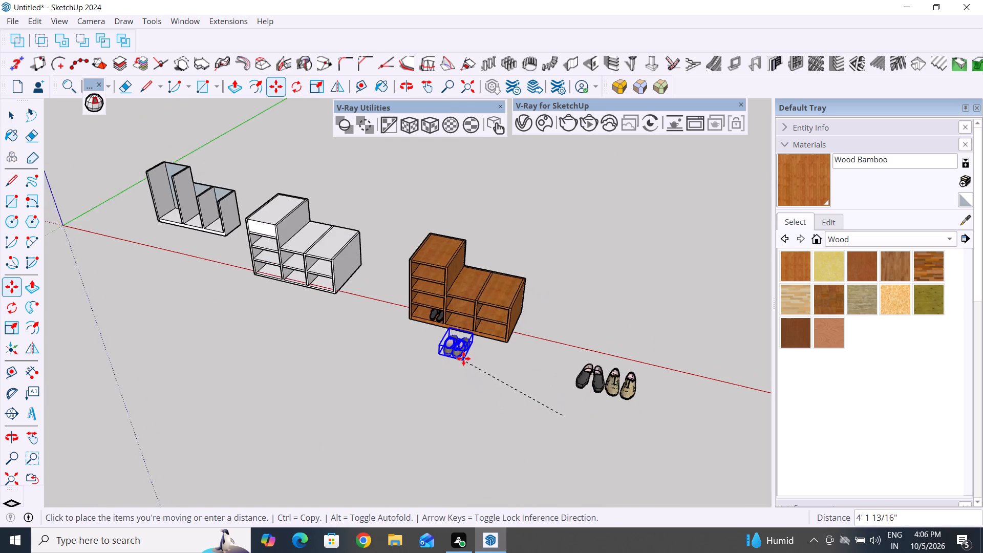
pyautogui.moveTo(475, 364); pyautogui.dragTo(621, 325, button='middle')
pyautogui.scroll(13, 473, 307)
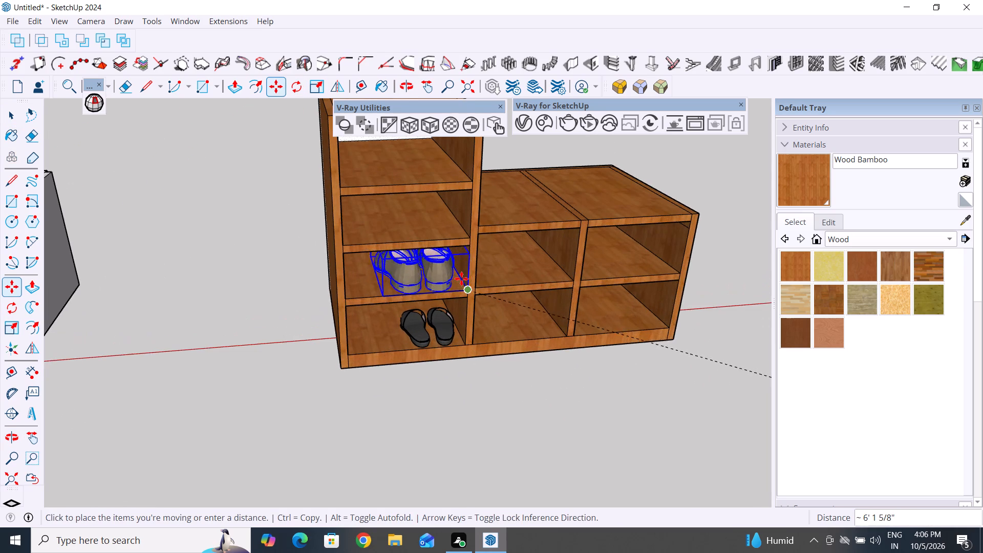
pyautogui.click(533, 448)
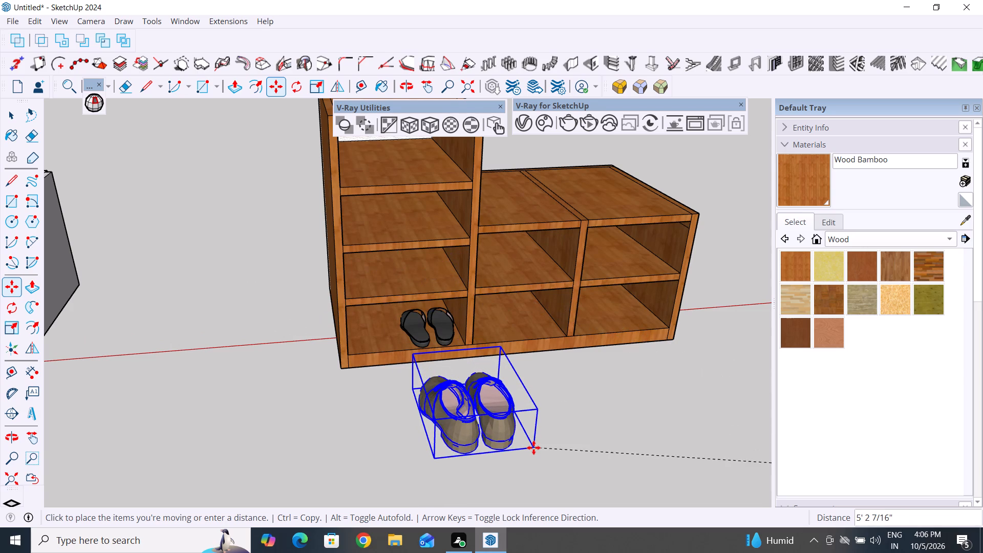
# Scale the lace-up shoes down uniformly about the opposite corner to a size that fits a cabinet compartment.
pyautogui.press('s')
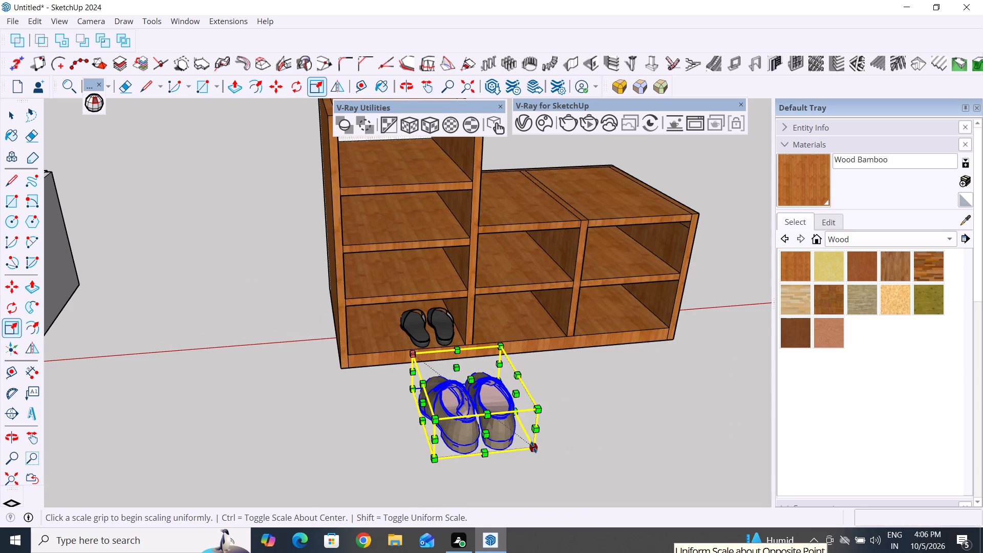
pyautogui.moveTo(533, 447); pyautogui.dragTo(482, 412)
pyautogui.click(7, 122)
pyautogui.click(108, 175)
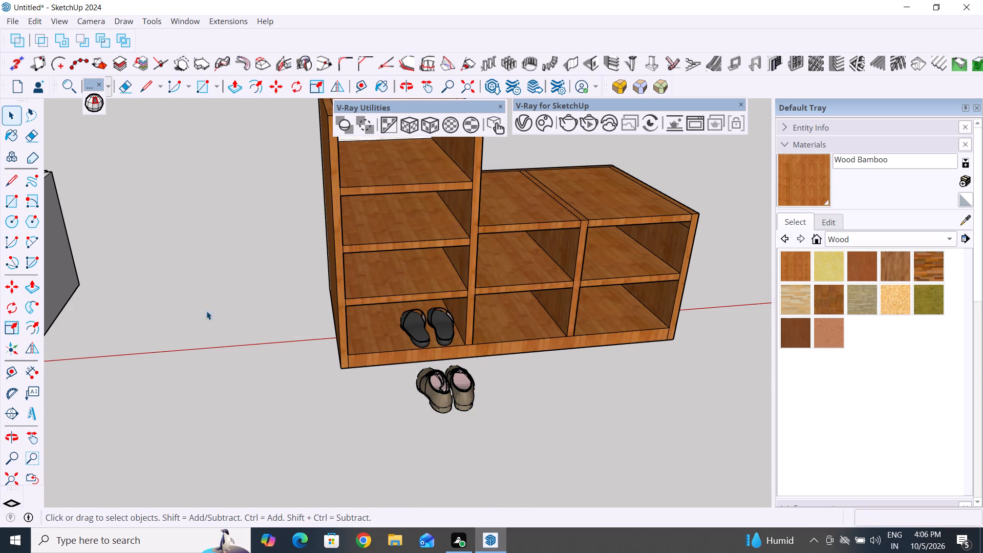
# Move the lace-up shoes into the tall section's second compartment from the bottom, directly above the black slippers.
pyautogui.click(442, 399)
pyautogui.press('m')
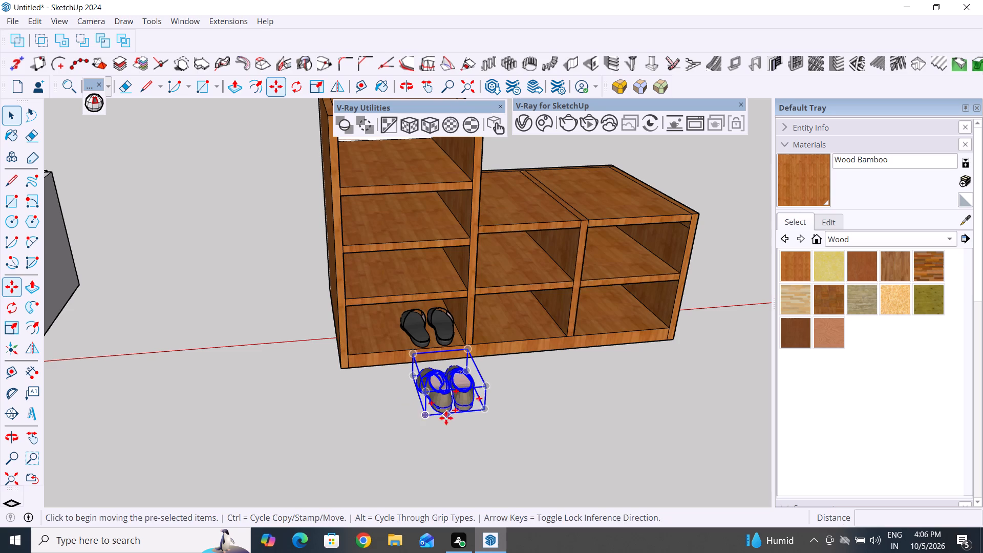
pyautogui.click(421, 413)
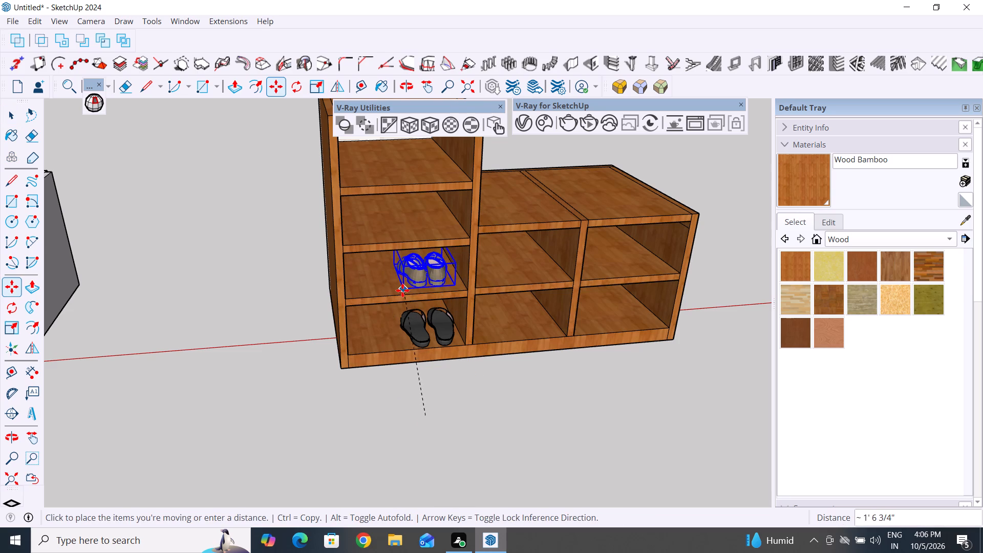
pyautogui.click(401, 291)
pyautogui.scroll(4, 461, 416)
pyautogui.moveTo(490, 367); pyautogui.dragTo(533, 299, button='middle')
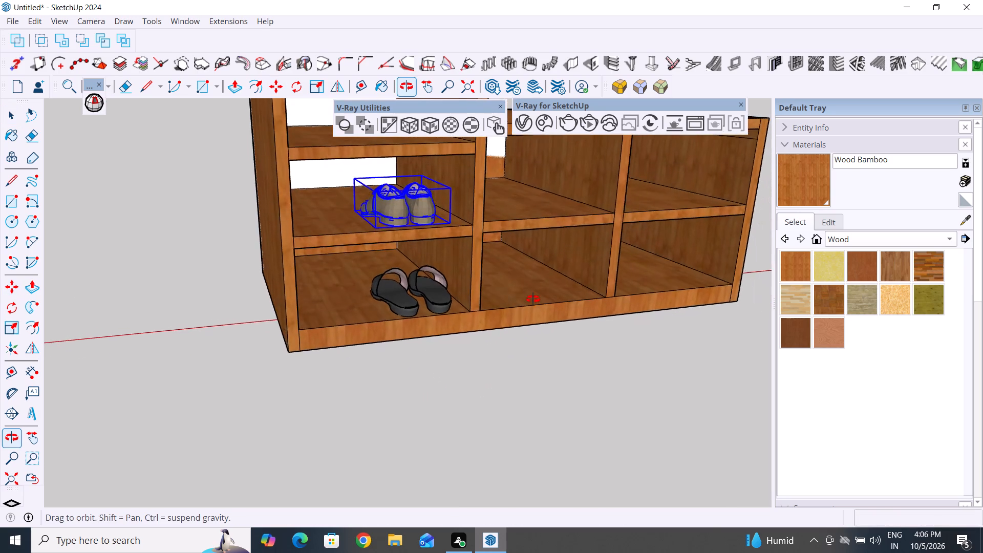
# Shift the grey-brown lace-up shoes about 1 9/16" along the red axis within their compartment, toward the cabinet's lower section.
pyautogui.moveTo(533, 299); pyautogui.dragTo(538, 328, button='middle')
pyautogui.click(13, 116)
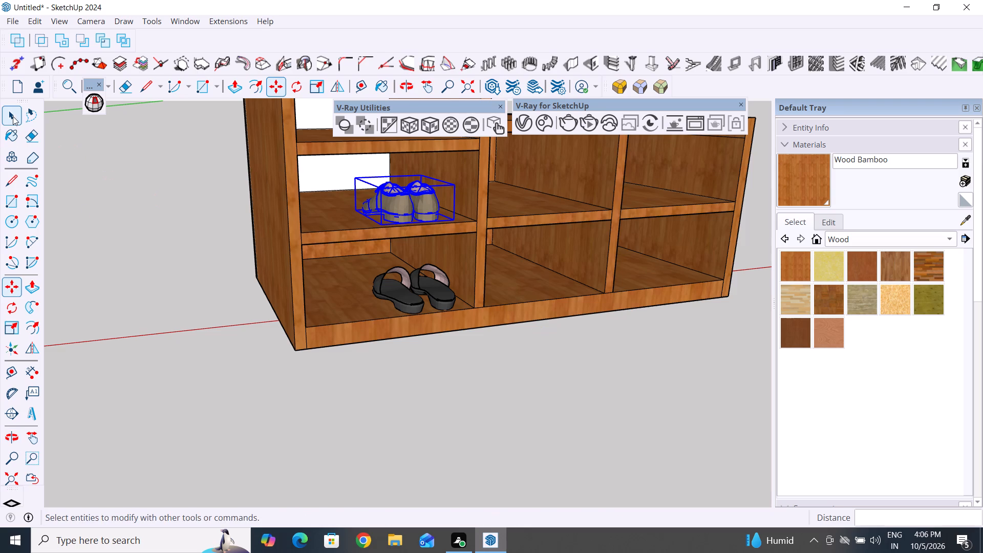
pyautogui.click(163, 279)
pyautogui.scroll(4, 367, 223)
pyautogui.moveTo(457, 235); pyautogui.dragTo(401, 339, button='middle')
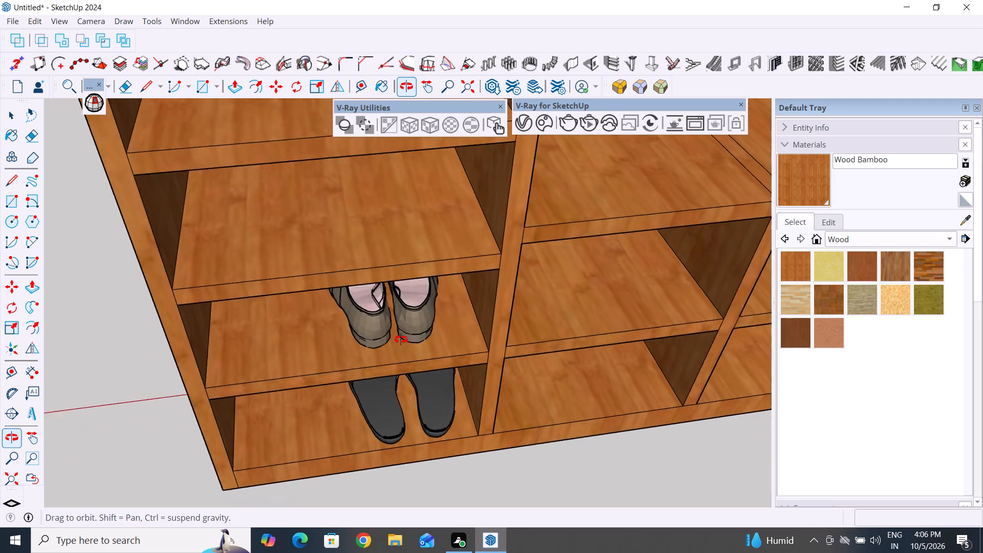
pyautogui.moveTo(401, 339); pyautogui.dragTo(413, 290, button='middle')
pyautogui.scroll(3, 380, 274)
pyautogui.click(378, 273)
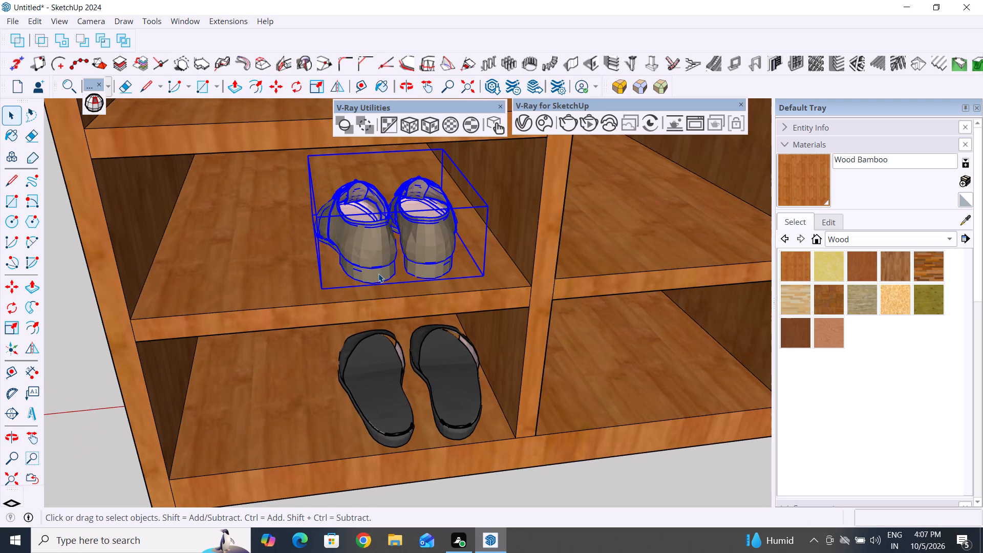
pyautogui.press('m')
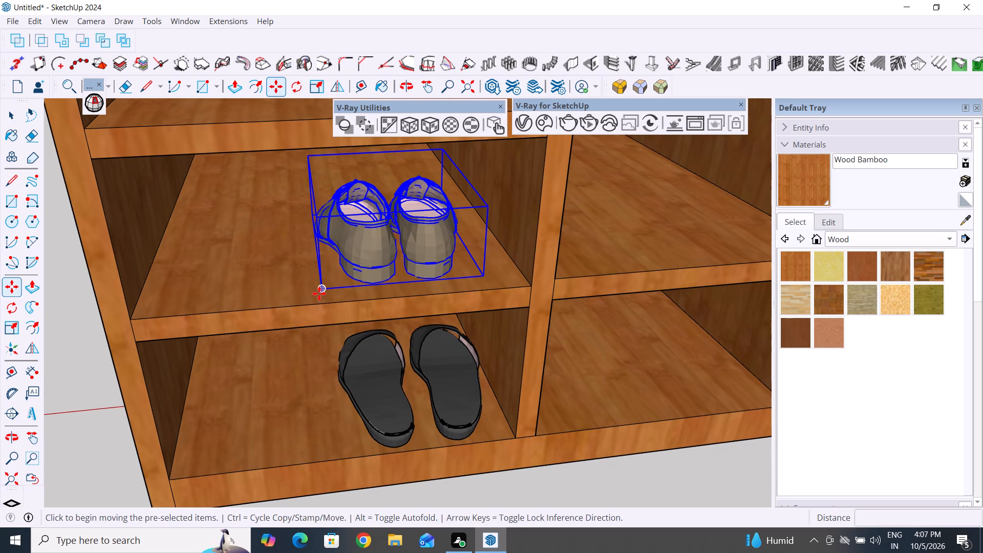
pyautogui.click(319, 293)
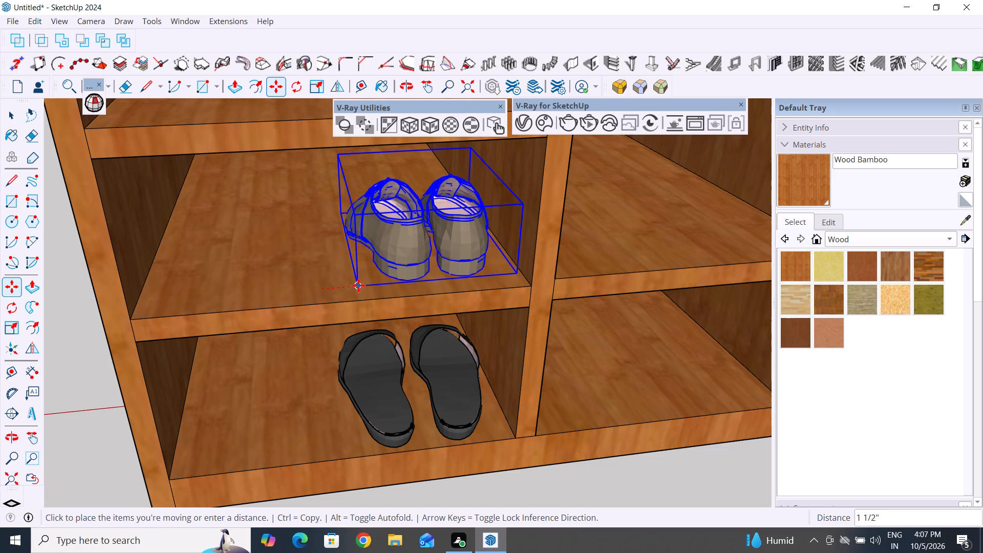
pyautogui.click(359, 284)
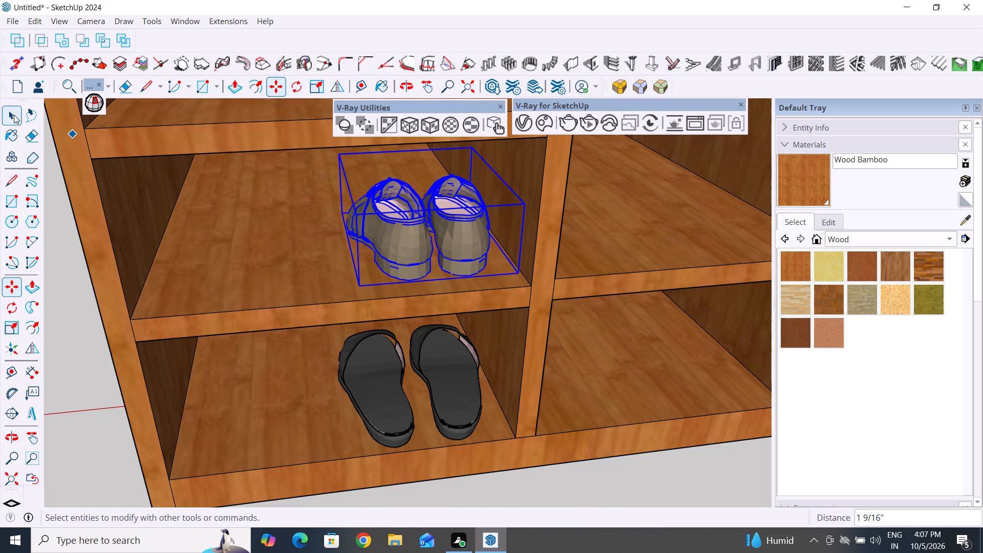
pyautogui.click(14, 115)
pyautogui.scroll(-16, 402, 301)
pyautogui.moveTo(500, 411); pyautogui.dragTo(488, 320, button='middle')
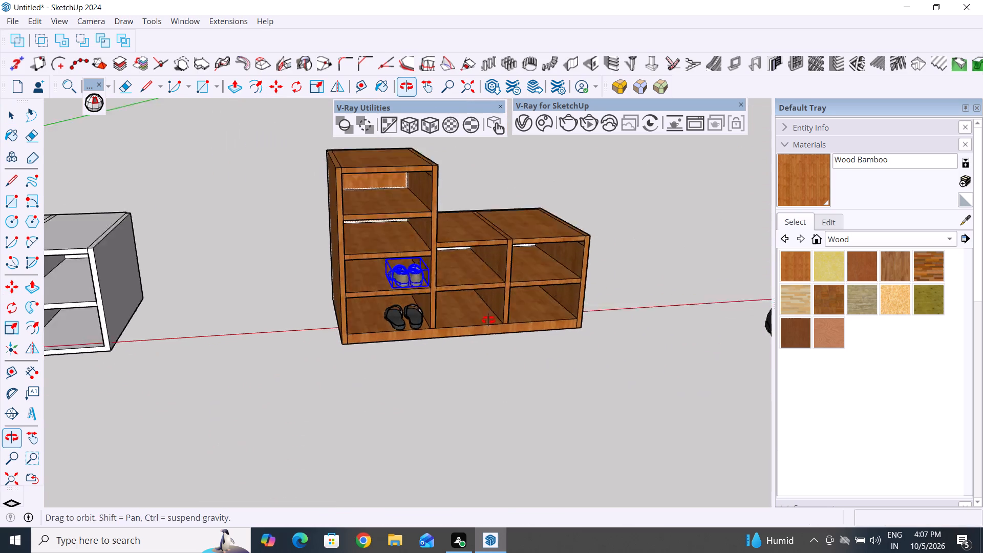
pyautogui.moveTo(488, 320); pyautogui.dragTo(487, 346, button='middle')
pyautogui.click(490, 384)
# Rotate the black closed shoes beside the beige pair 180 degrees on the floor plane.
pyautogui.scroll(-4, 320, 389)
pyautogui.moveTo(328, 394); pyautogui.dragTo(366, 416, button='middle')
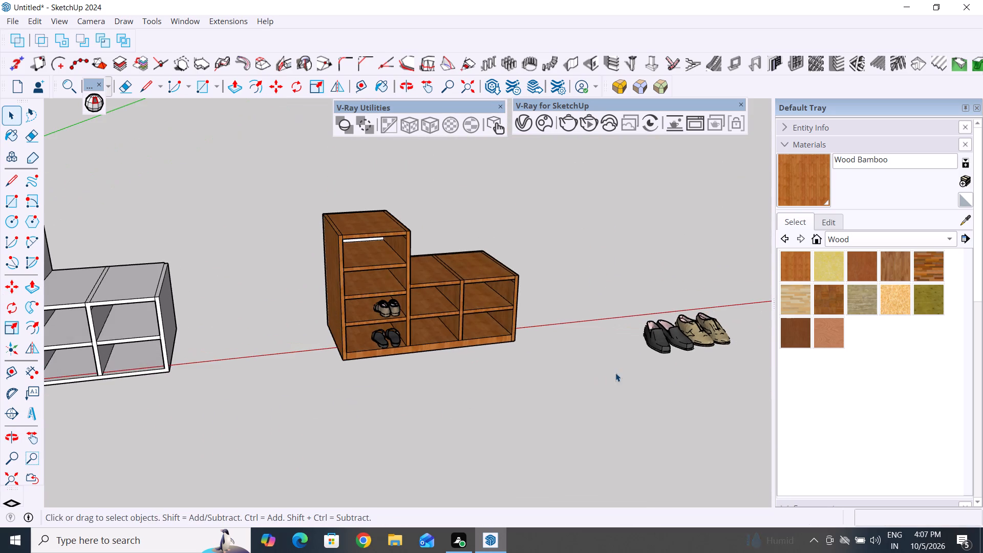
pyautogui.scroll(4, 667, 360)
pyautogui.click(681, 347)
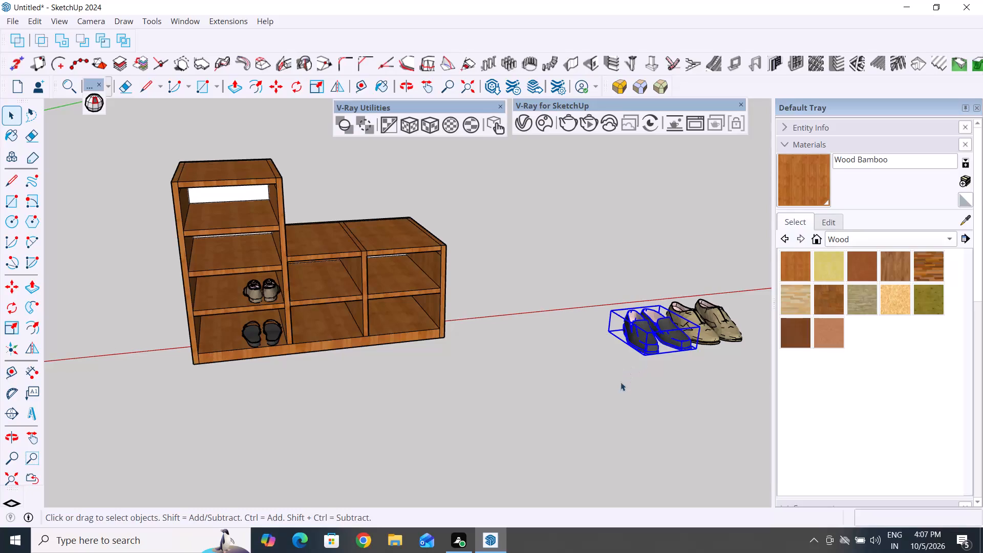
pyautogui.click(14, 309)
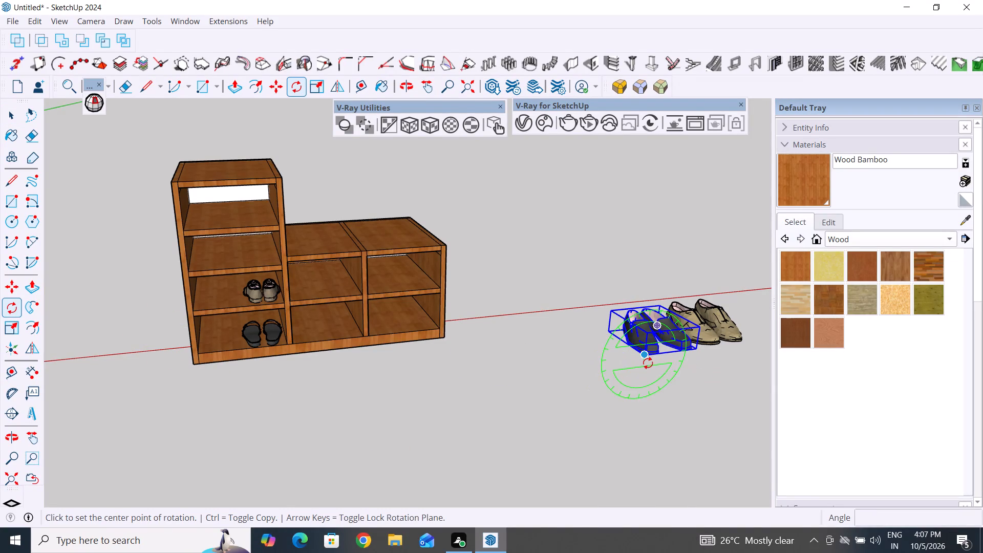
pyautogui.click(649, 368)
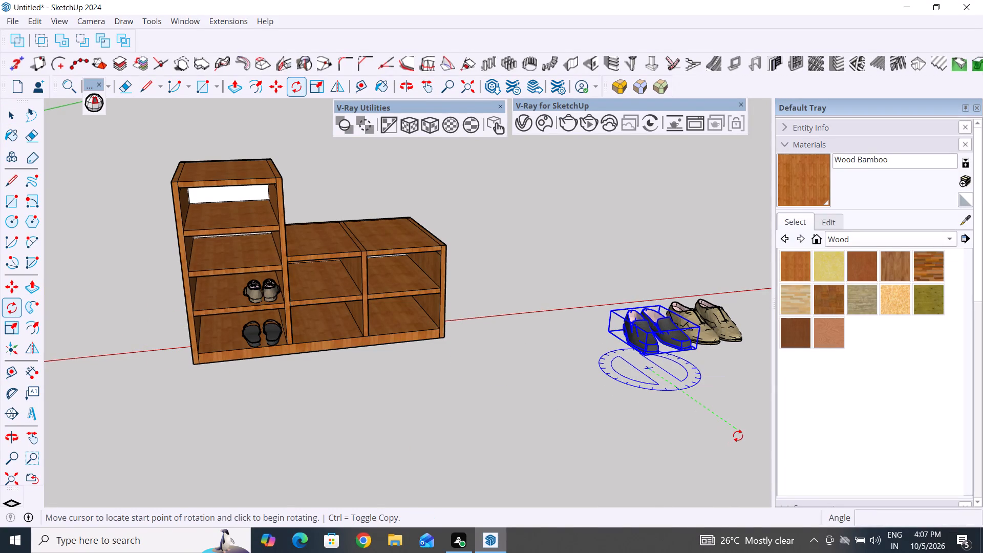
pyautogui.click(738, 436)
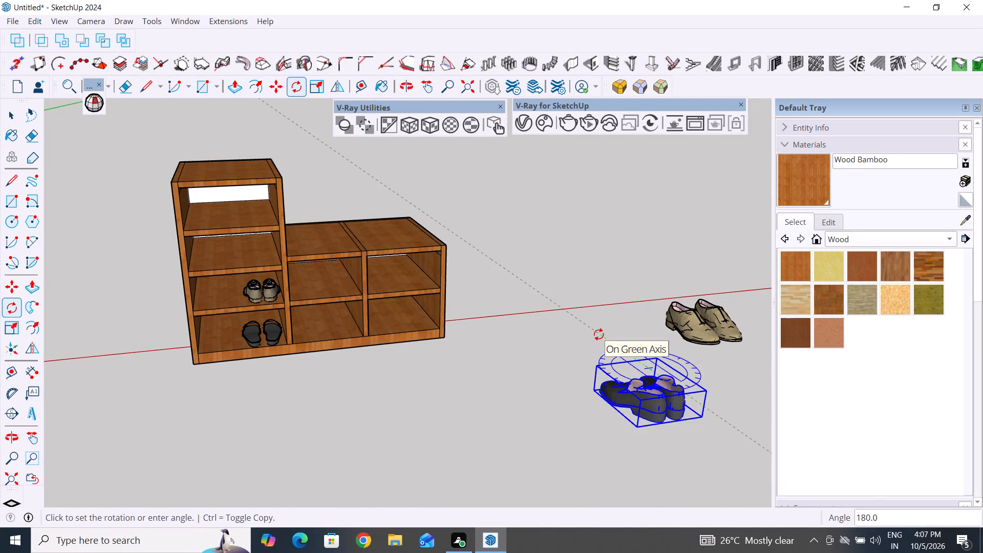
pyautogui.click(599, 334)
pyautogui.click(11, 119)
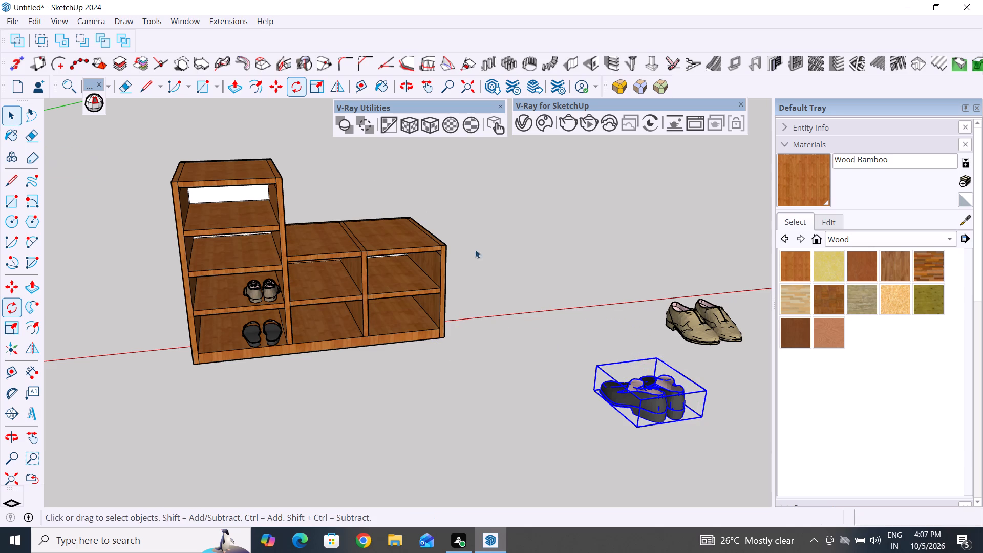
pyautogui.click(627, 325)
# Scale the rotated black shoes down uniformly about the opposite corner to about 0.71.
pyautogui.scroll(3, 666, 440)
pyautogui.moveTo(681, 445); pyautogui.dragTo(578, 434, button='middle')
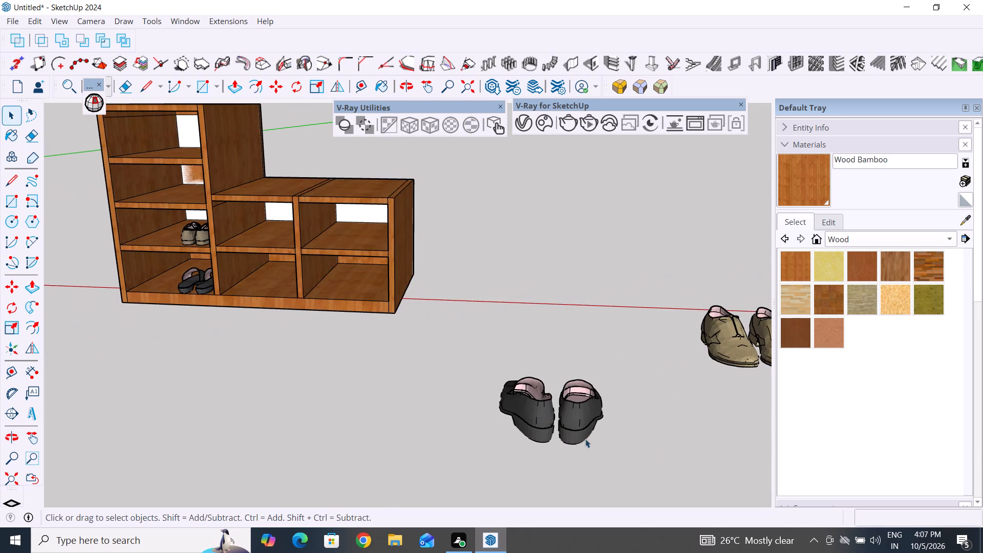
pyautogui.moveTo(591, 445); pyautogui.dragTo(590, 502, button='middle')
pyautogui.scroll(-5, 587, 401)
pyautogui.click(577, 472)
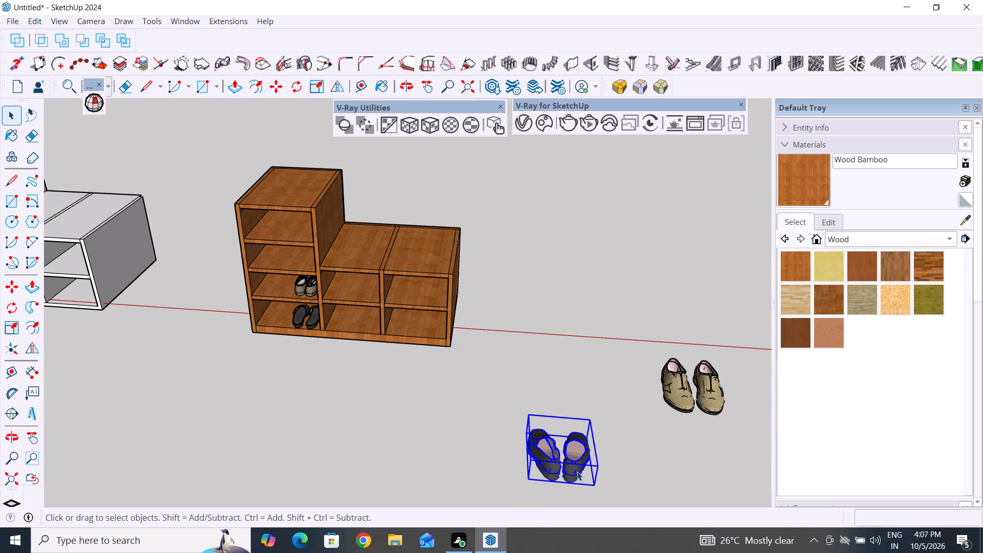
pyautogui.press('s')
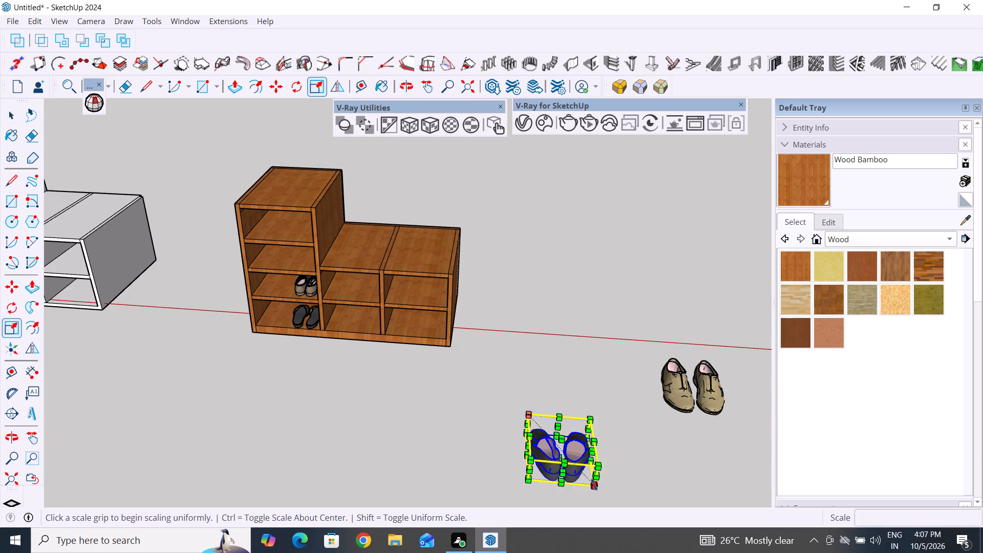
pyautogui.moveTo(594, 484); pyautogui.dragTo(575, 463)
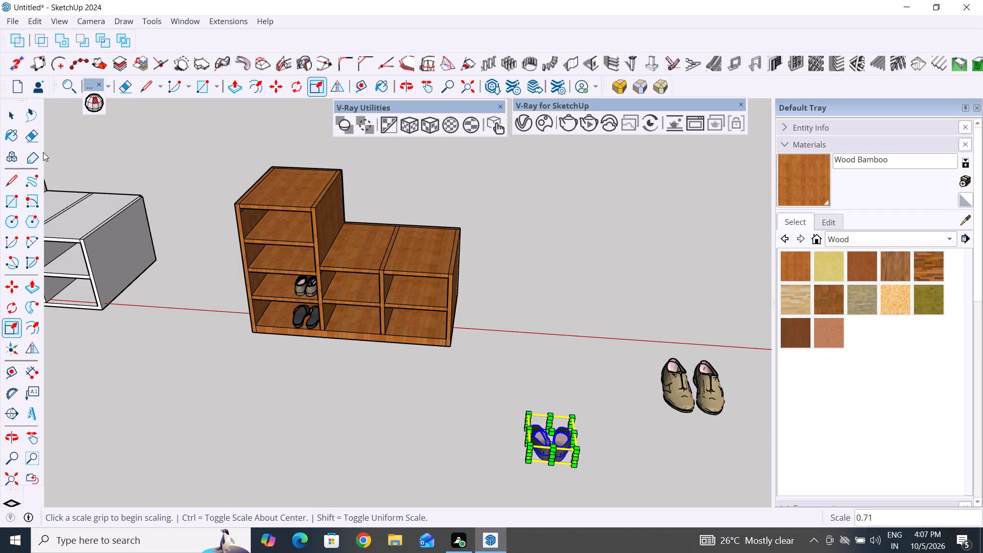
pyautogui.click(15, 118)
pyautogui.click(399, 422)
pyautogui.click(592, 444)
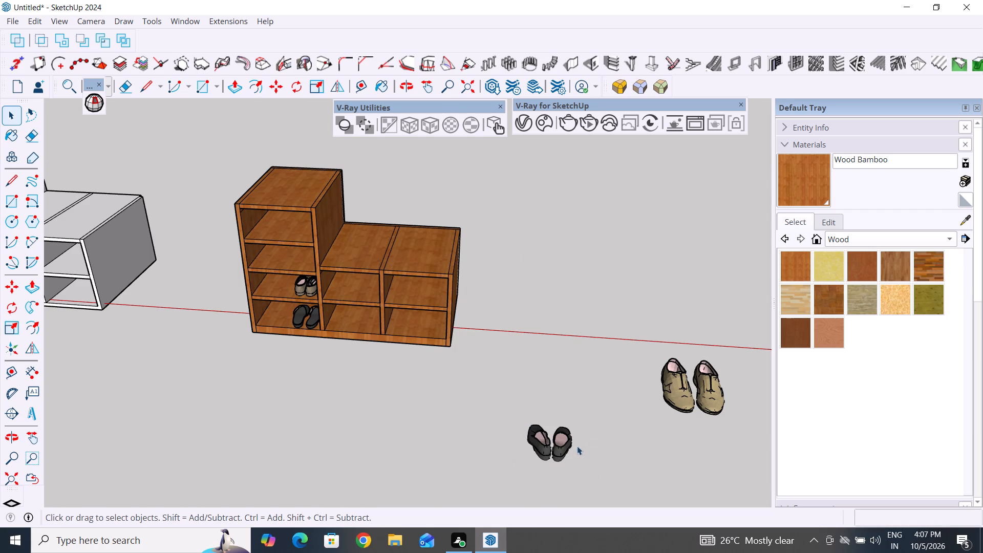
# Move the scaled black shoes into the tall section's third compartment from the bottom, above the grey-brown lace-up shoes.
pyautogui.click(563, 453)
pyautogui.press('m')
pyautogui.click(531, 462)
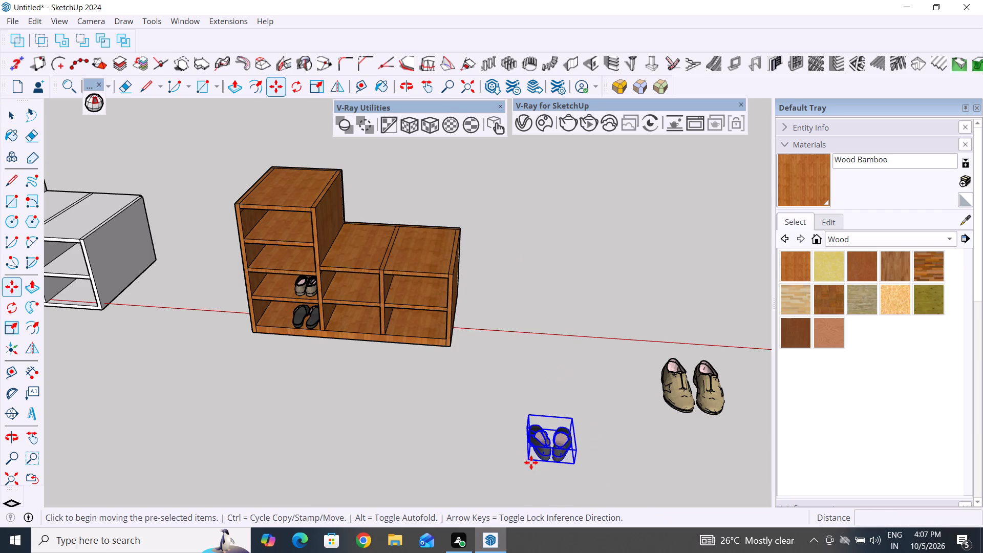
pyautogui.scroll(-6, 280, 305)
pyautogui.moveTo(280, 305); pyautogui.dragTo(361, 269, button='middle')
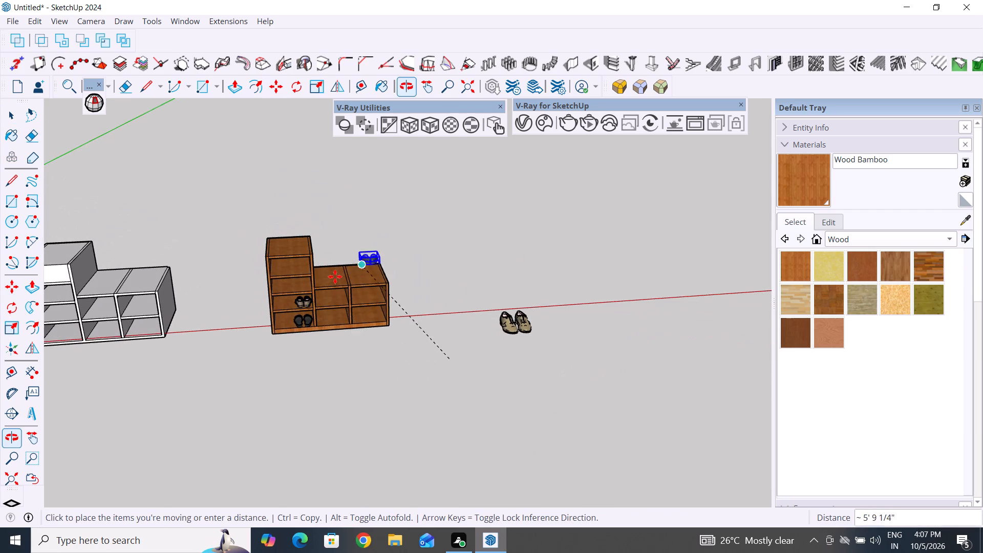
pyautogui.scroll(12, 278, 263)
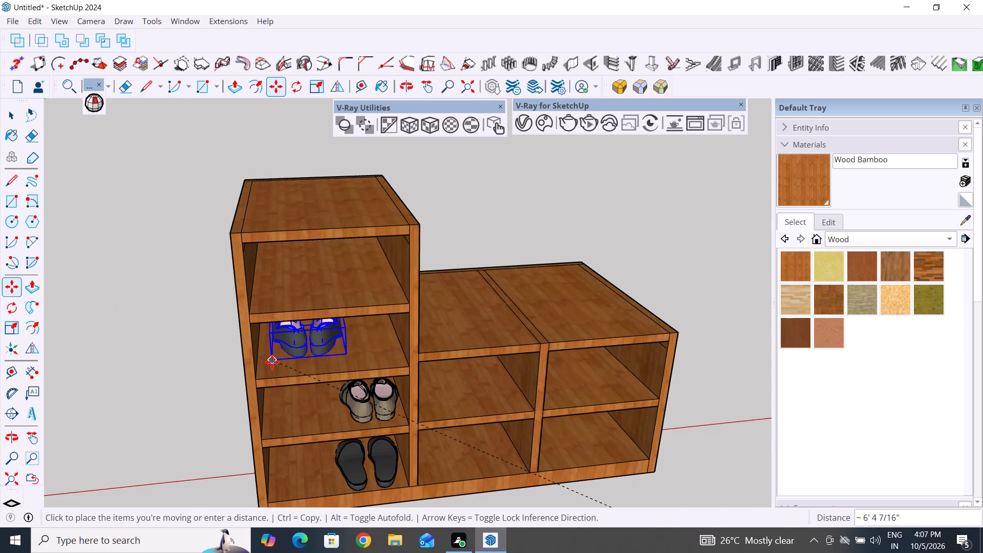
pyautogui.click(267, 370)
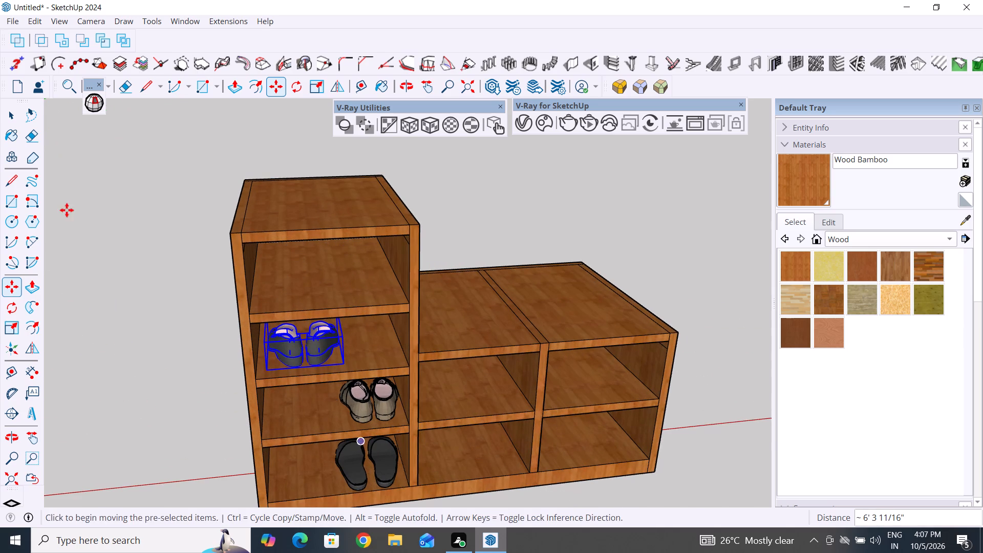
pyautogui.click(11, 118)
pyautogui.click(90, 317)
# Rotate the remaining beige lace-up shoes 180 degrees on the floor plane in two 90-degree turns.
pyautogui.scroll(5, 237, 366)
pyautogui.moveTo(258, 374); pyautogui.dragTo(333, 282, button='middle')
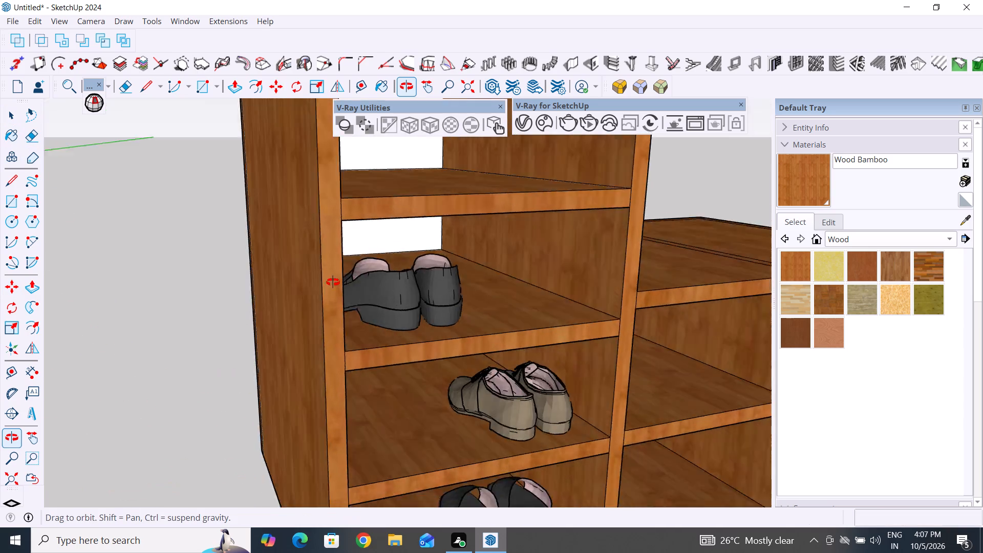
pyautogui.moveTo(333, 282); pyautogui.dragTo(202, 334, button='middle')
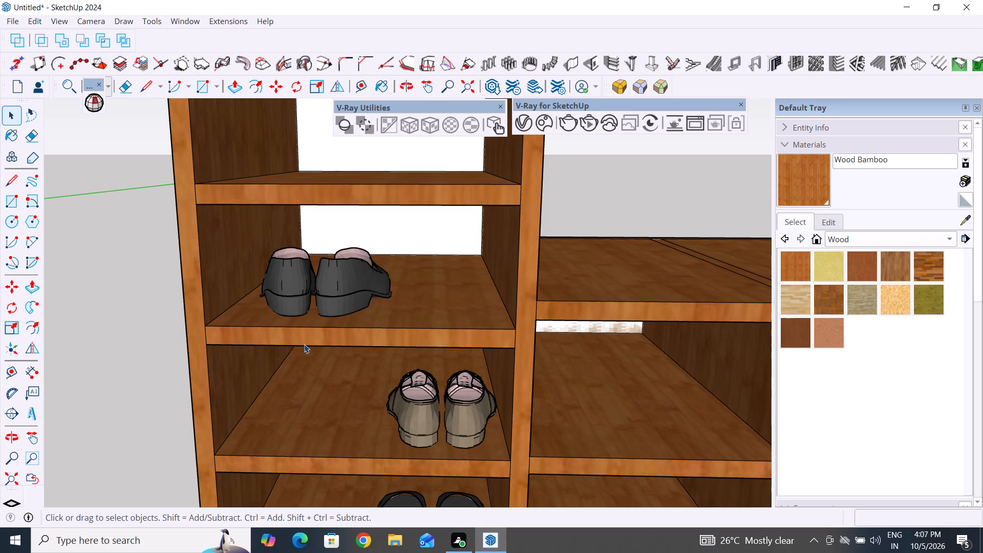
pyautogui.scroll(-18, 370, 336)
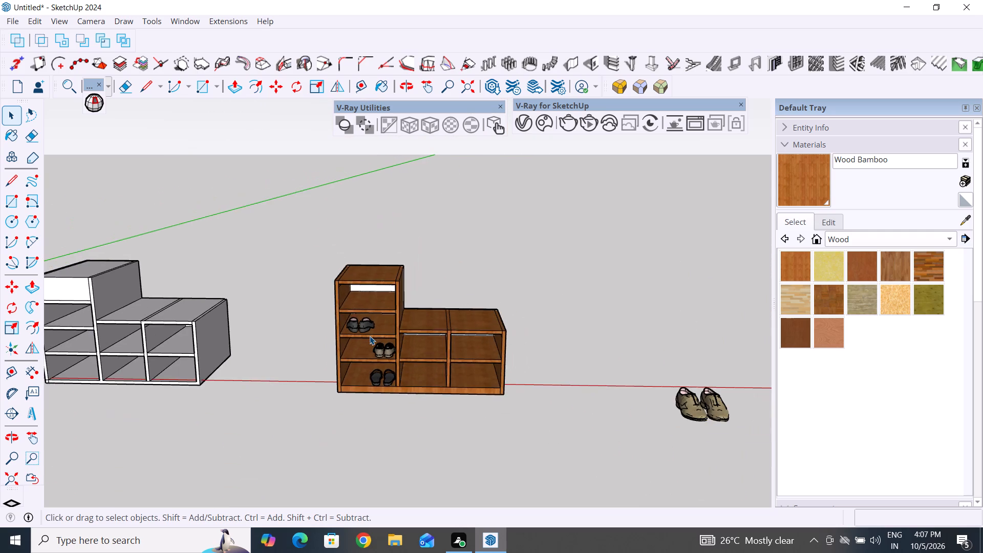
pyautogui.moveTo(370, 336); pyautogui.dragTo(395, 391, button='middle')
pyautogui.click(686, 405)
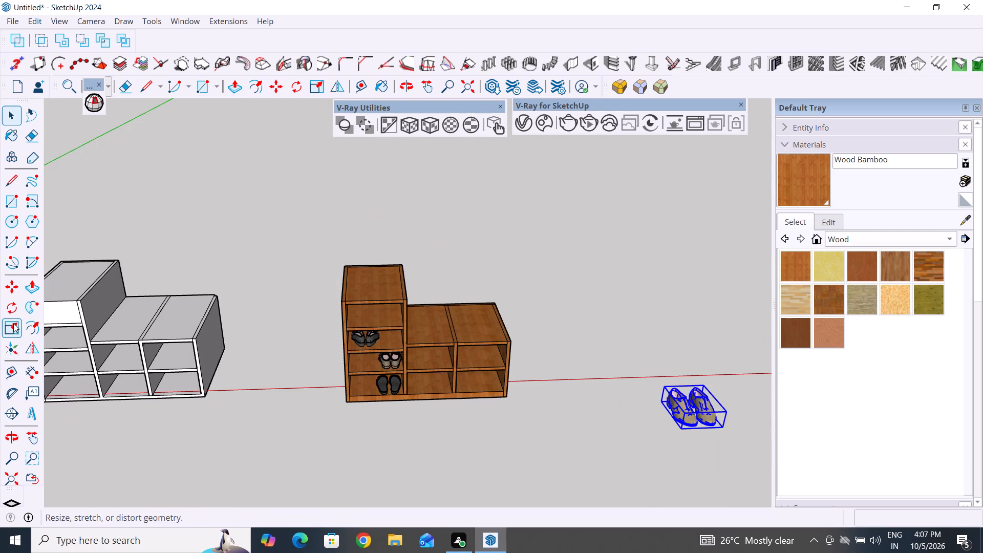
pyautogui.click(13, 306)
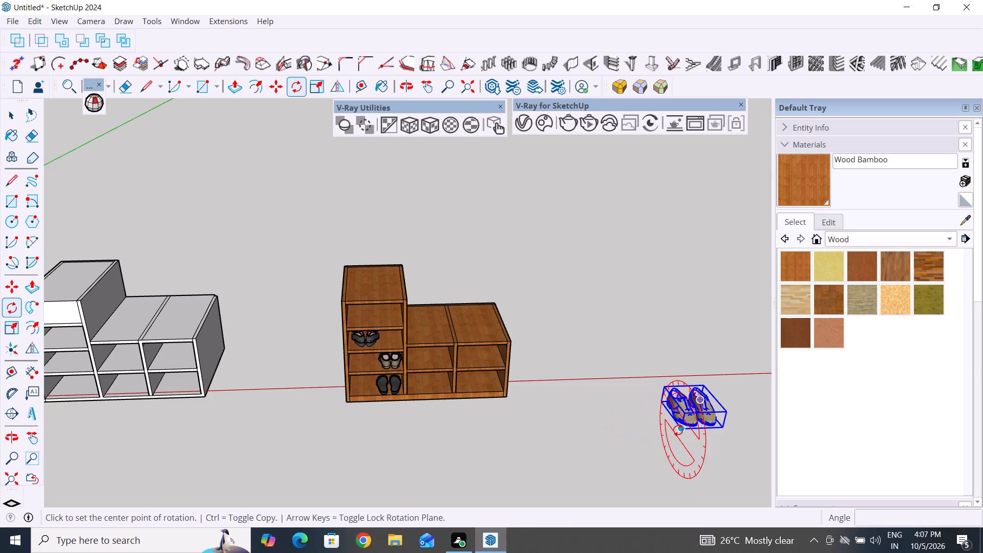
pyautogui.click(675, 439)
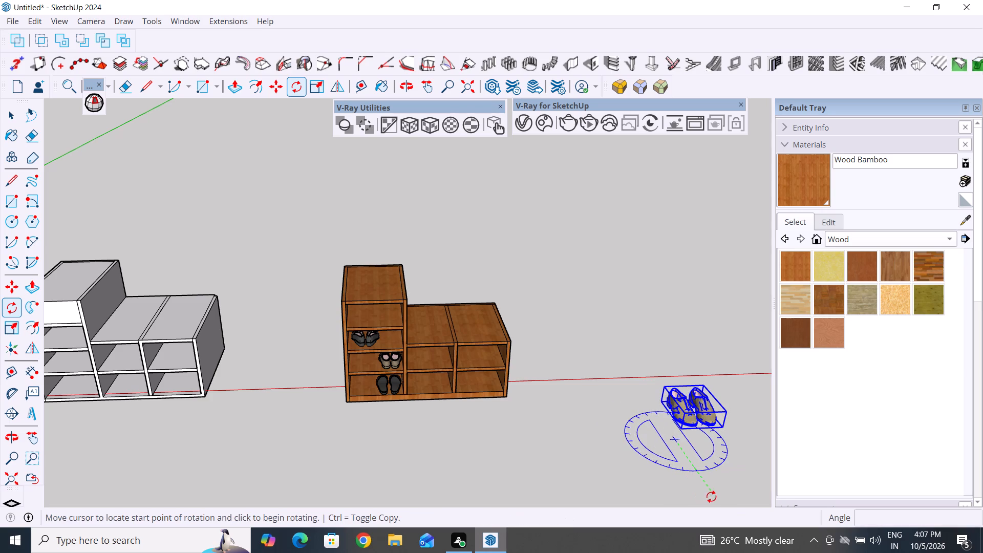
pyautogui.click(714, 496)
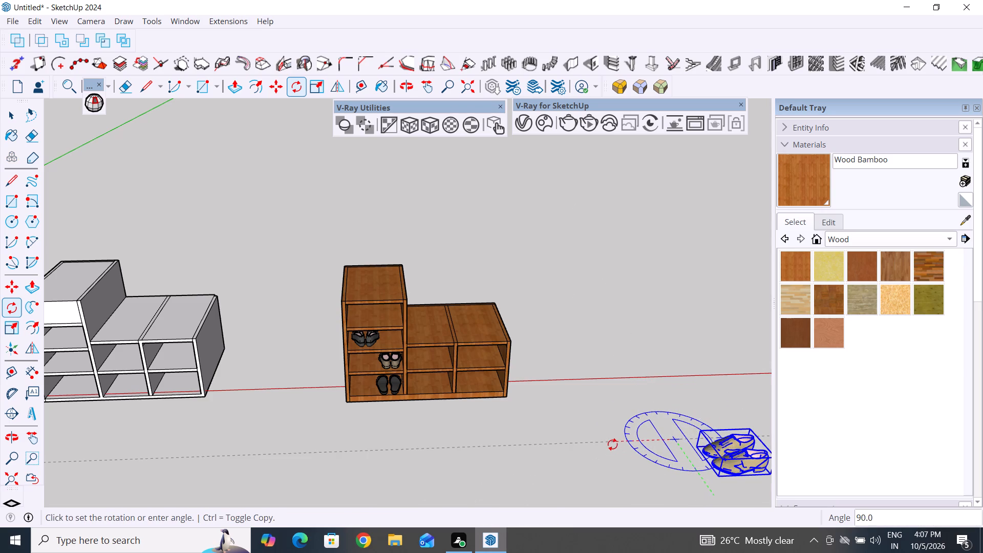
pyautogui.click(612, 444)
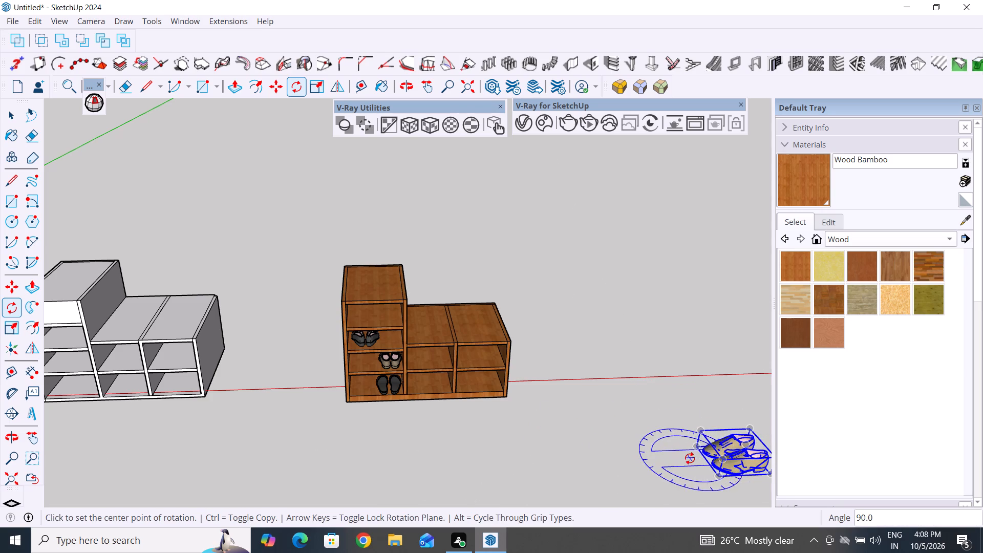
pyautogui.click(693, 457)
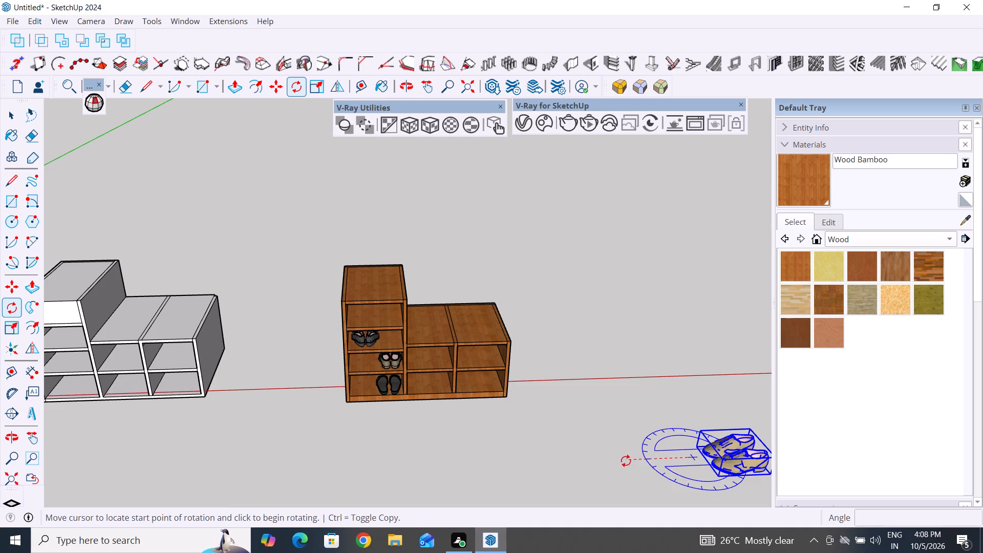
pyautogui.click(626, 461)
pyautogui.click(665, 406)
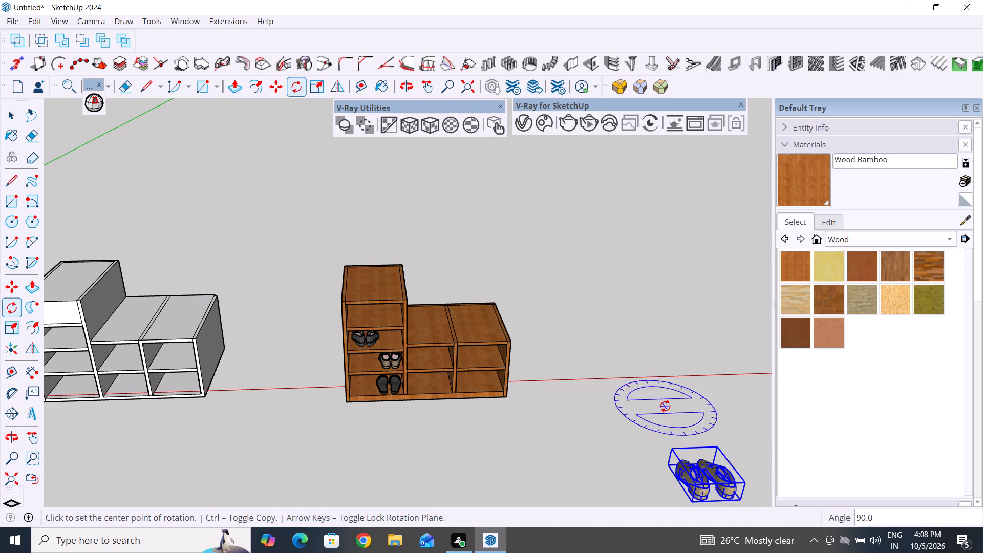
pyautogui.click(19, 117)
pyautogui.click(222, 195)
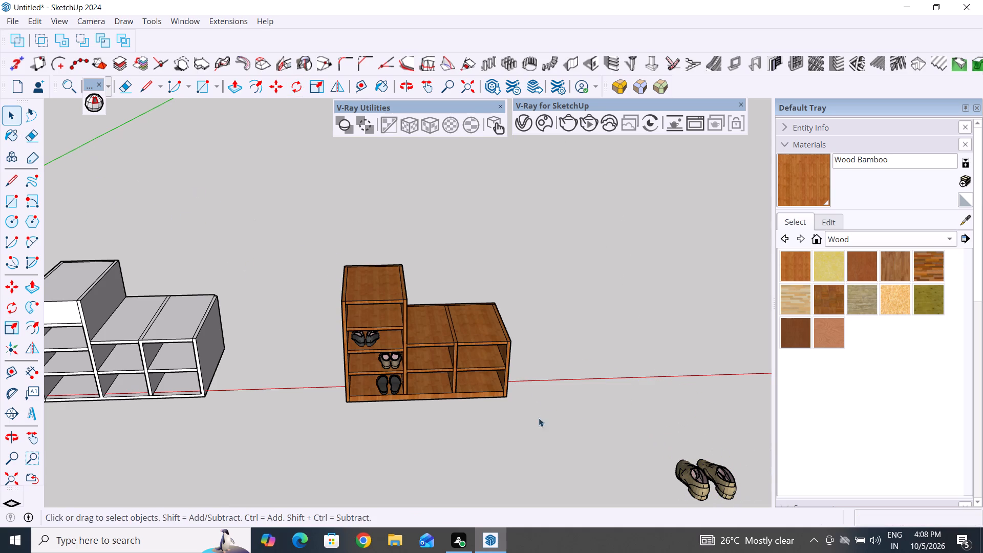
# Move the rotated beige lace-up shoes about 5' 9" onto the floor just in front of the wood cabinet.
pyautogui.click(693, 489)
pyautogui.press('m')
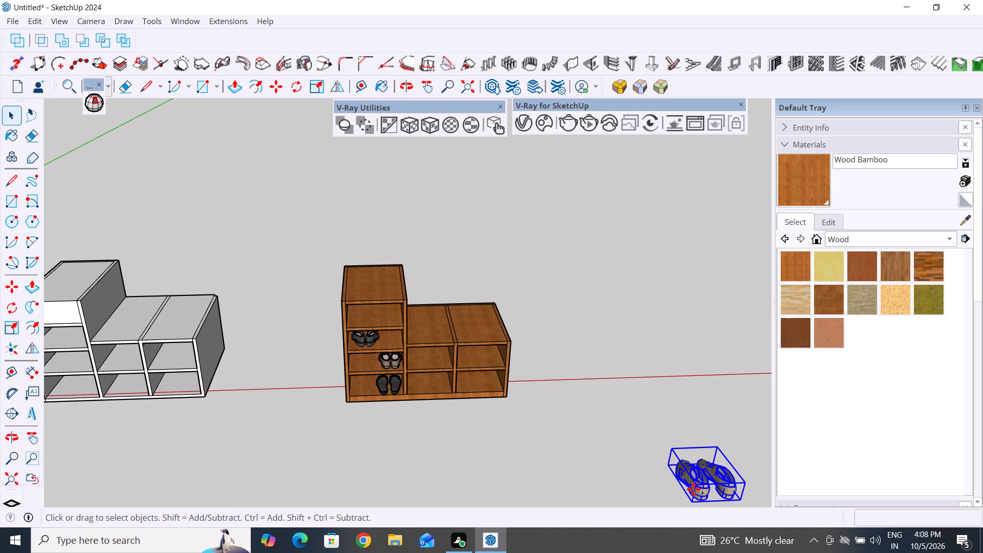
pyautogui.scroll(-4, 701, 407)
pyautogui.scroll(4, 711, 488)
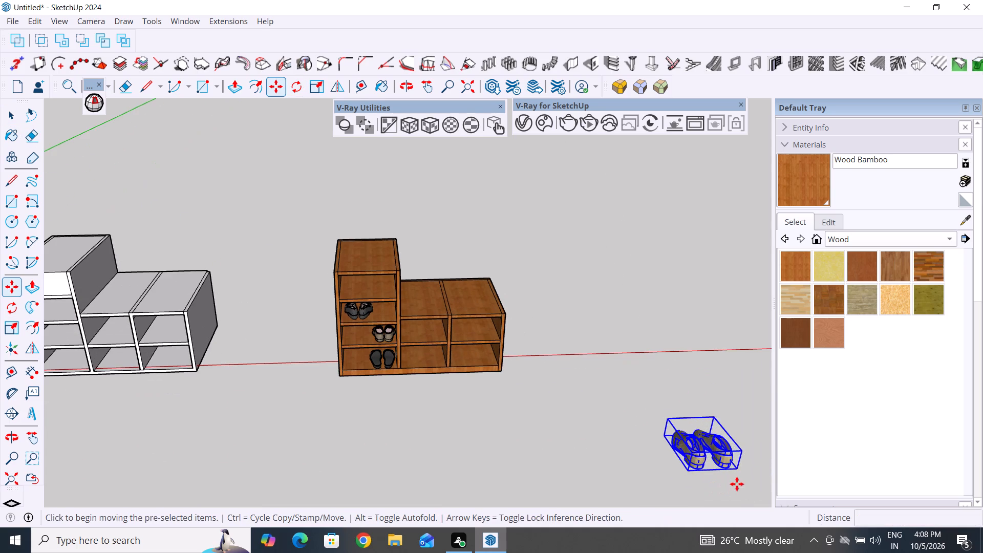
pyautogui.click(737, 470)
pyautogui.scroll(11, 397, 346)
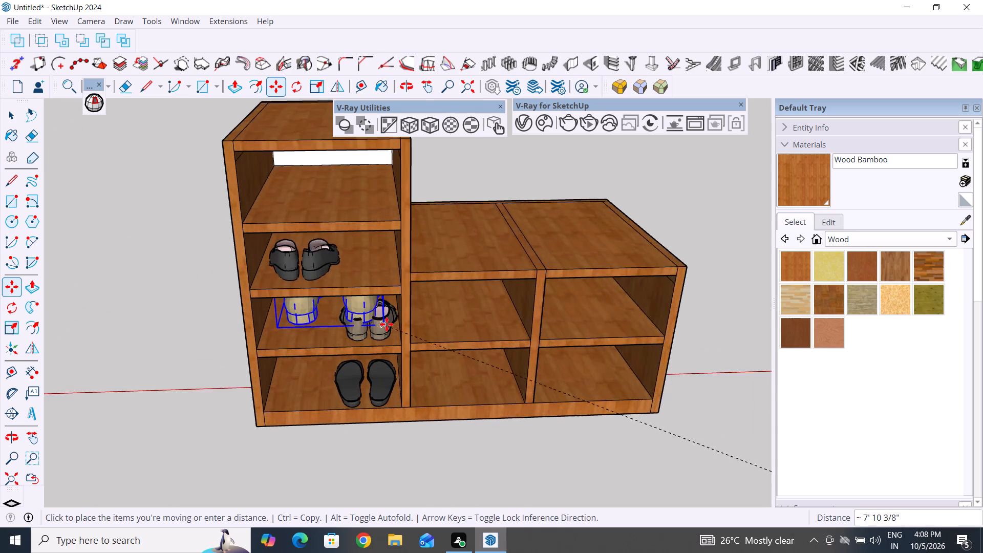
pyautogui.scroll(2, 387, 324)
pyautogui.scroll(-8, 468, 335)
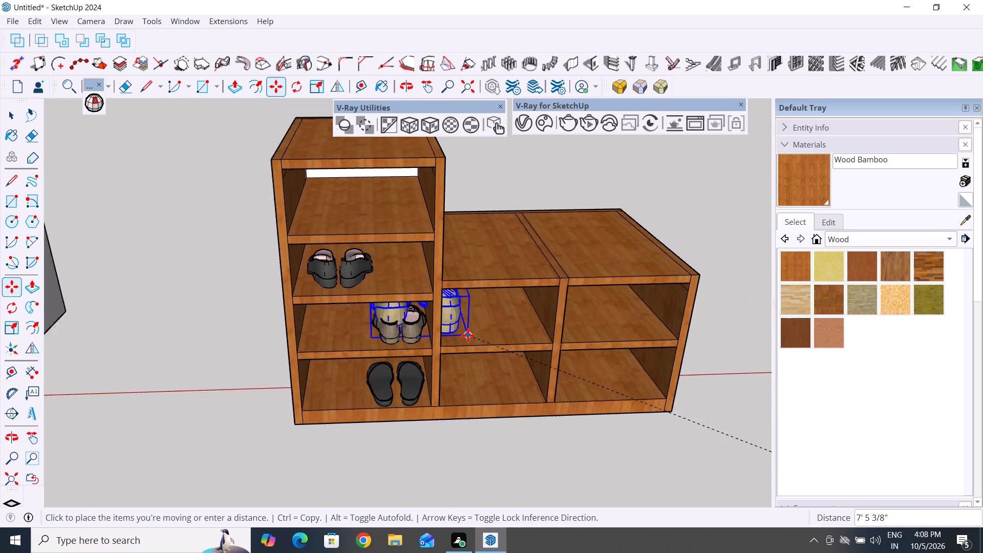
pyautogui.scroll(-7, 468, 335)
pyautogui.click(515, 453)
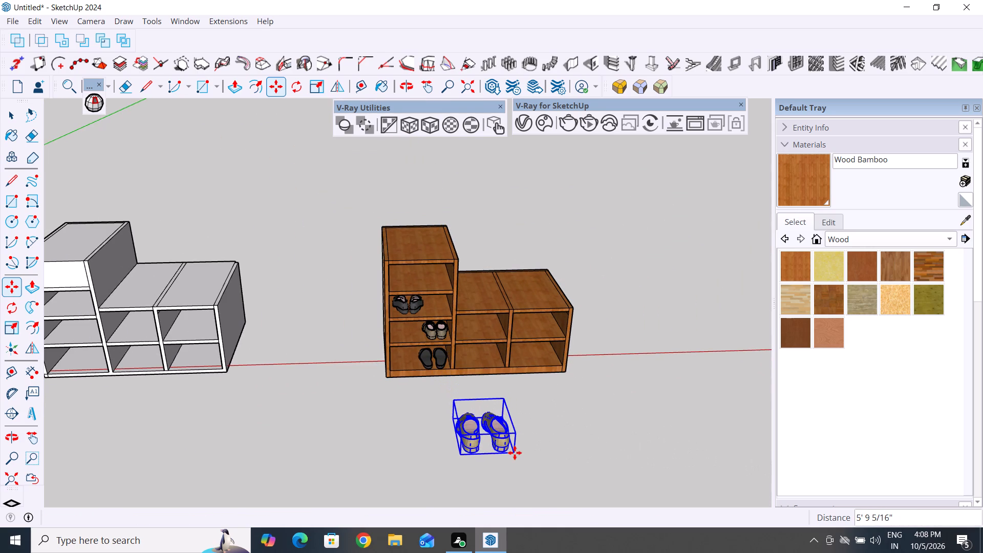
pyautogui.press('Escape')
pyautogui.click(9, 112)
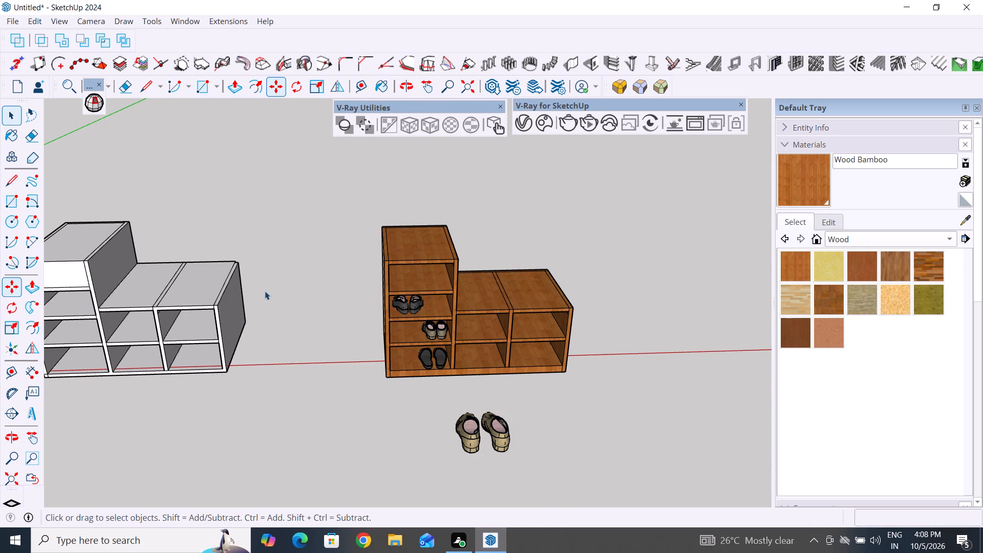
# Scale the beige lace-up shoes in front of the cabinet down uniformly about the opposite corner to about 0.67.
pyautogui.click(484, 434)
pyautogui.click(477, 439)
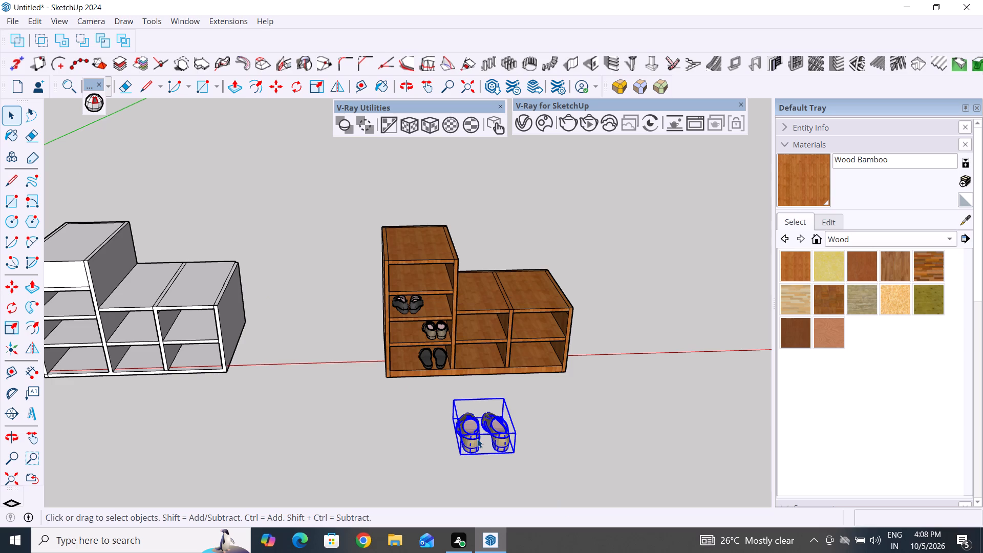
pyautogui.press('s')
pyautogui.moveTo(517, 453); pyautogui.dragTo(494, 436)
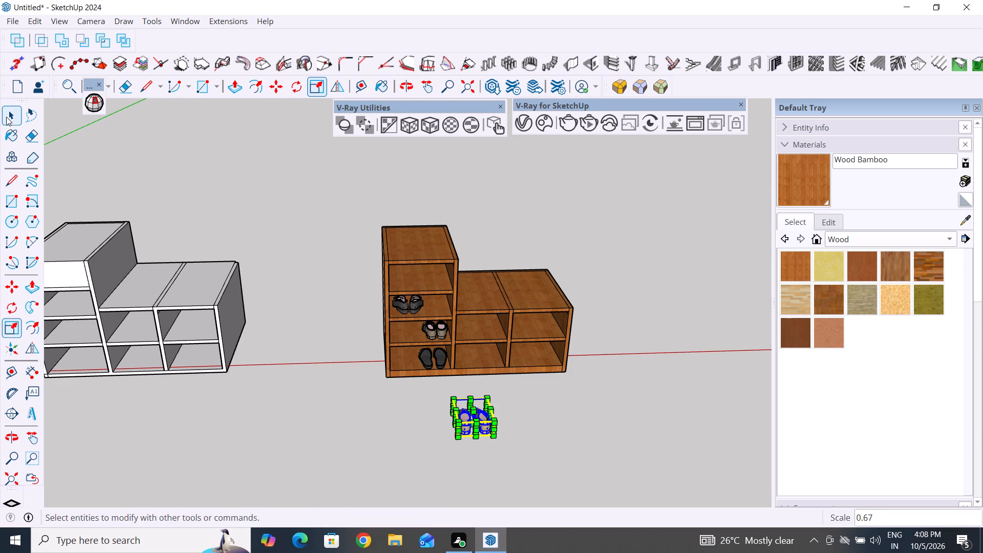
pyautogui.click(6, 117)
pyautogui.click(196, 186)
# Move the scaled beige shoes about 3' 2" from the floor into the tall section's top compartment.
pyautogui.scroll(3, 413, 434)
pyautogui.moveTo(423, 441); pyautogui.dragTo(481, 380, button='middle')
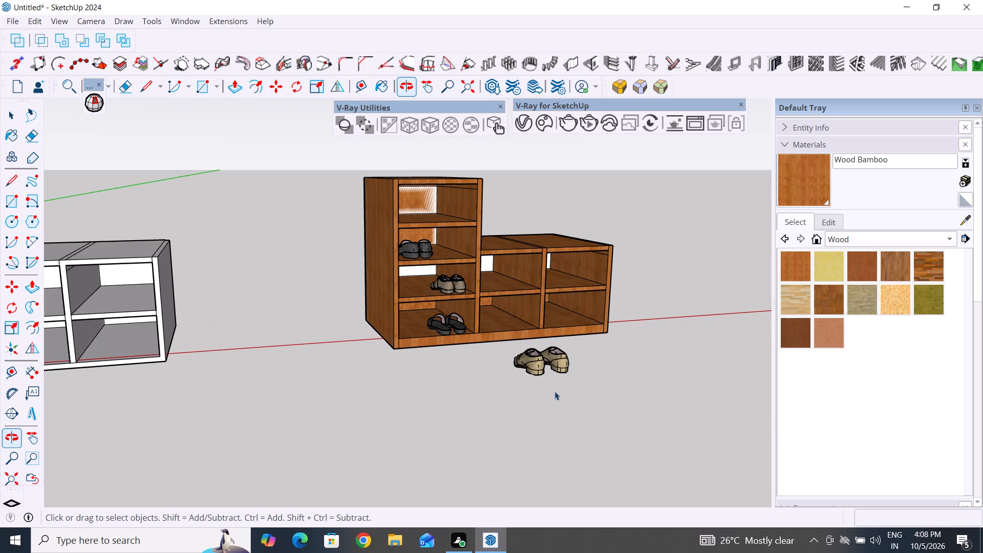
pyautogui.click(540, 371)
pyautogui.press('m')
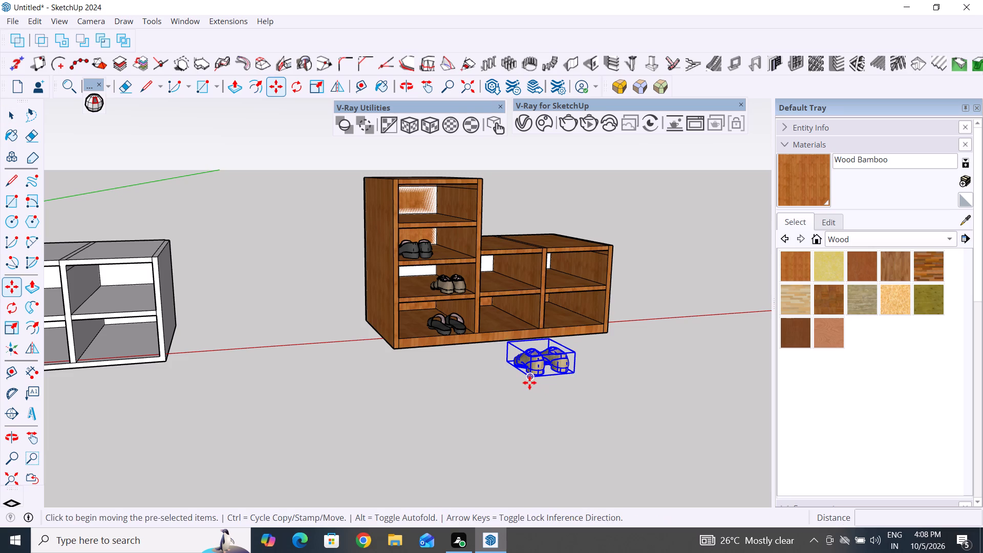
pyautogui.click(529, 382)
pyautogui.scroll(5, 448, 241)
pyautogui.moveTo(472, 324); pyautogui.dragTo(502, 437, button='middle')
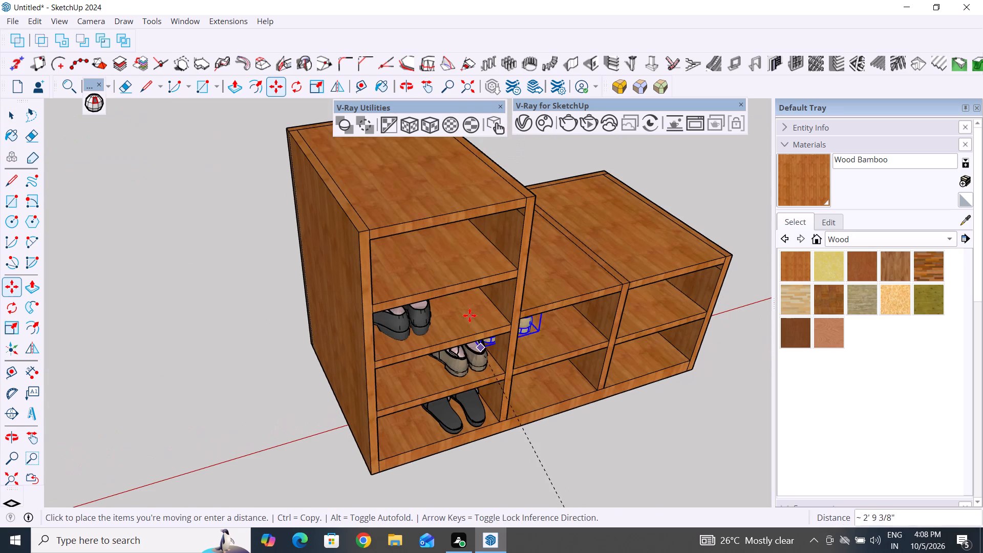
pyautogui.click(438, 283)
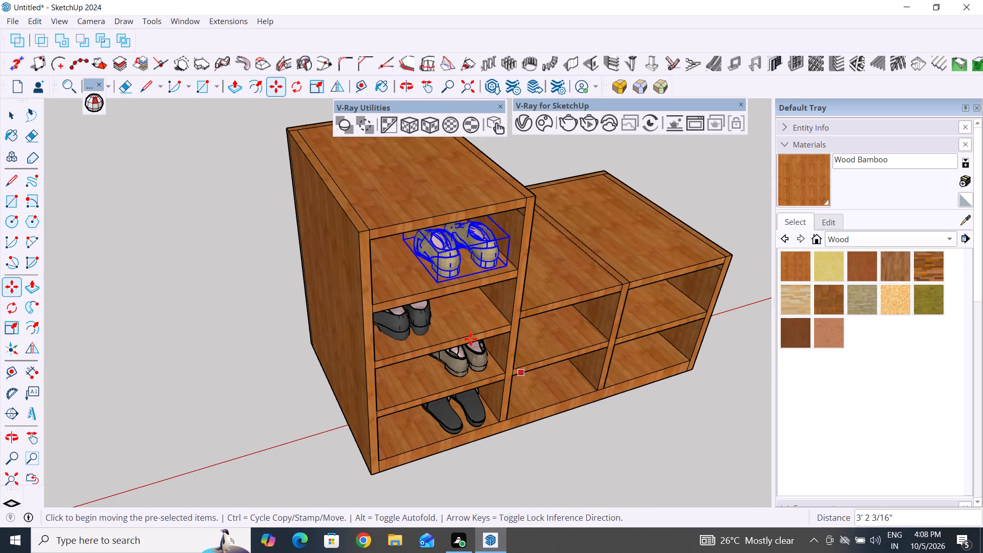
pyautogui.scroll(-5, 422, 335)
pyautogui.click(12, 112)
pyautogui.click(166, 273)
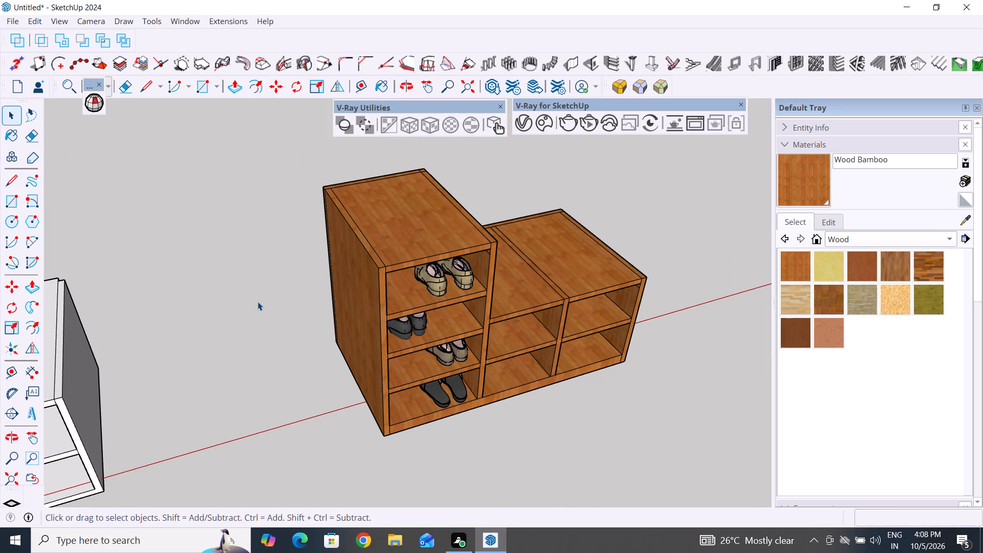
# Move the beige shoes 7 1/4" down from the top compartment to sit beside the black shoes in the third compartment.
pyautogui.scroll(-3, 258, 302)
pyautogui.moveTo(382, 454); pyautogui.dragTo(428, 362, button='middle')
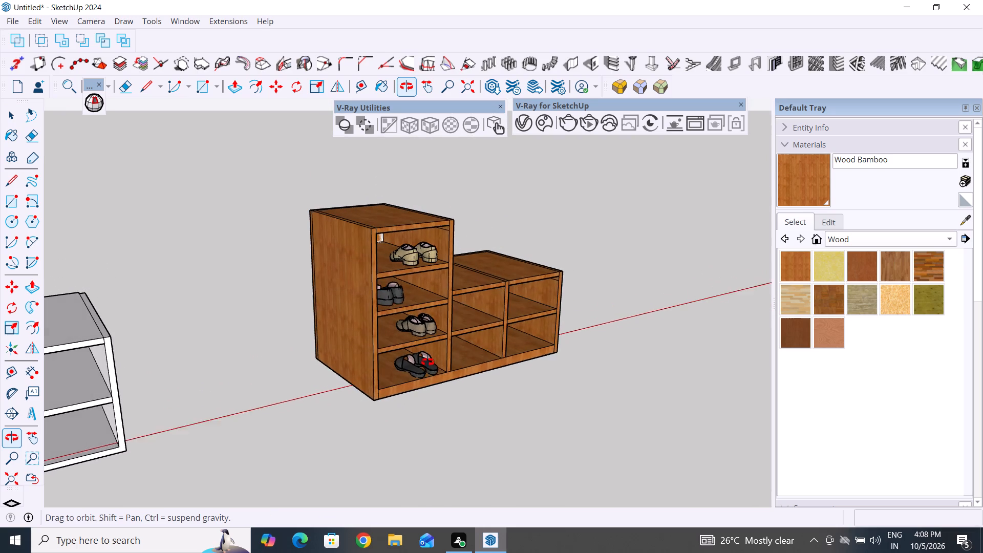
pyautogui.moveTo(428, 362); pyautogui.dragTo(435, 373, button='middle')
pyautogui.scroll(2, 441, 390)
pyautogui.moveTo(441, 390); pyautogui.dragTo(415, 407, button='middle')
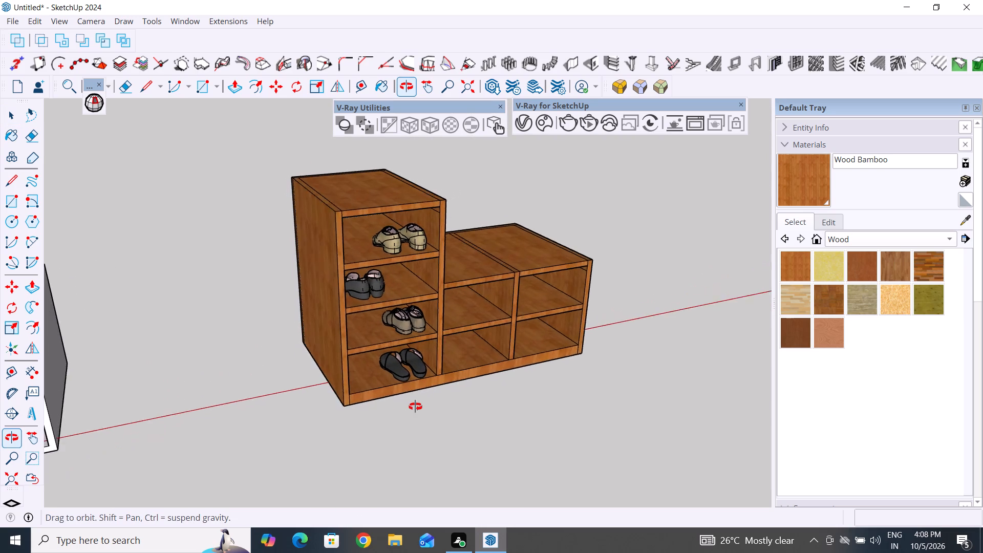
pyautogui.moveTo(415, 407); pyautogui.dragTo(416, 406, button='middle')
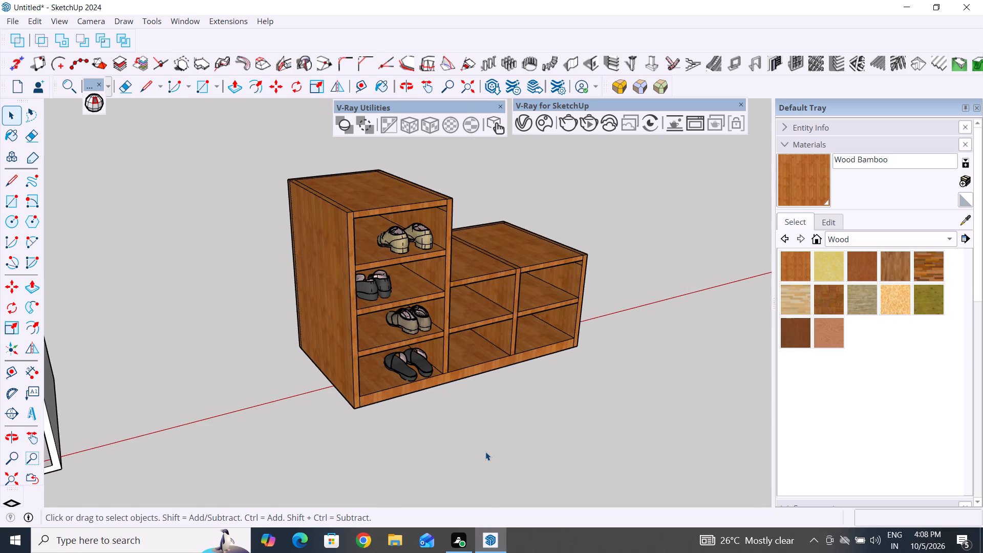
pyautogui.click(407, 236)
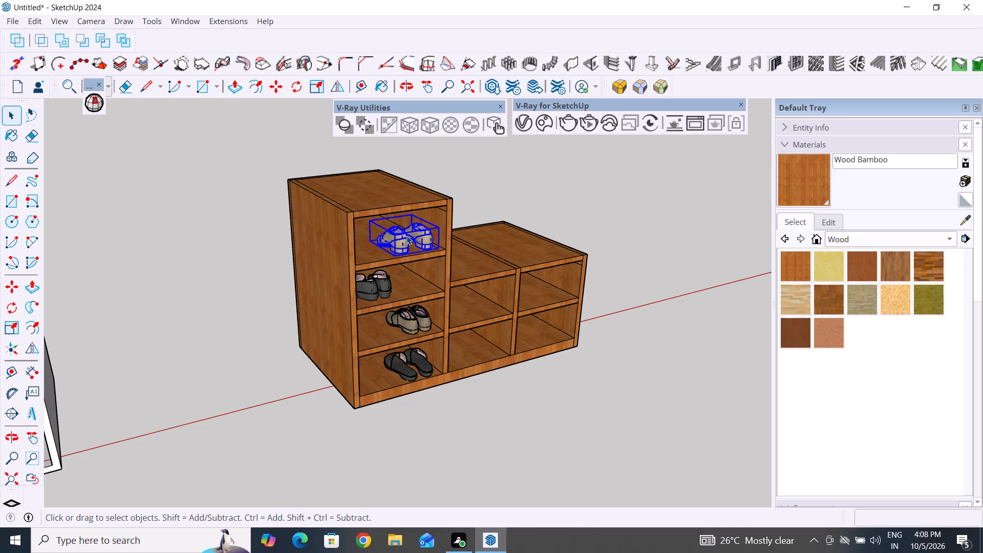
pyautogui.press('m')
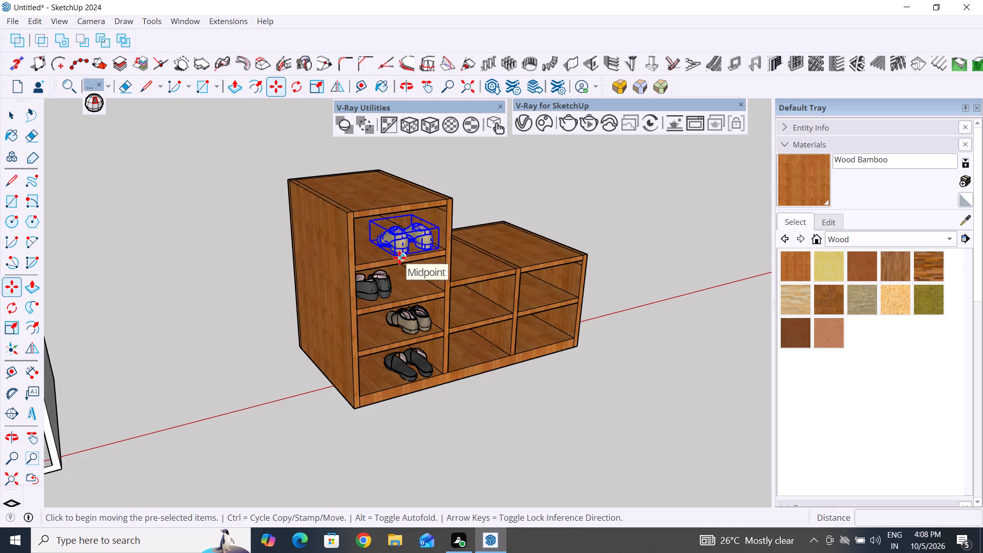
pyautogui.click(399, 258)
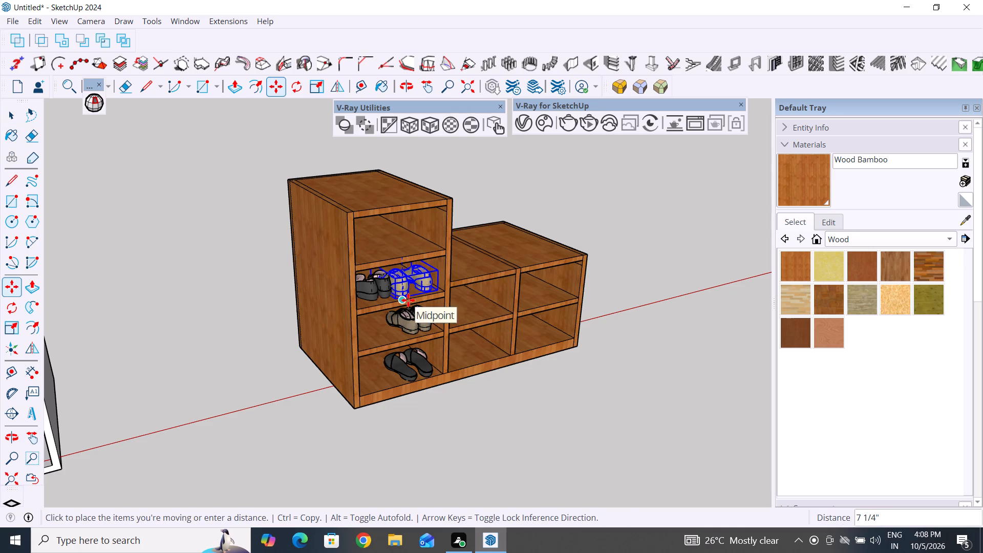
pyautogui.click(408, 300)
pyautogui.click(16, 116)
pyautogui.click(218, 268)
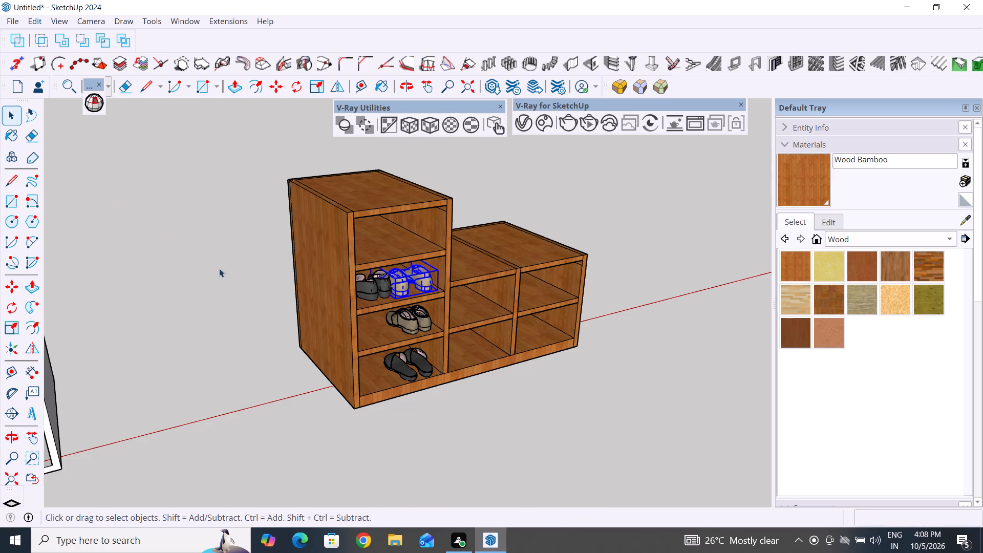
# Shift the black shoes in the third compartment about 1 1/8" away from the beige pair, toward the tall section's outer side.
pyautogui.scroll(5, 336, 258)
pyautogui.moveTo(420, 331); pyautogui.dragTo(327, 331, button='middle')
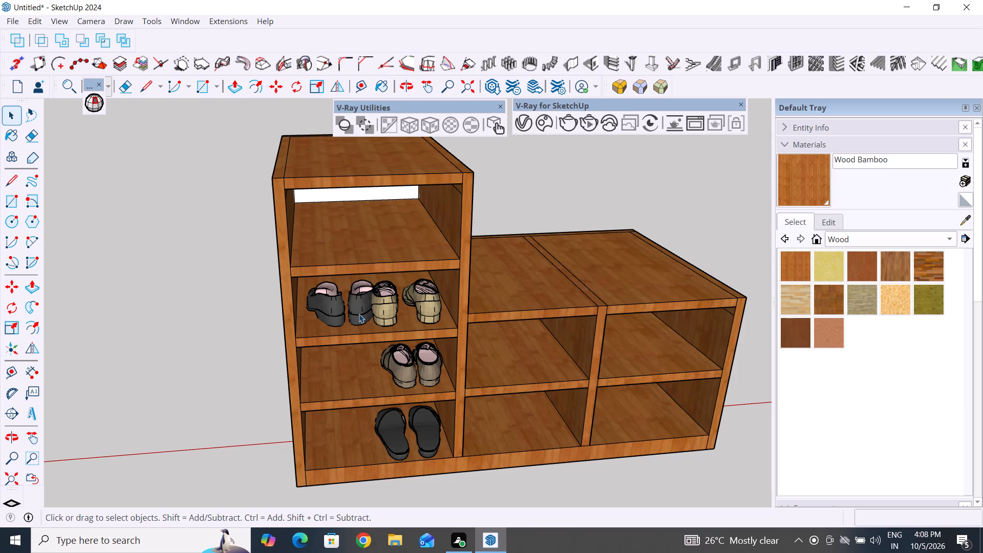
pyautogui.click(359, 314)
pyautogui.press('m')
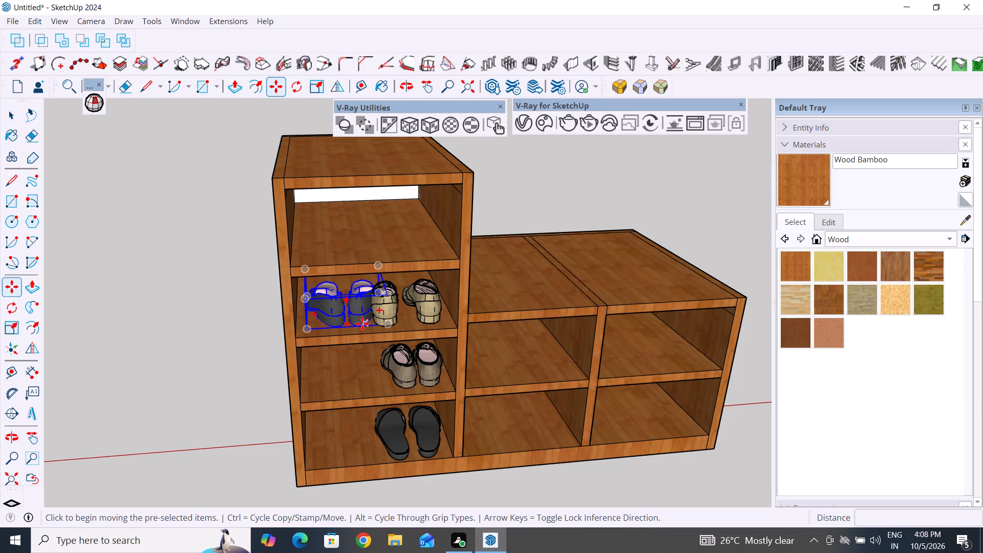
pyautogui.click(386, 323)
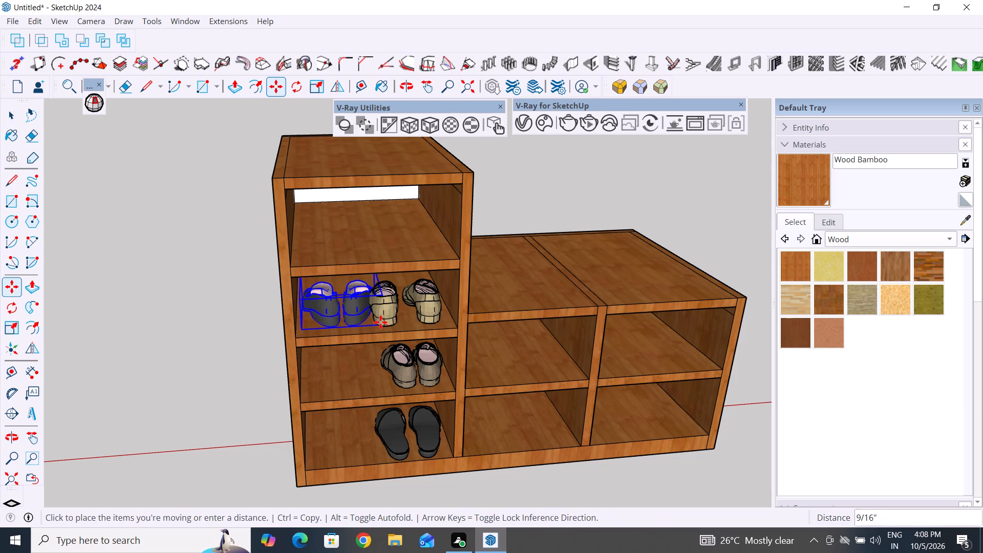
pyautogui.click(376, 322)
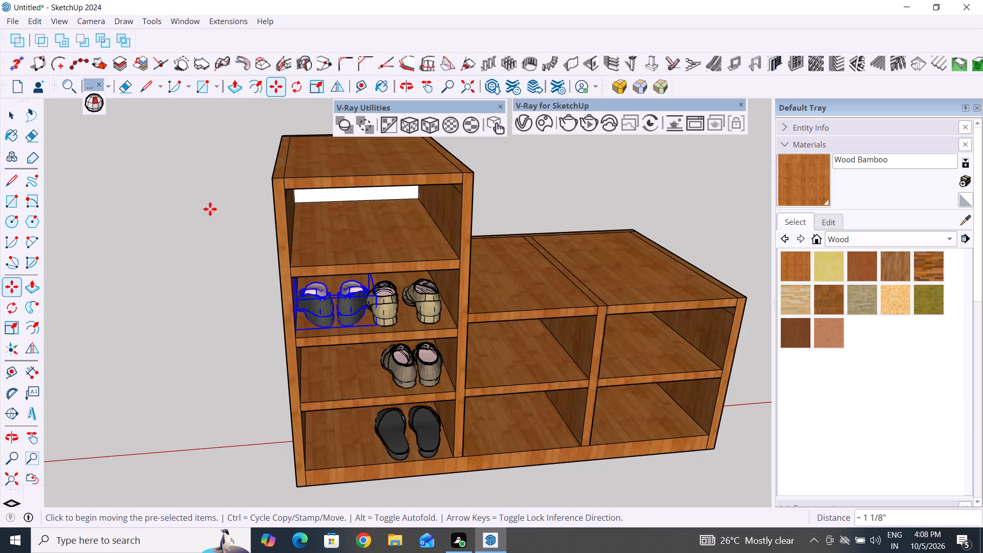
pyautogui.click(7, 115)
# Move the beige shoes 7 1/4" up from beside the black pair onto the top compartment's shelf in the tall section.
pyautogui.click(393, 317)
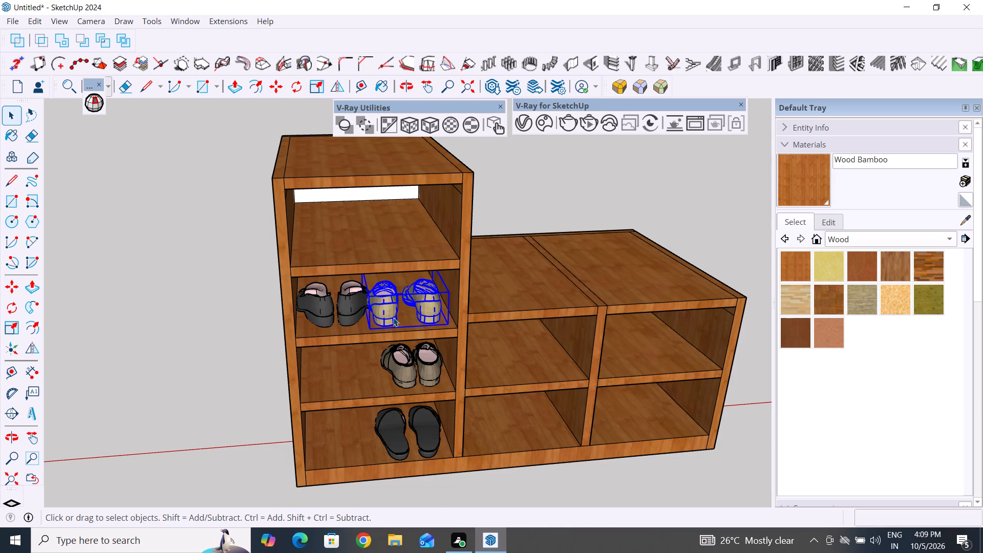
pyautogui.press('m')
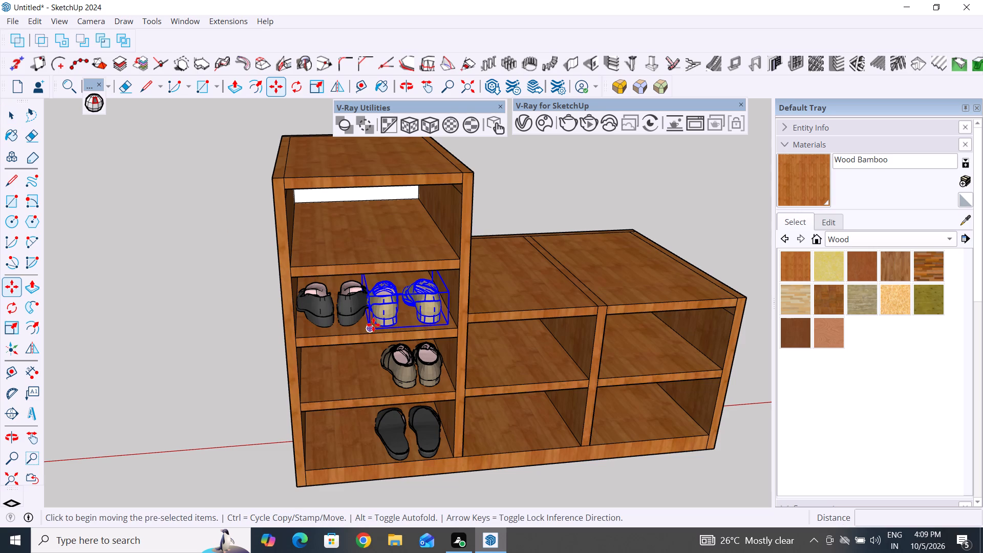
pyautogui.click(372, 325)
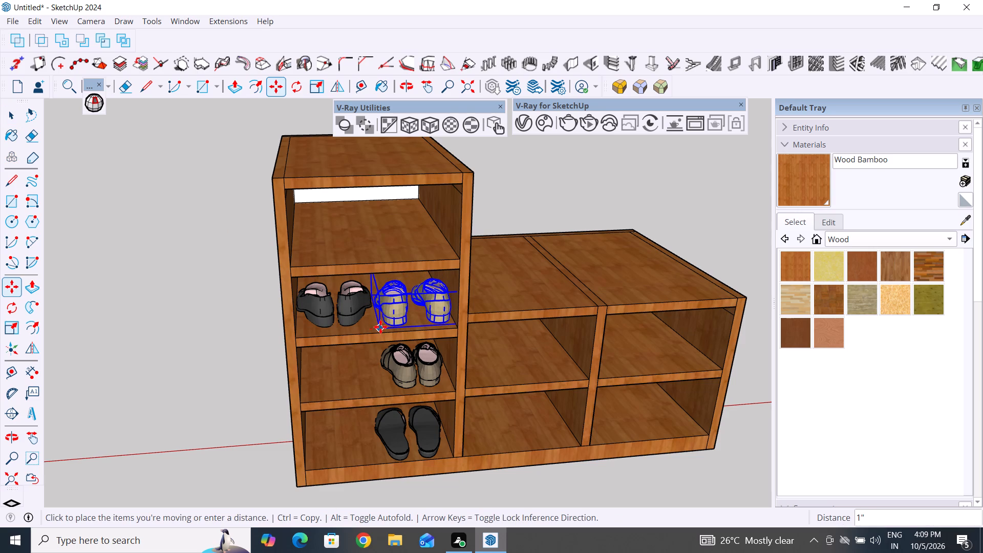
pyautogui.scroll(-6, 374, 339)
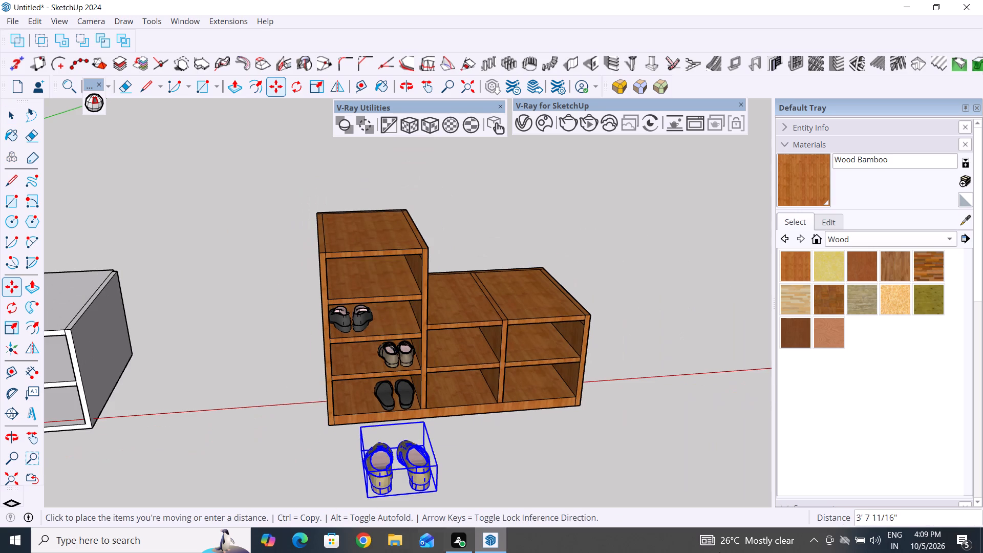
pyautogui.scroll(3, 374, 285)
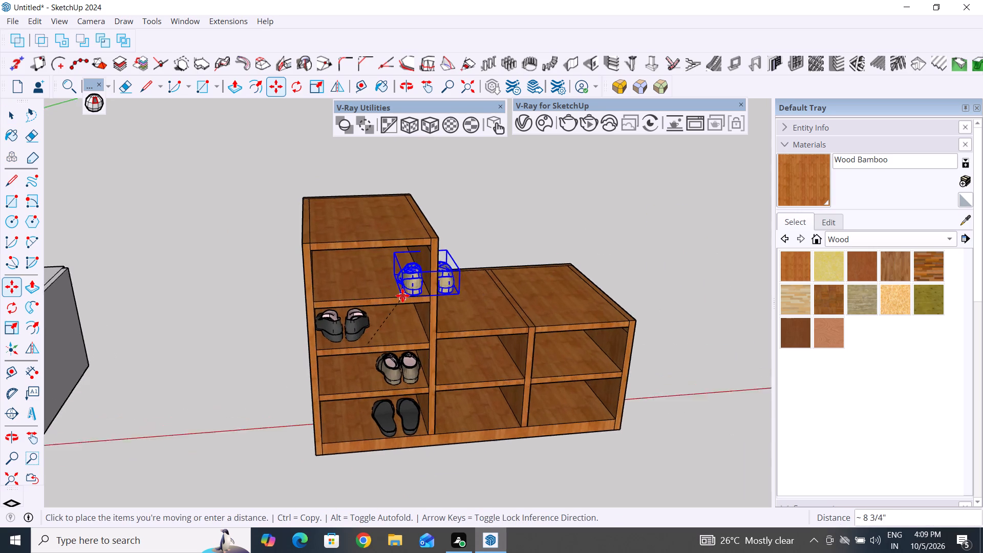
pyautogui.scroll(4, 402, 295)
pyautogui.scroll(3, 348, 287)
pyautogui.moveTo(348, 287); pyautogui.dragTo(420, 248, button='middle')
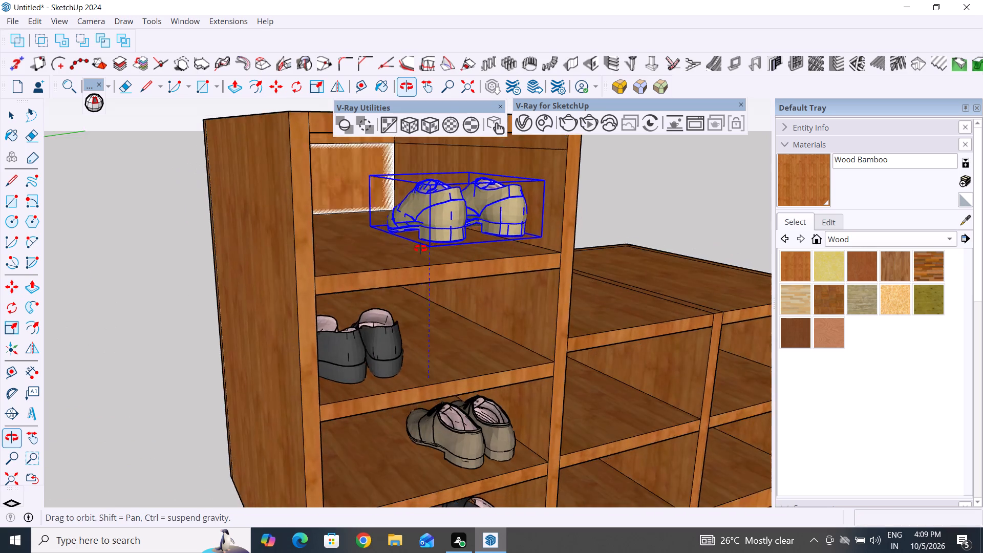
pyautogui.moveTo(420, 248); pyautogui.dragTo(374, 237, button='middle')
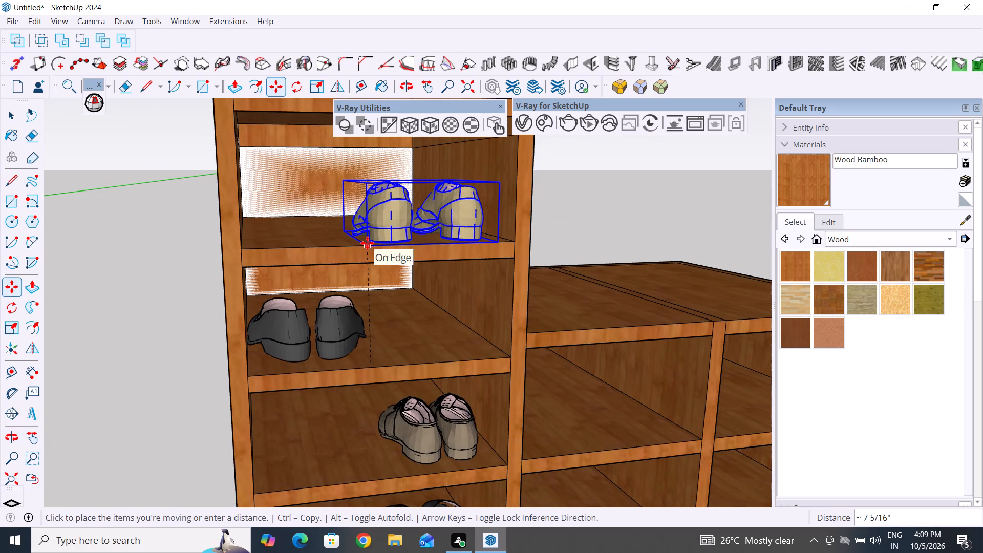
pyautogui.click(364, 238)
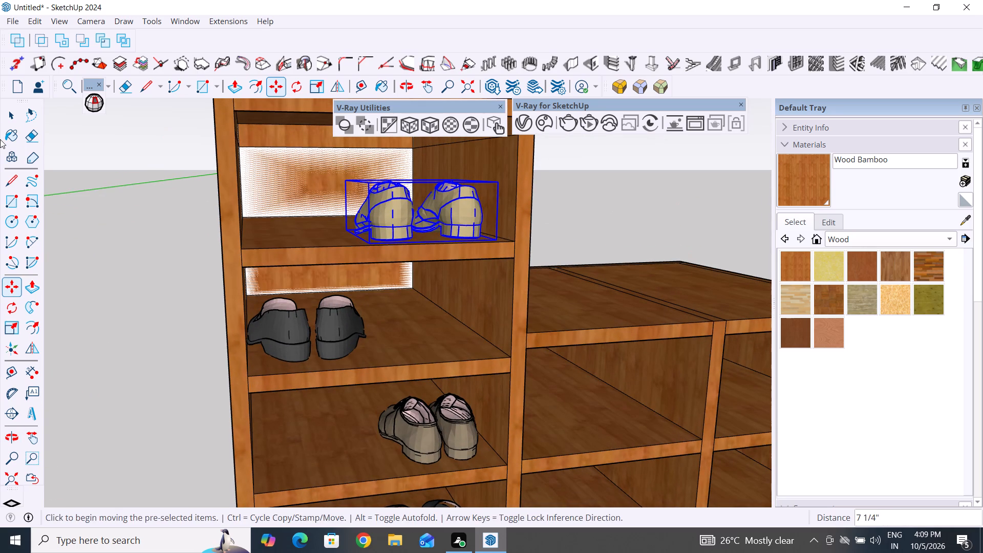
pyautogui.click(11, 112)
pyautogui.click(159, 219)
pyautogui.scroll(-4, 171, 278)
pyautogui.moveTo(172, 279); pyautogui.dragTo(222, 352, button='middle')
pyautogui.scroll(3, 303, 305)
pyautogui.scroll(-9, 303, 305)
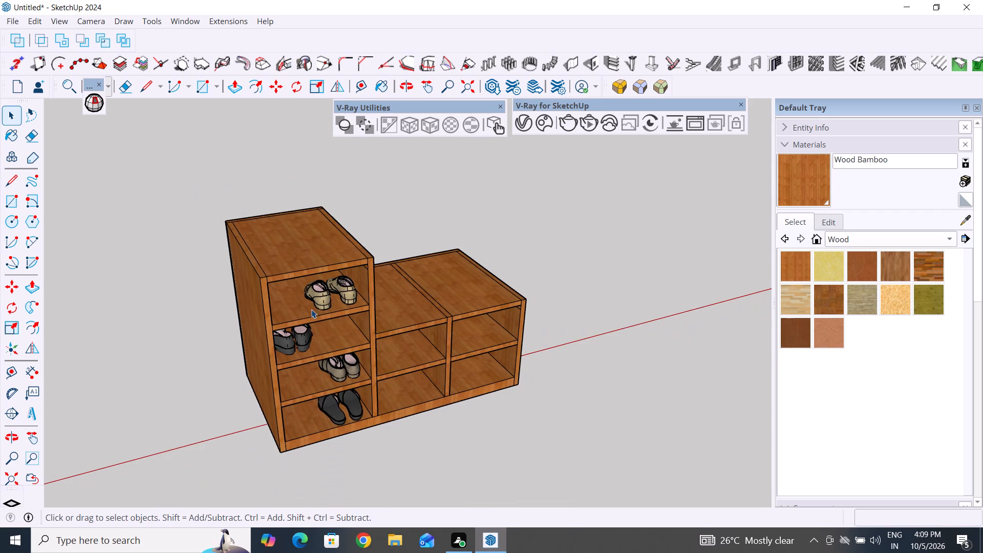
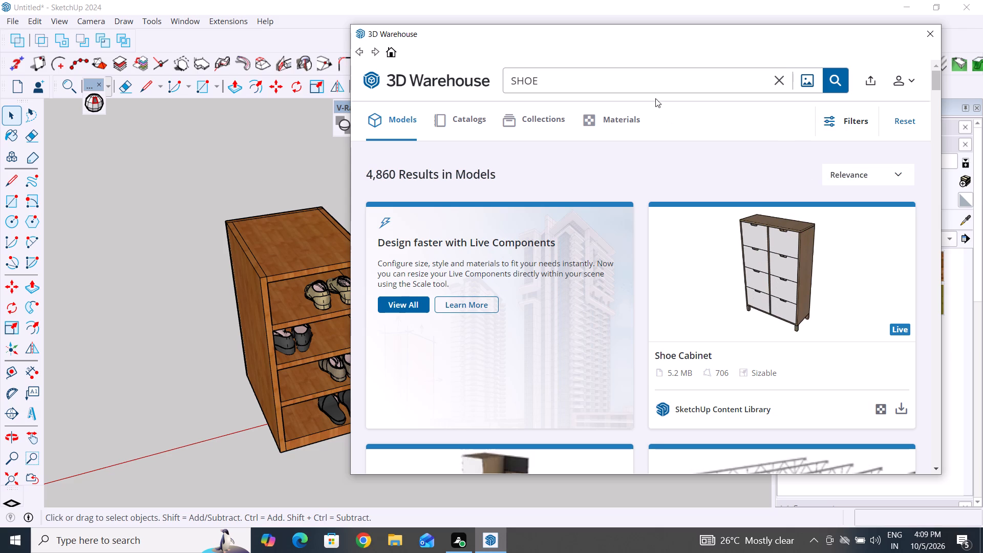
# Search 3D Warehouse models for SHOES in place of the previous search term.
pyautogui.click(848, 80)
pyautogui.click(842, 80)
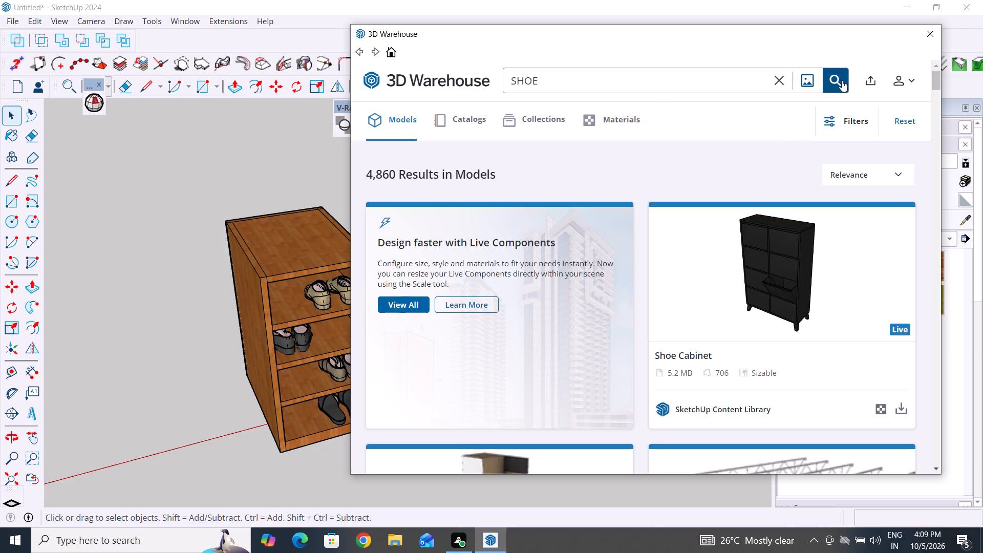
pyautogui.click(580, 93)
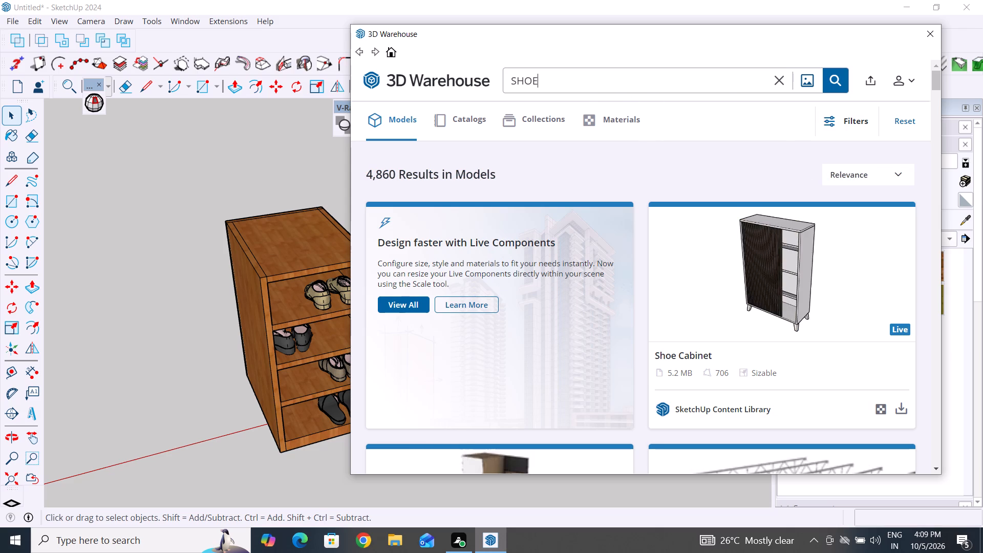
pyautogui.click(580, 87)
pyautogui.press('BackSpace')
pyautogui.press('BackSpace')
pyautogui.press('BackSpace')
pyautogui.press('BackSpace')
pyautogui.press('BackSpace')
pyautogui.press('BackSpace')
pyautogui.press('BackSpace')
pyautogui.press('BackSpace')
pyautogui.press('BackSpace')
pyautogui.press('BackSpace')
pyautogui.press('BackSpace')
pyautogui.press('BackSpace')
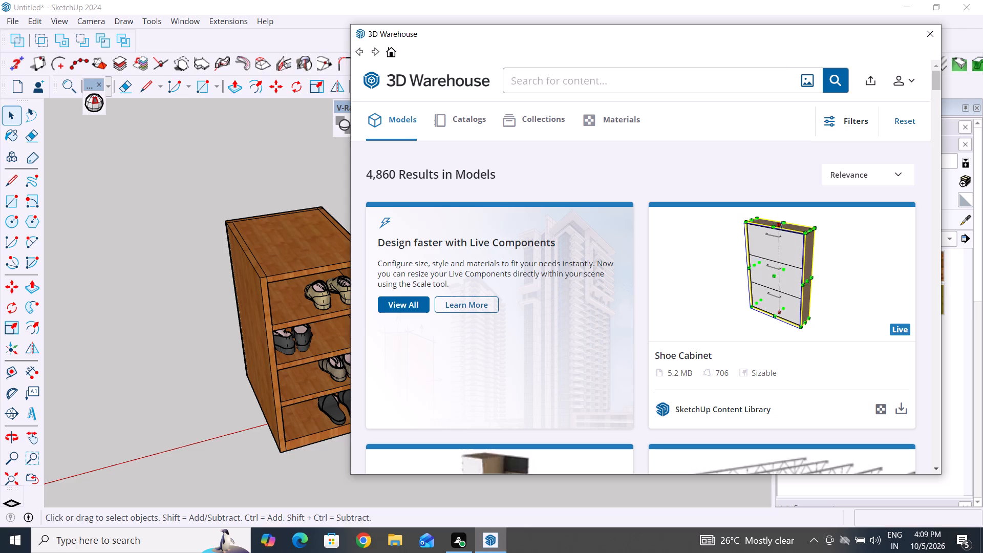
pyautogui.write('SH')
pyautogui.write('OE')
pyautogui.press('s')
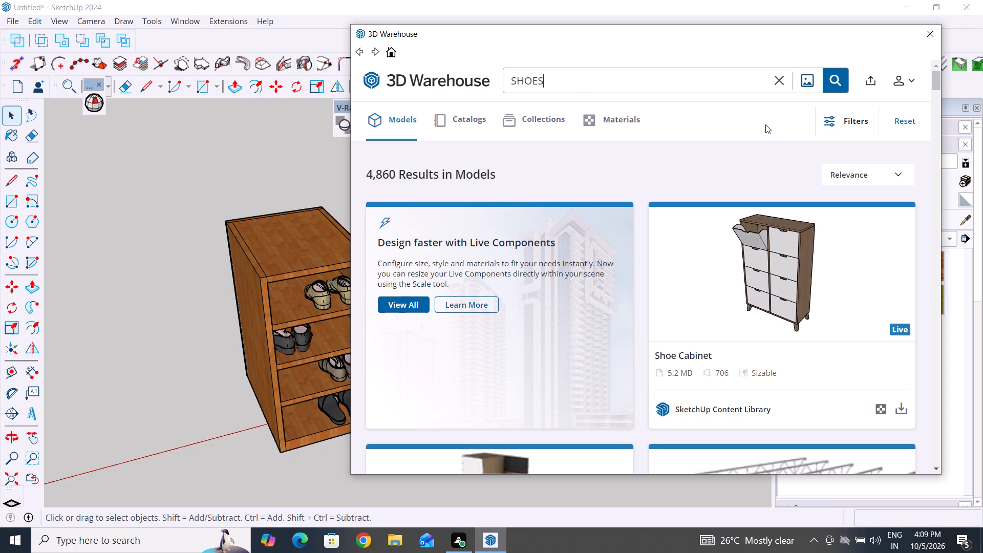
pyautogui.click(832, 85)
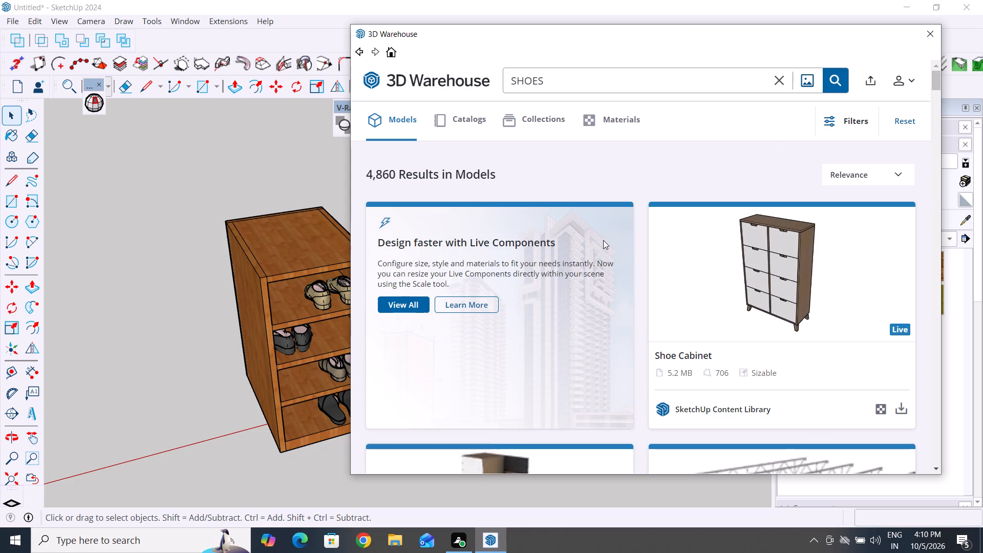
# Download the "Shoe" model with the row of five pairs of flats into the model and place it on the floor beside the cabinet.
pyautogui.scroll(-7, 577, 269)
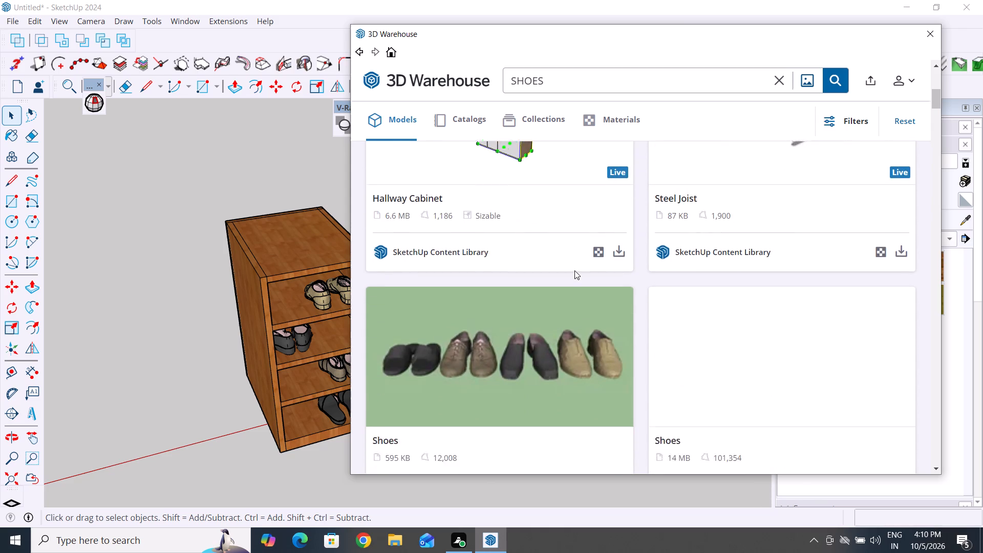
pyautogui.scroll(-2, 574, 270)
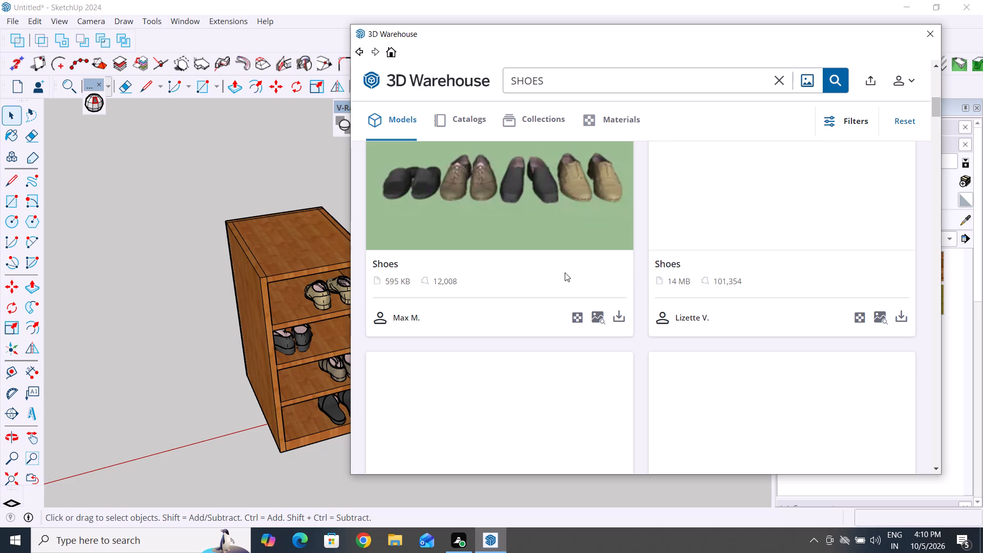
pyautogui.scroll(-1, 565, 272)
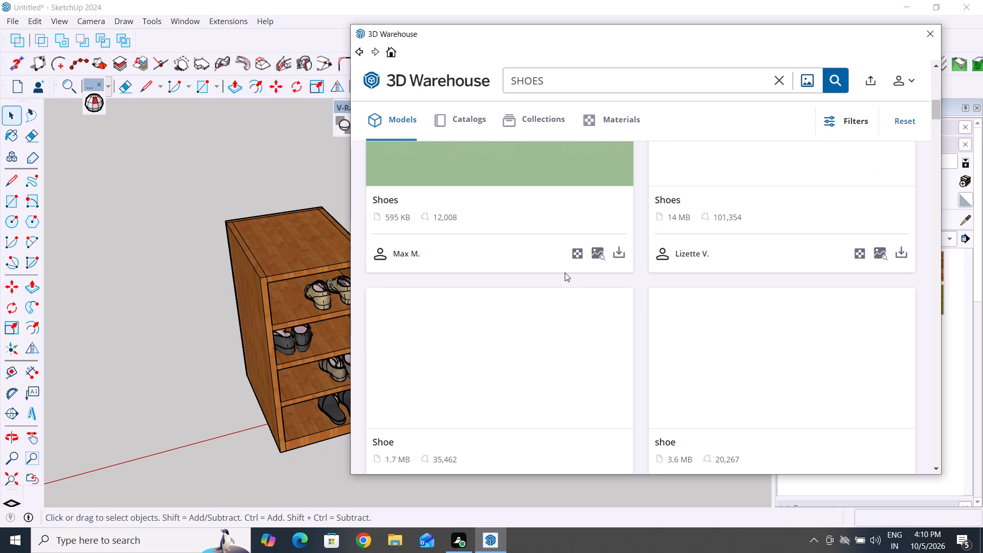
pyautogui.scroll(7, 565, 272)
pyautogui.scroll(-10, 565, 271)
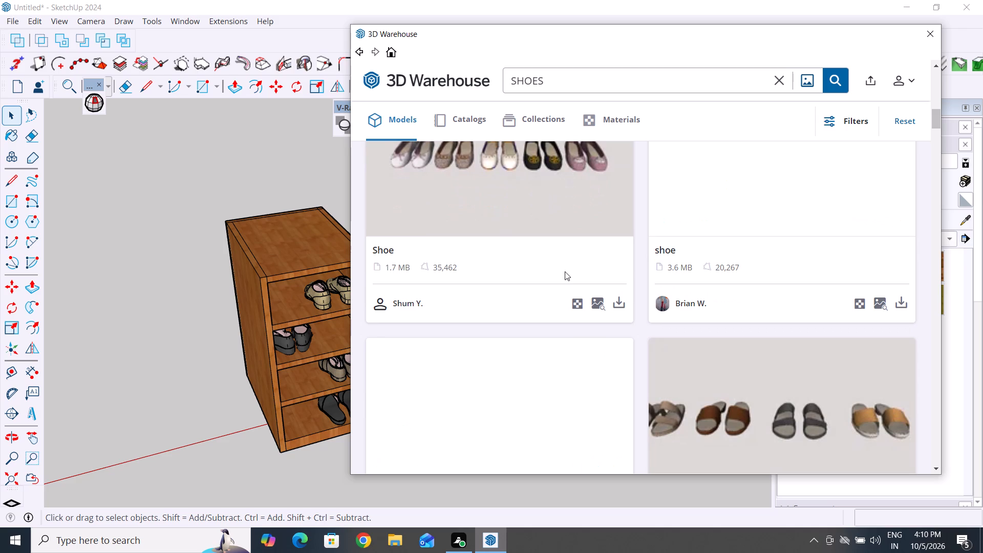
pyautogui.click(617, 299)
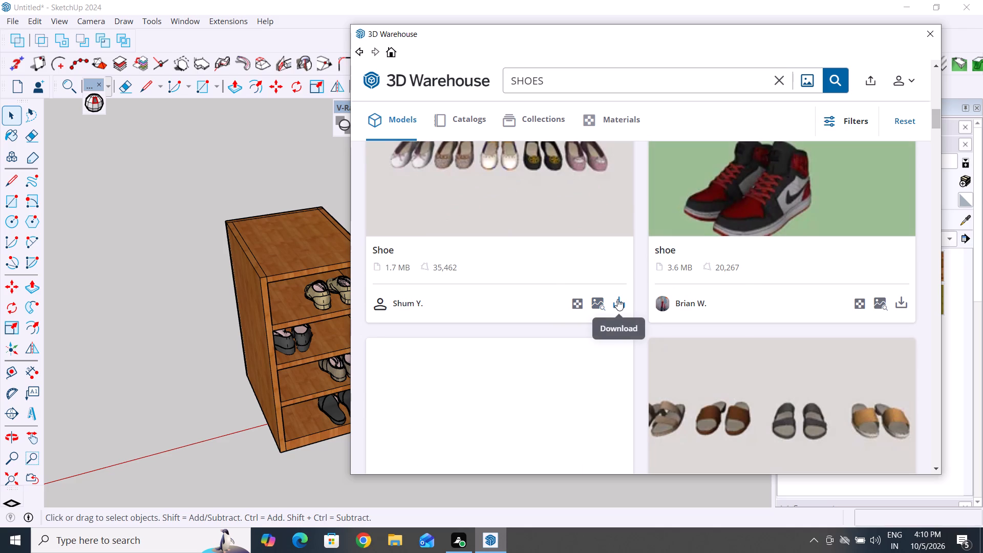
pyautogui.click(606, 263)
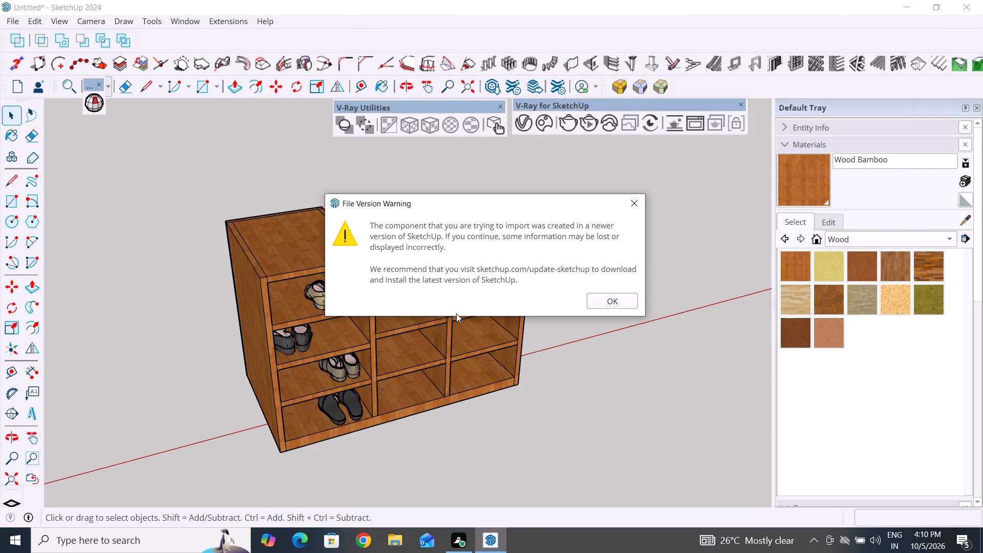
pyautogui.click(626, 301)
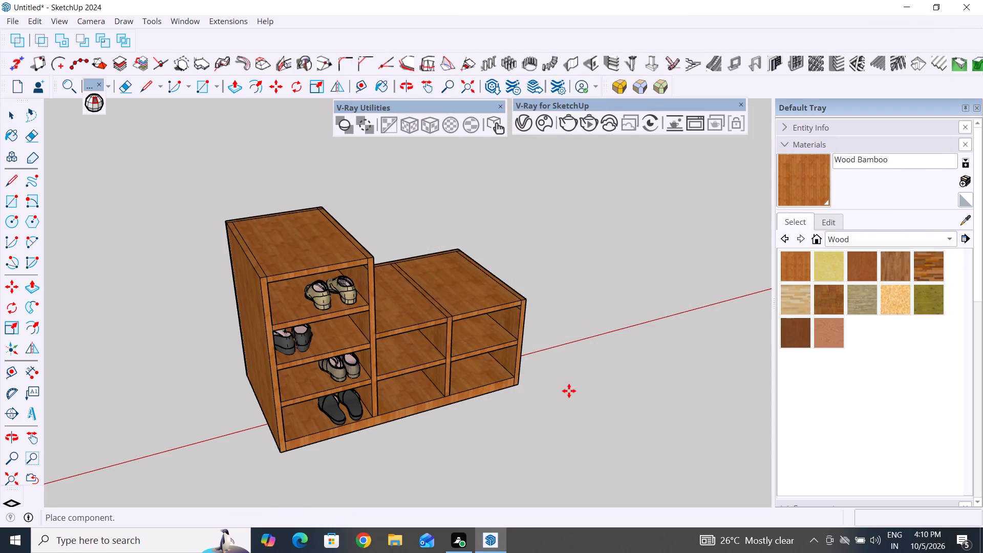
pyautogui.scroll(-10, 628, 438)
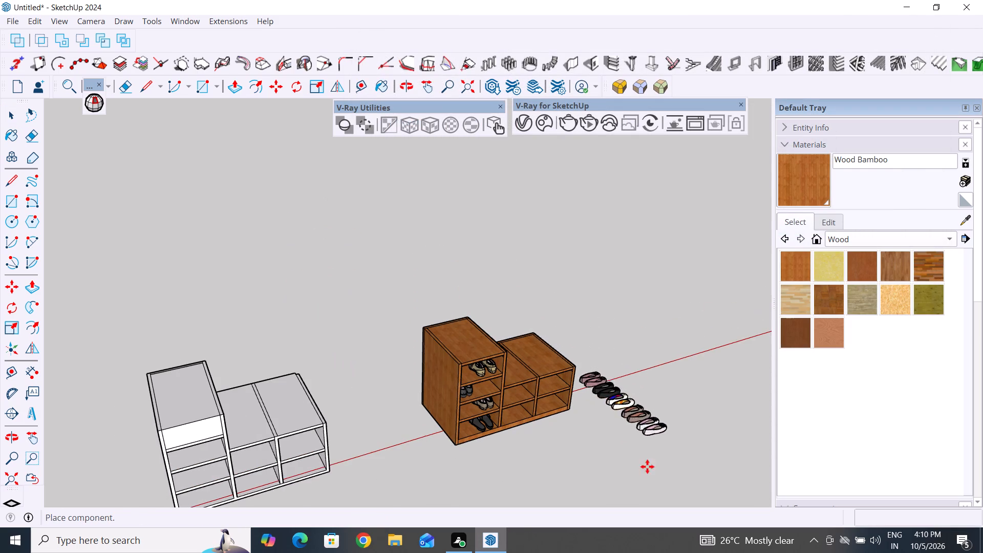
pyautogui.click(703, 501)
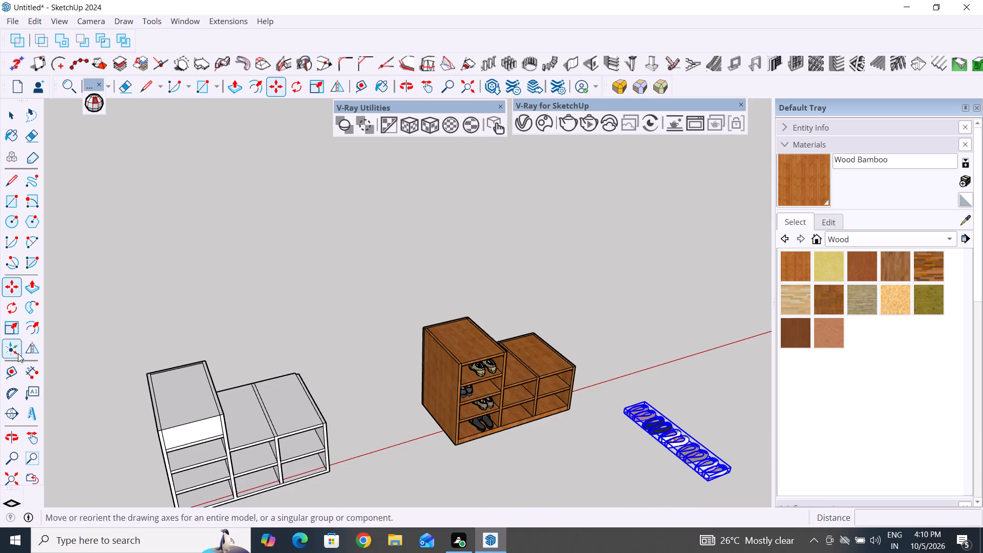
# Rotate the imported row of flats 90° on the floor so it runs parallel to the cabinet's front.
pyautogui.click(17, 309)
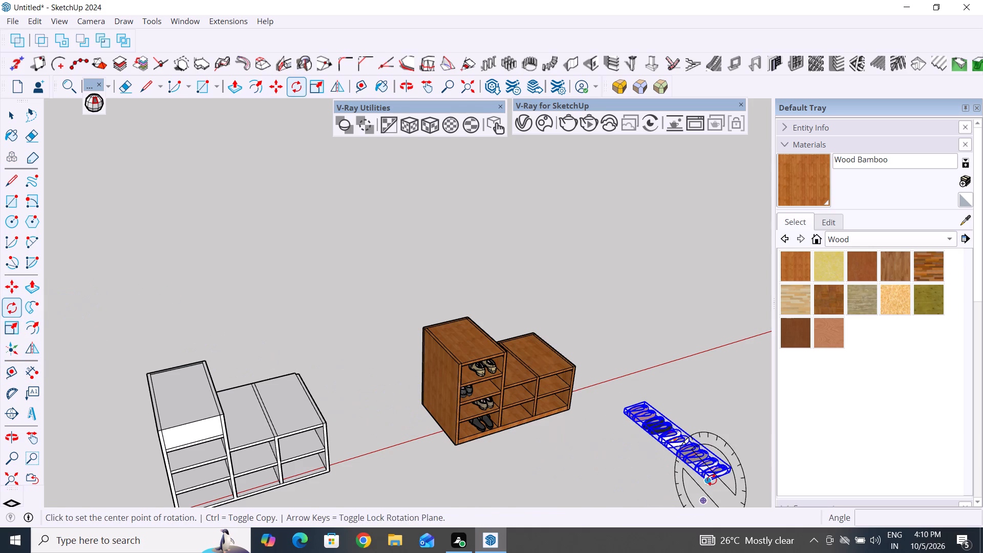
pyautogui.click(671, 475)
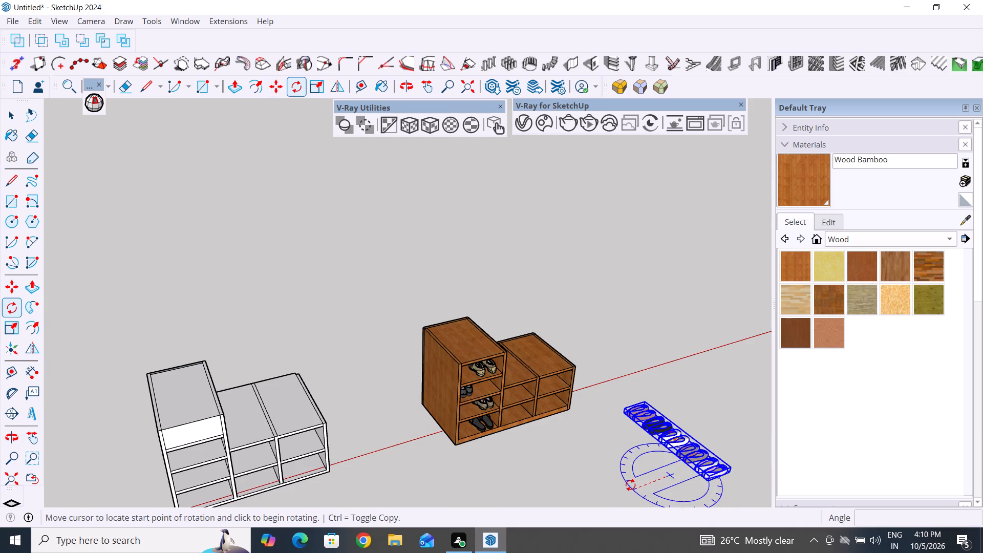
pyautogui.click(630, 485)
pyautogui.click(700, 495)
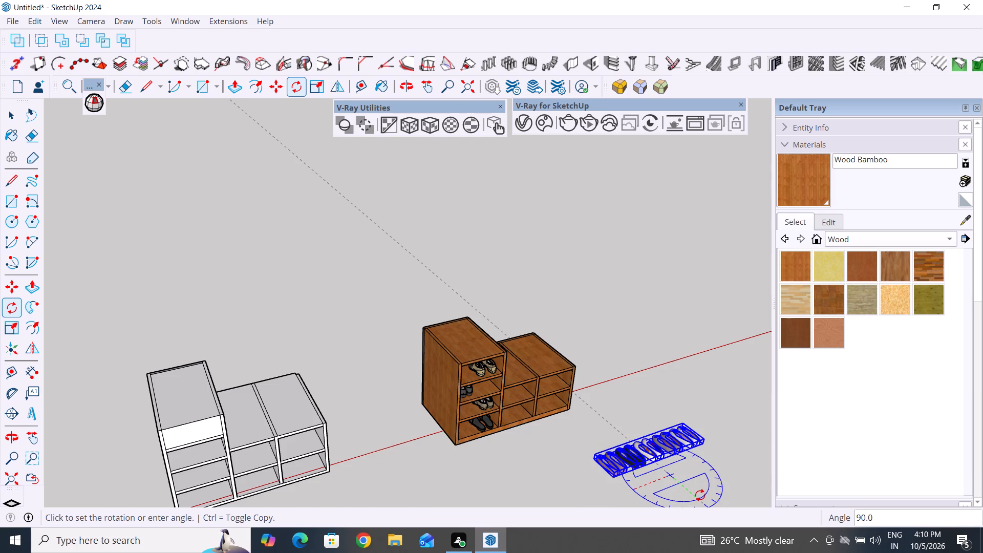
pyautogui.click(11, 111)
pyautogui.click(243, 236)
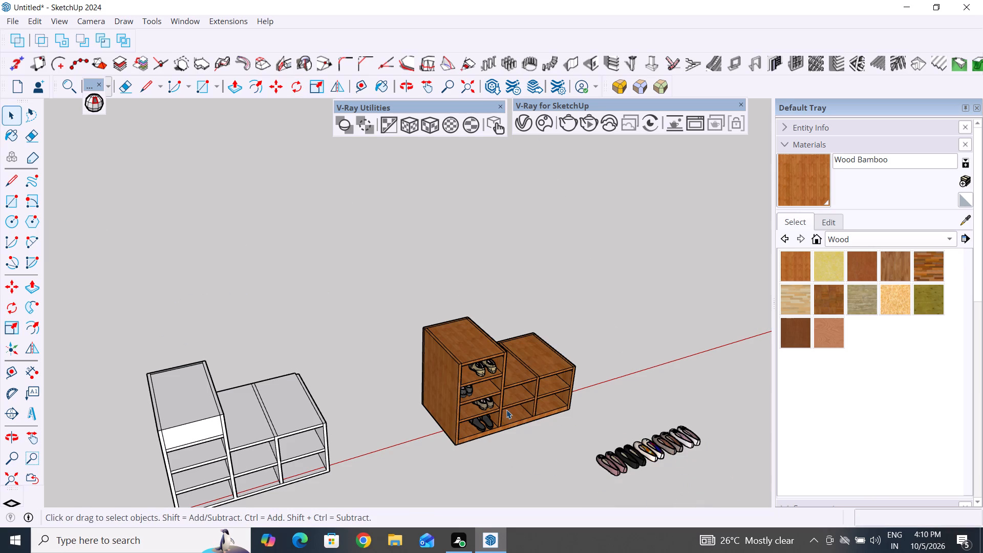
# Explode the imported flats component to release the groups inside it.
pyautogui.scroll(3, 537, 426)
pyautogui.moveTo(547, 433); pyautogui.dragTo(517, 358, button='middle')
pyautogui.scroll(-4, 497, 358)
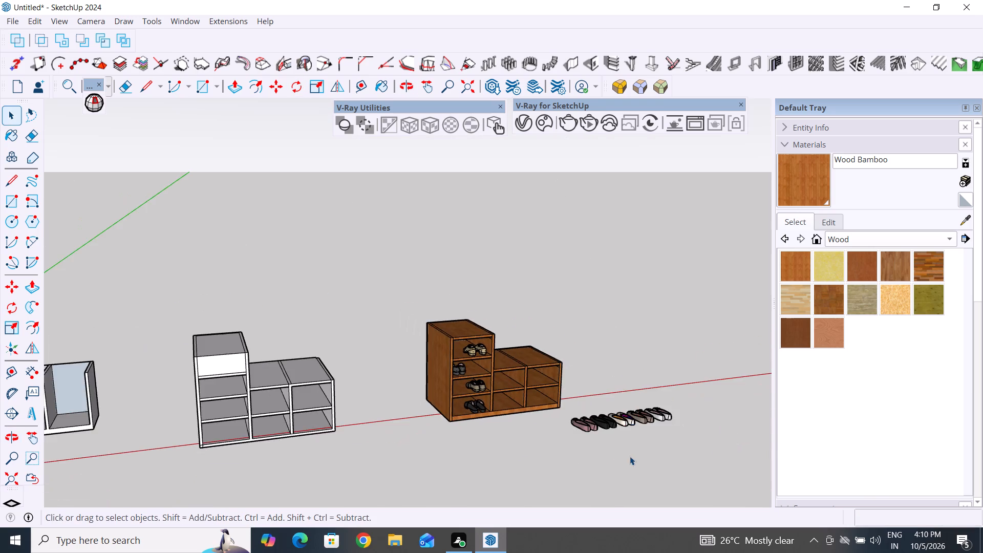
pyautogui.scroll(4, 630, 456)
pyautogui.click(628, 405)
pyautogui.rightClick(628, 405)
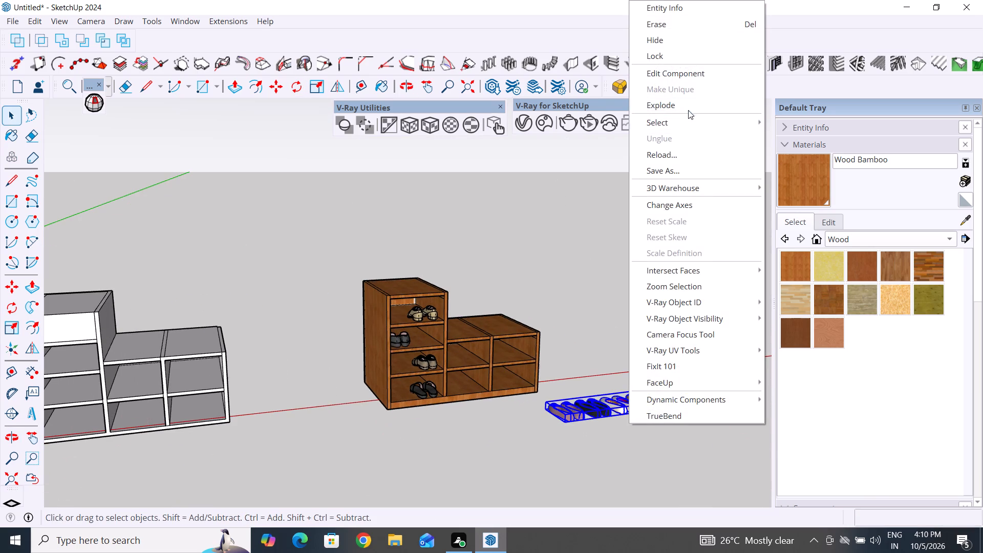
pyautogui.click(687, 107)
pyautogui.click(650, 439)
# Move the pink flats about 3' 8" into the low section's upper compartment next to the tall section.
pyautogui.scroll(4, 602, 444)
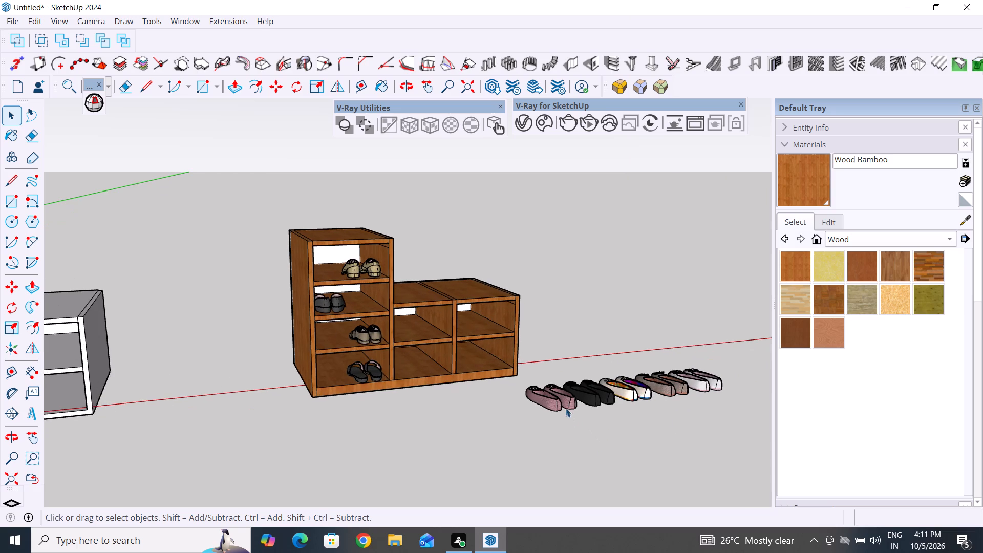
pyautogui.click(565, 405)
pyautogui.press('m')
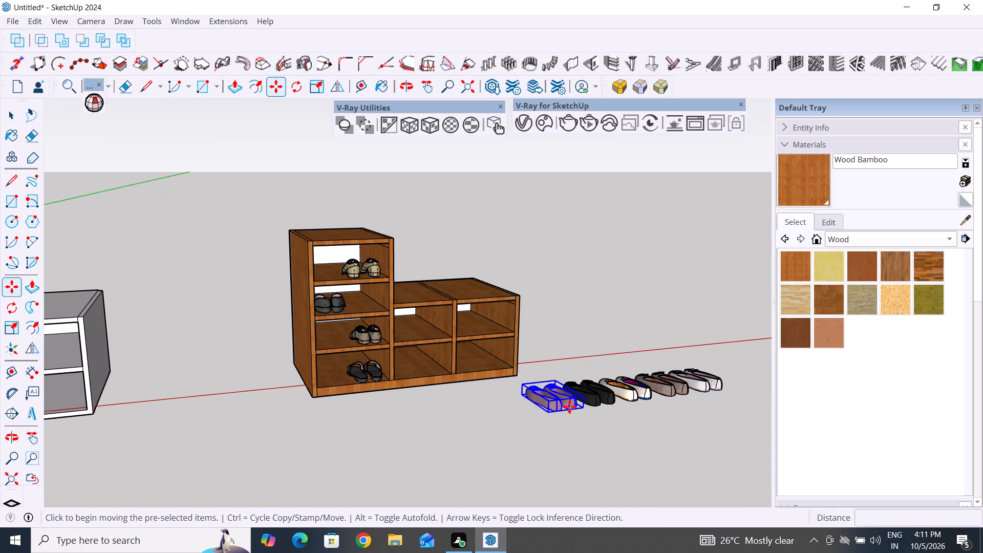
pyautogui.click(582, 408)
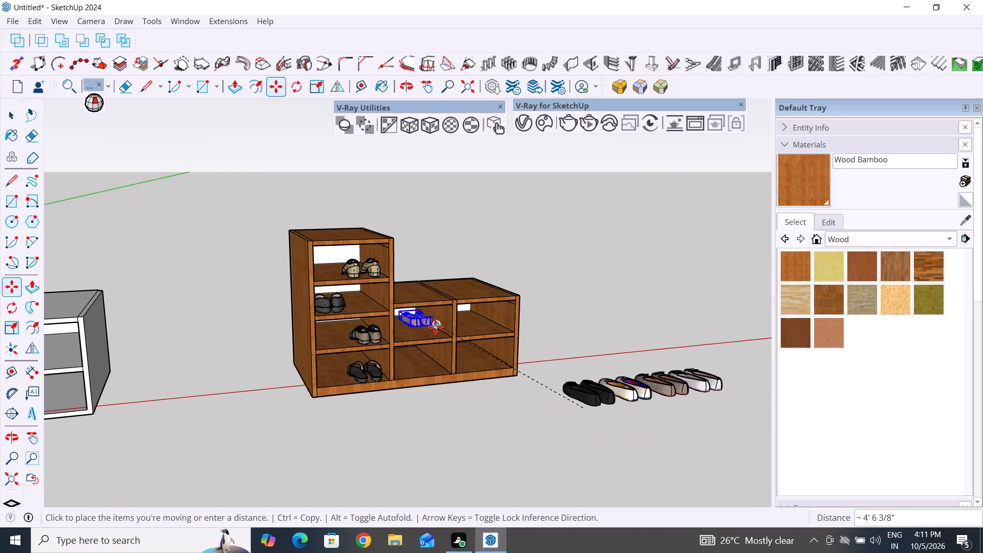
pyautogui.scroll(10, 434, 332)
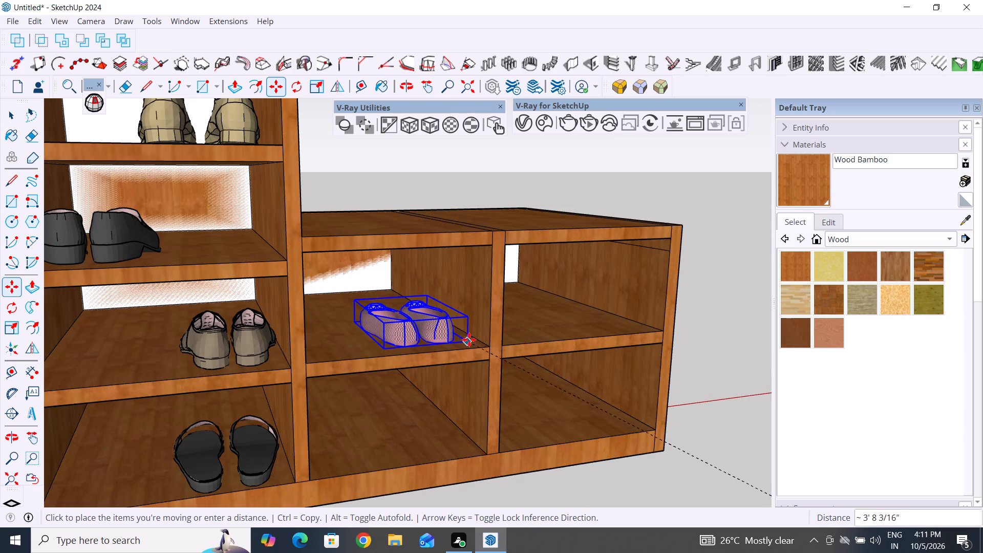
pyautogui.click(469, 339)
pyautogui.moveTo(443, 386); pyautogui.dragTo(455, 423, button='middle')
pyautogui.scroll(-6, 334, 348)
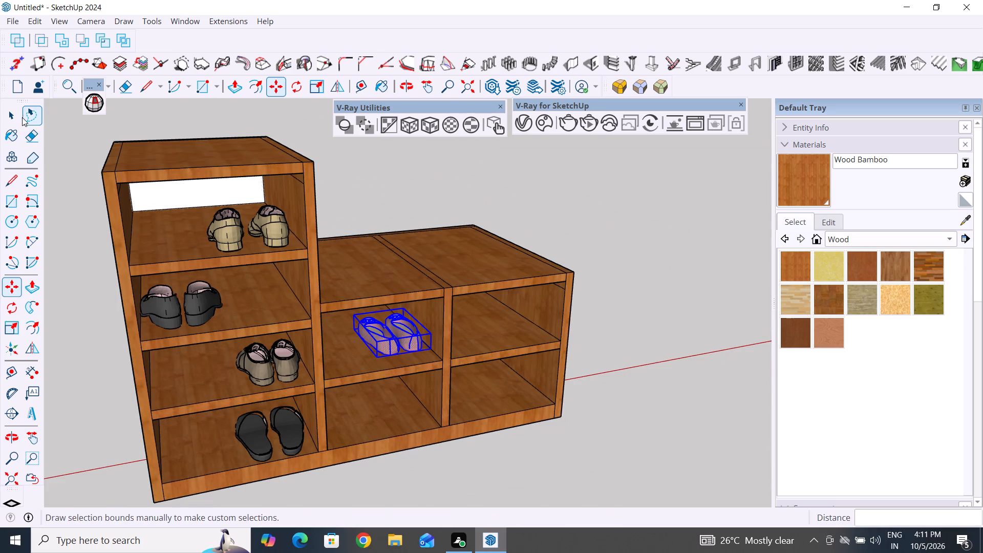
pyautogui.click(14, 116)
pyautogui.click(522, 190)
# Open the group of remaining flats on the floor, explode the outermost black shoe inside it, and close the group.
pyautogui.scroll(-5, 403, 215)
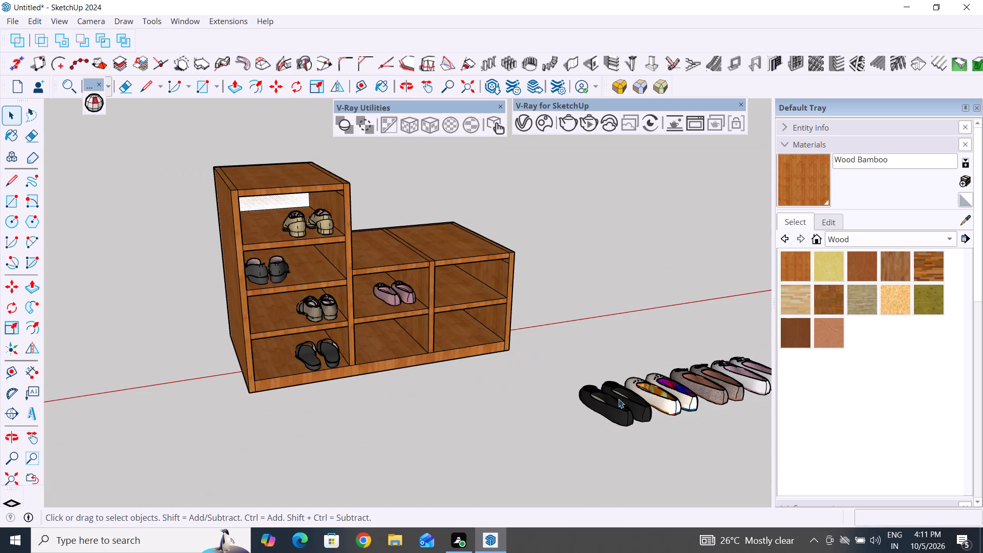
pyautogui.click(621, 420)
pyautogui.rightClick(621, 417)
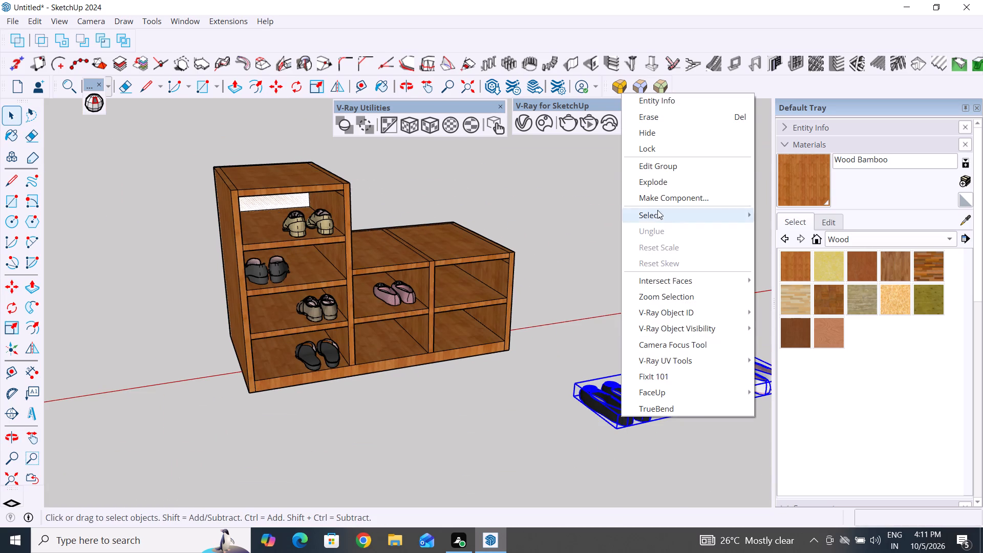
pyautogui.click(667, 173)
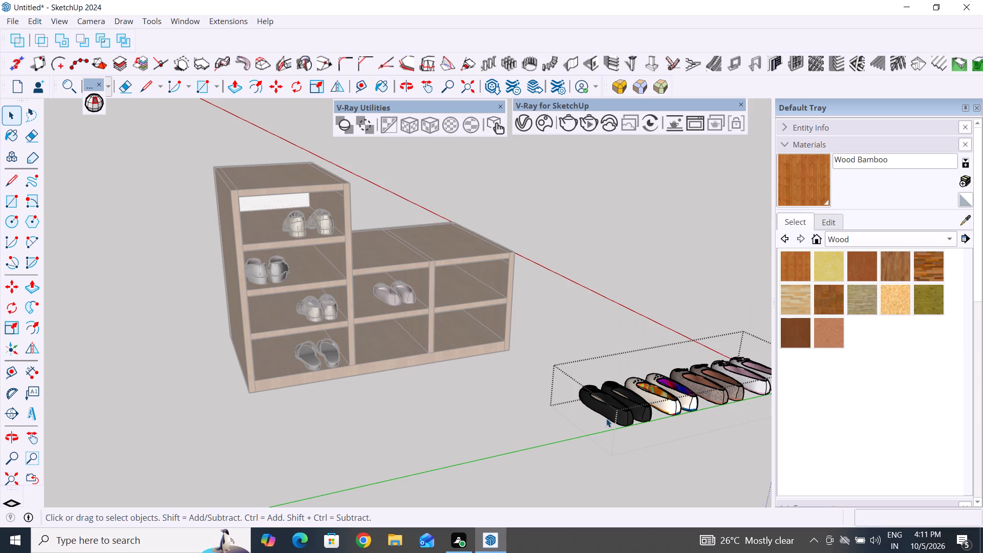
pyautogui.rightClick(615, 405)
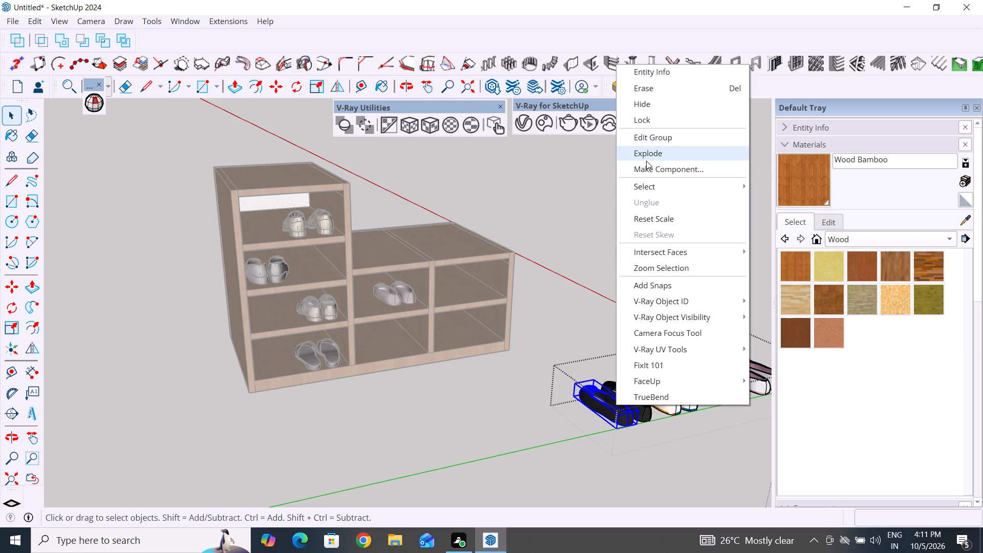
pyautogui.click(646, 159)
pyautogui.click(619, 223)
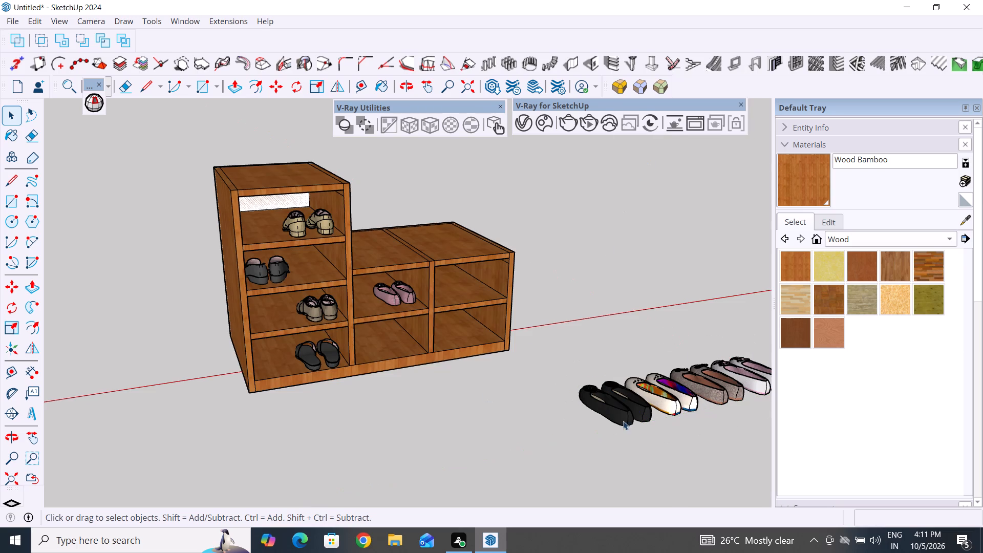
# Explode the group holding the remaining four pairs of flats on the floor.
pyautogui.click(623, 424)
pyautogui.rightClick(623, 424)
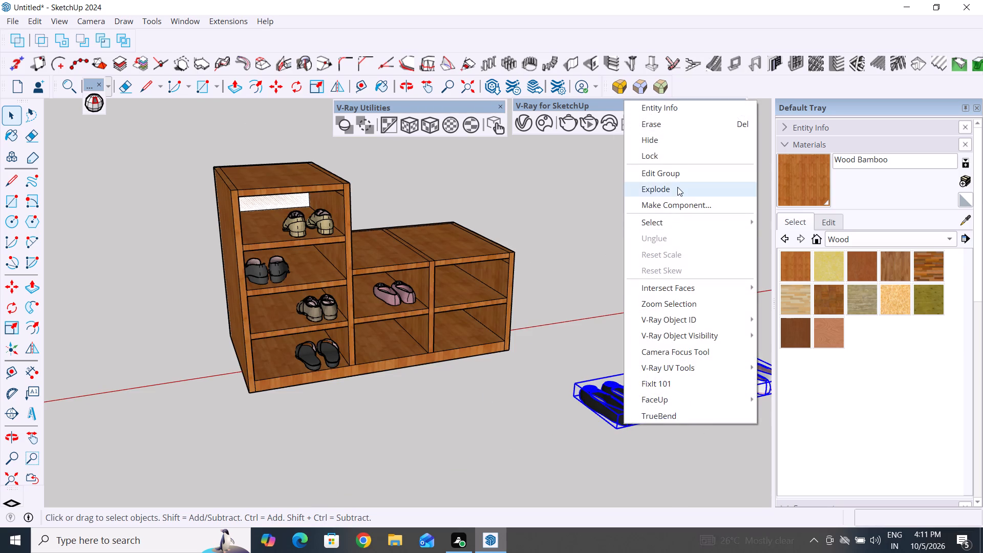
pyautogui.click(677, 186)
pyautogui.click(648, 483)
# Move the pair of black flats about 4' from the floor into the low section's lower compartment next to the tall section.
pyautogui.click(638, 417)
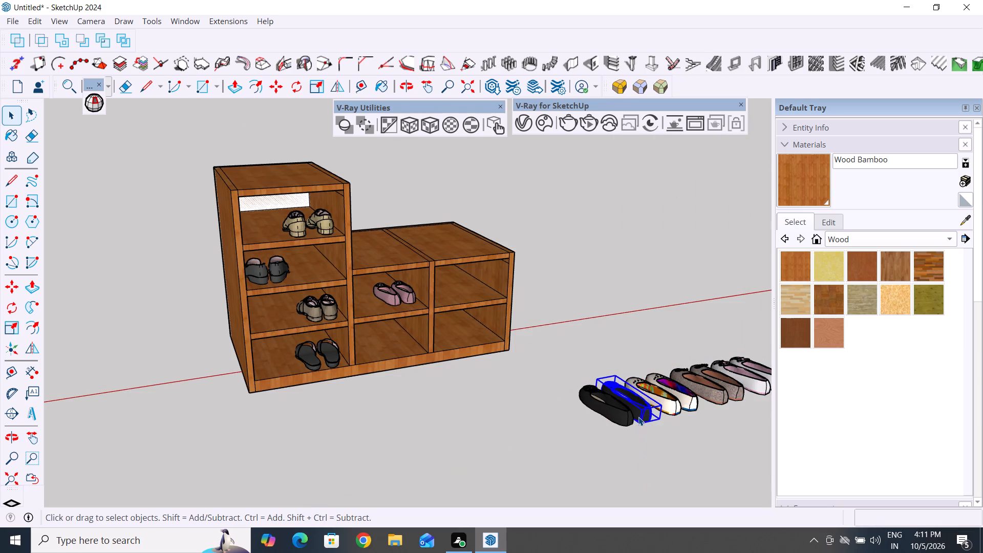
pyautogui.click(628, 421)
pyautogui.click(647, 420)
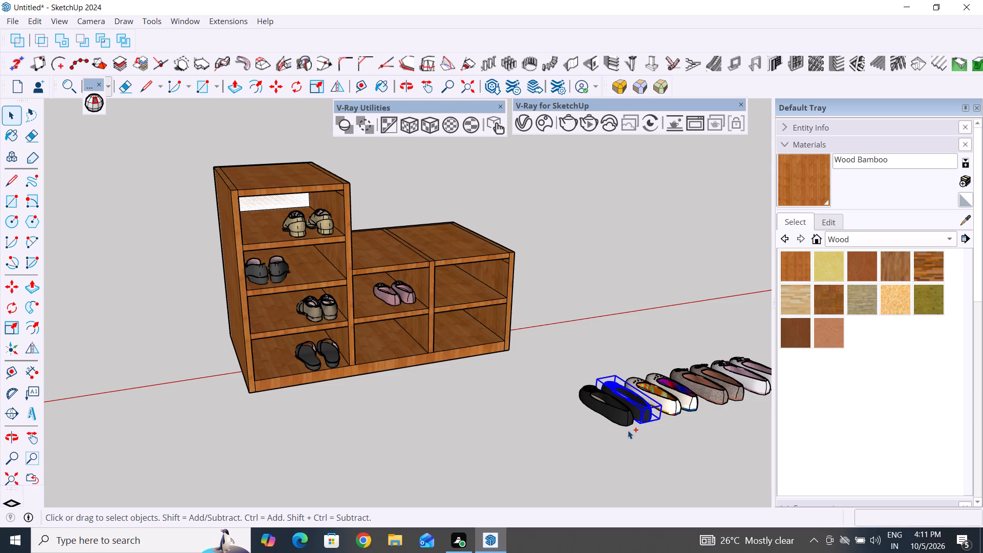
pyautogui.keyDown('ctrl'); pyautogui.click(627, 429); pyautogui.keyUp('ctrl')
pyautogui.keyDown('ctrl'); pyautogui.click(627, 422); pyautogui.keyUp('ctrl')
pyautogui.press('m')
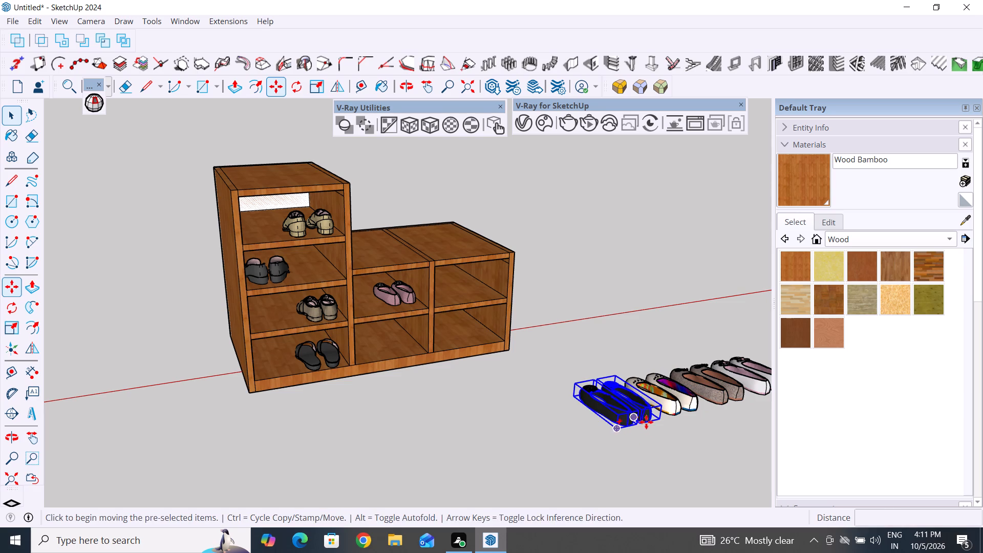
pyautogui.click(657, 421)
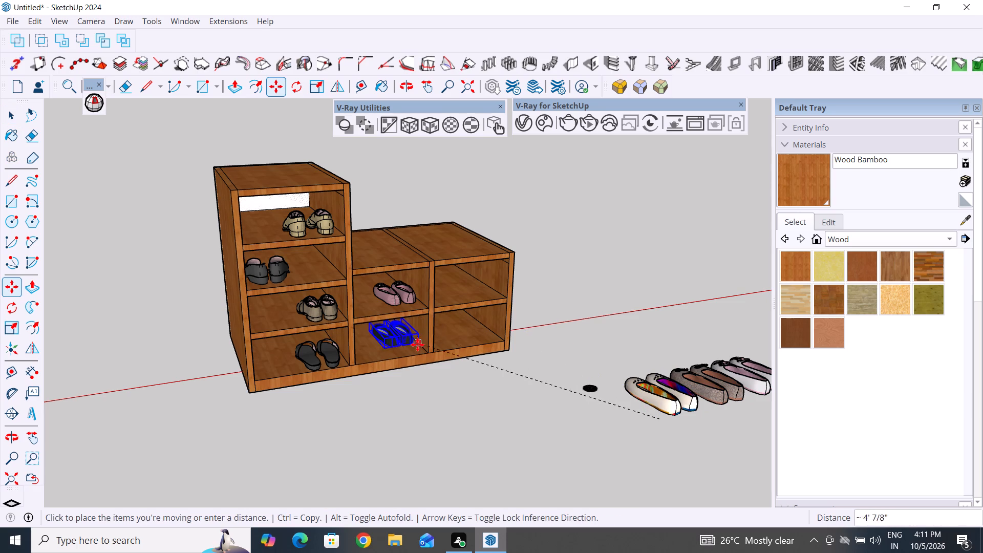
pyautogui.scroll(6, 420, 345)
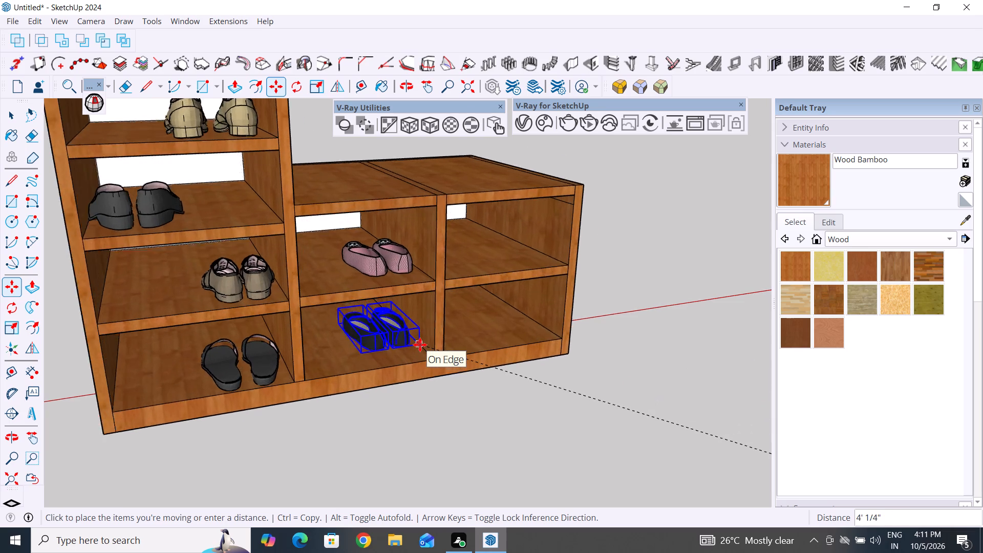
pyautogui.scroll(5, 420, 345)
pyautogui.click(420, 345)
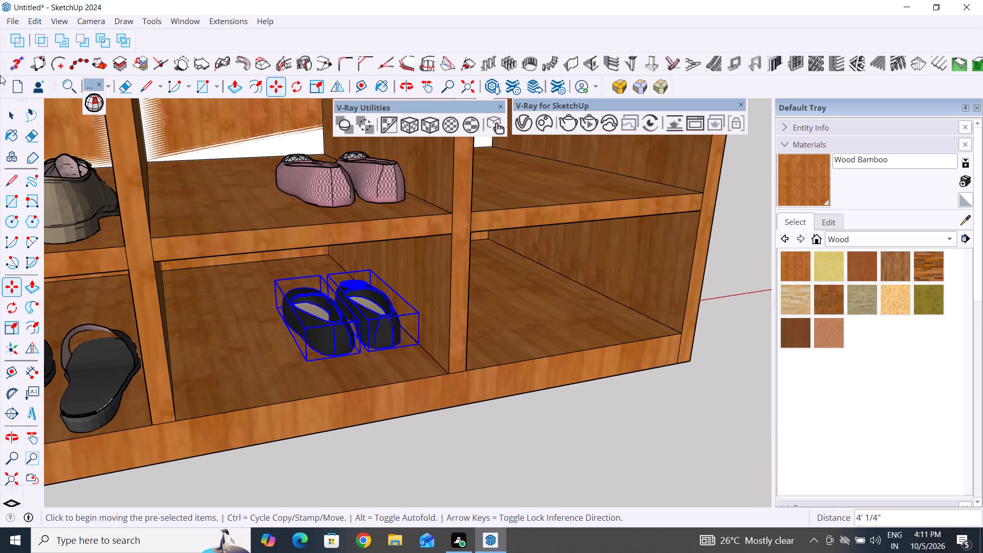
pyautogui.click(17, 112)
pyautogui.click(429, 477)
# Delete the loose round logo emblem left on the floor beside the remaining flats.
pyautogui.scroll(-3, 368, 411)
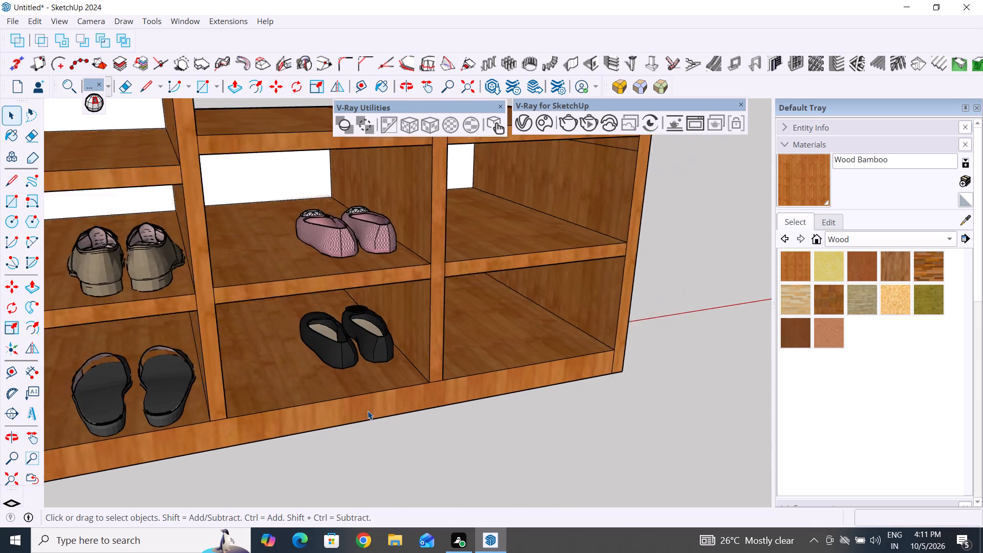
pyautogui.scroll(-10, 368, 411)
pyautogui.scroll(-5, 348, 314)
pyautogui.scroll(4, 527, 389)
pyautogui.scroll(5, 456, 401)
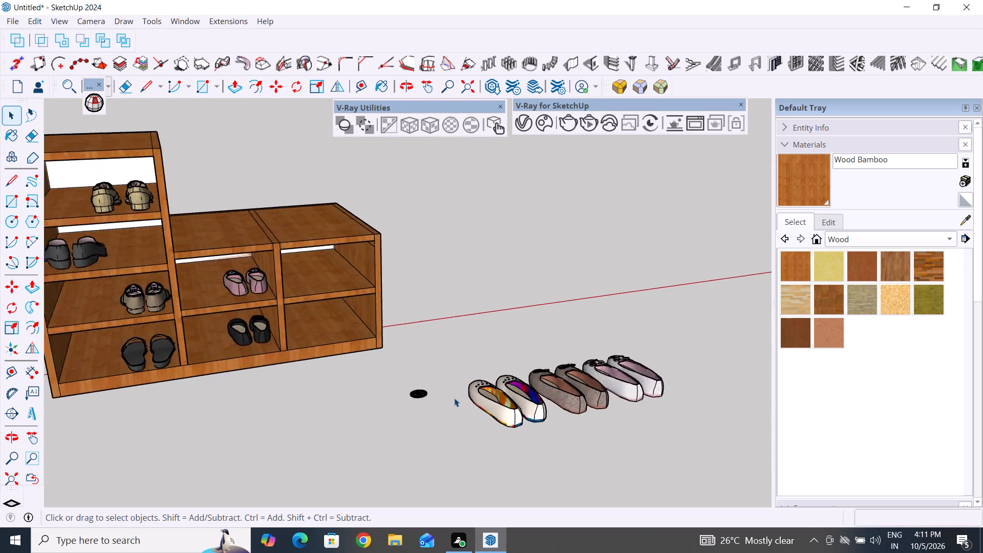
pyautogui.moveTo(436, 407); pyautogui.dragTo(432, 494, button='middle')
pyautogui.scroll(-5, 477, 305)
pyautogui.scroll(8, 440, 431)
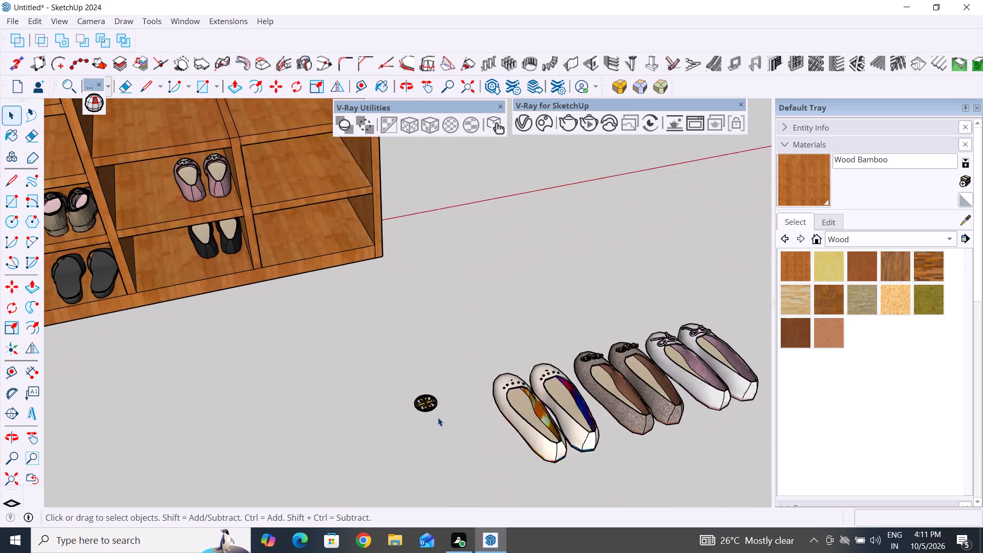
pyautogui.scroll(12, 438, 417)
pyautogui.click(426, 401)
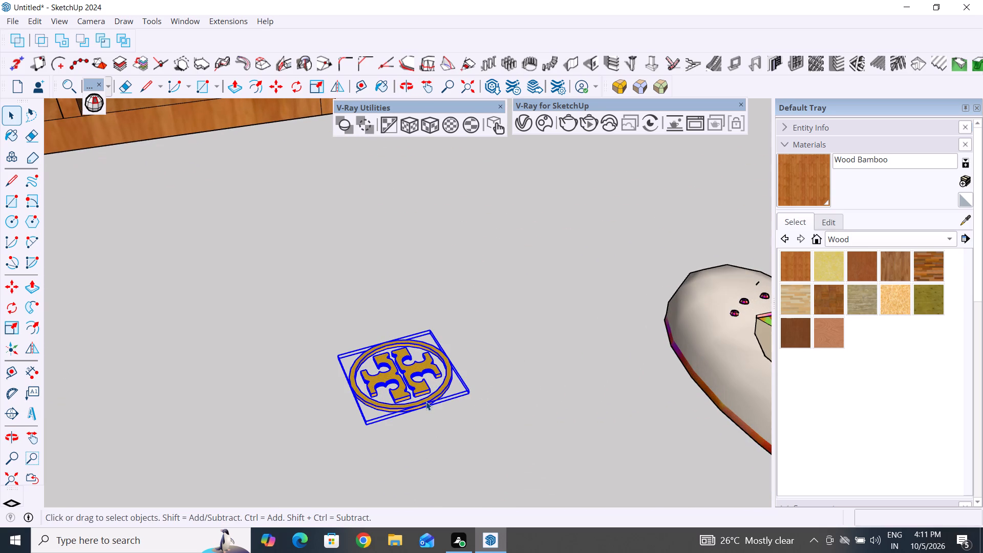
pyautogui.press('Delete')
# Move the white flats with multicoloured lining about 3' 11" into the low section's outer upper compartment.
pyautogui.scroll(-15, 426, 401)
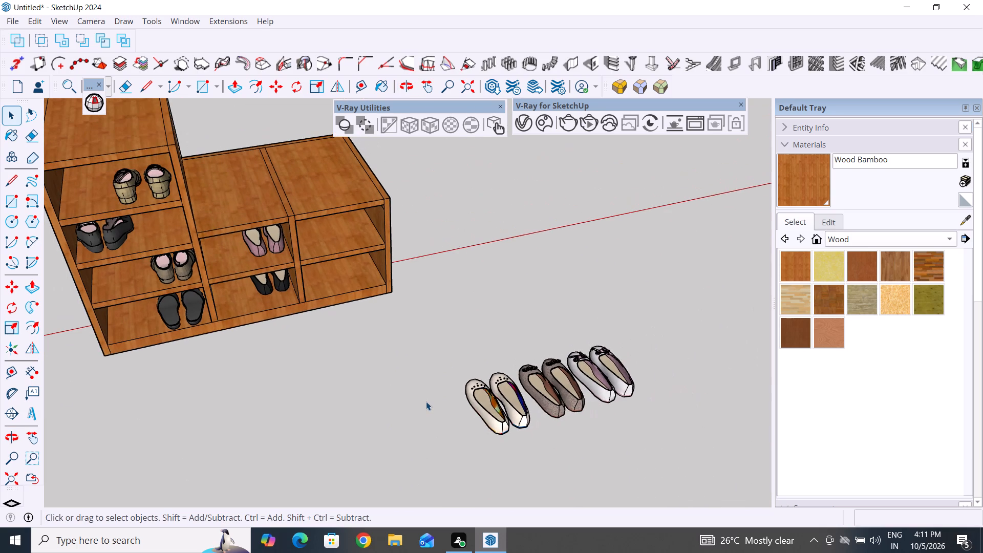
pyautogui.click(522, 428)
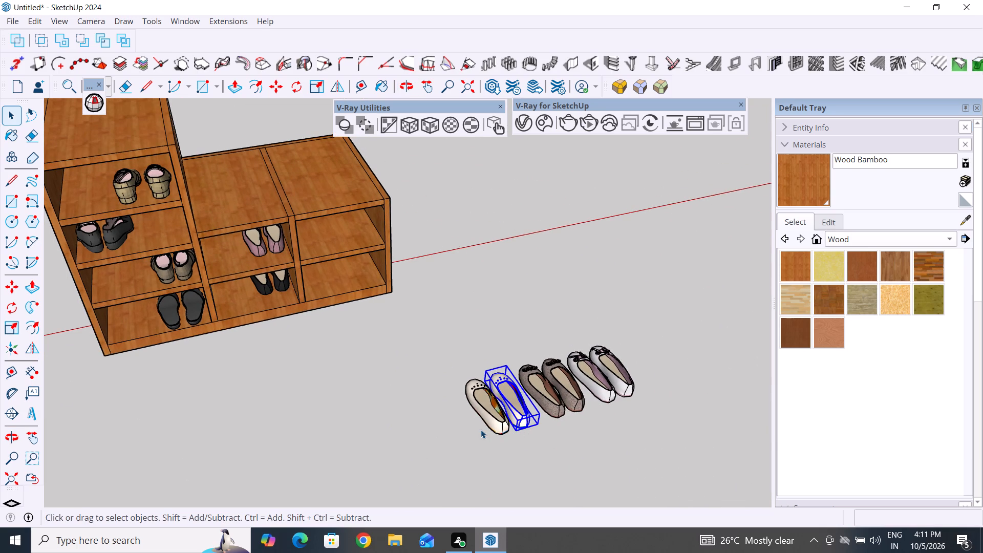
pyautogui.keyDown('ctrl'); pyautogui.click(478, 423); pyautogui.keyUp('ctrl')
pyautogui.keyDown('ctrl'); pyautogui.click(496, 425); pyautogui.keyUp('ctrl')
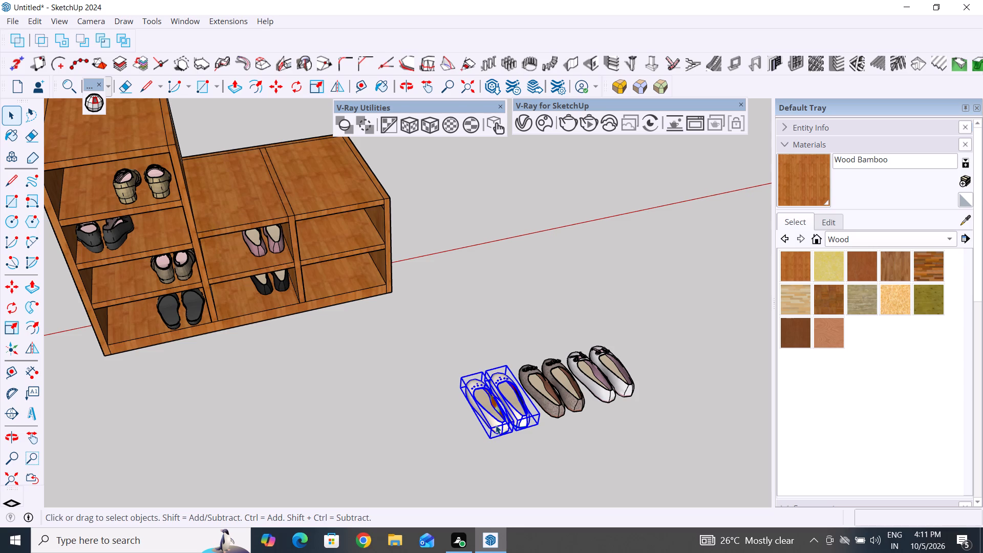
pyautogui.press('m')
pyautogui.click(536, 425)
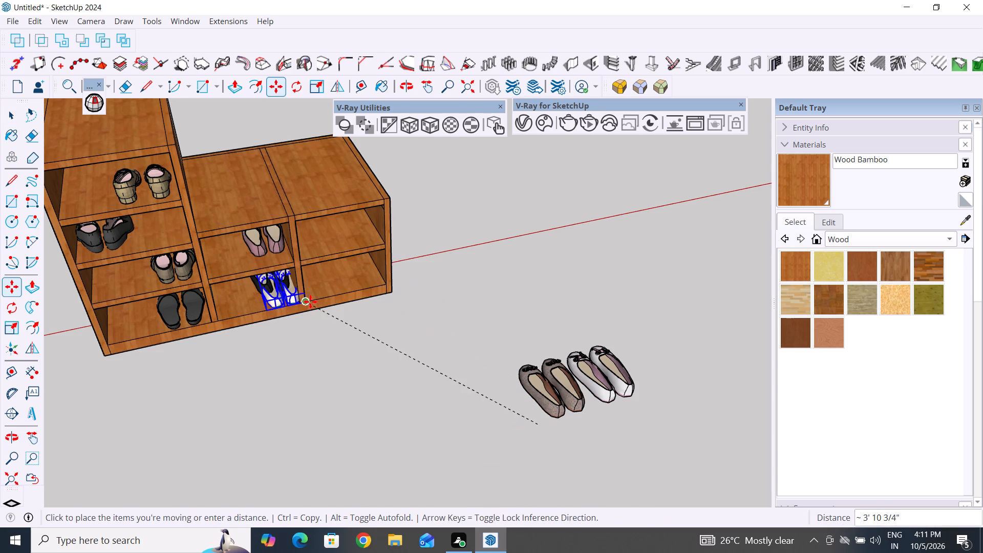
pyautogui.scroll(-7, 311, 300)
pyautogui.scroll(13, 331, 267)
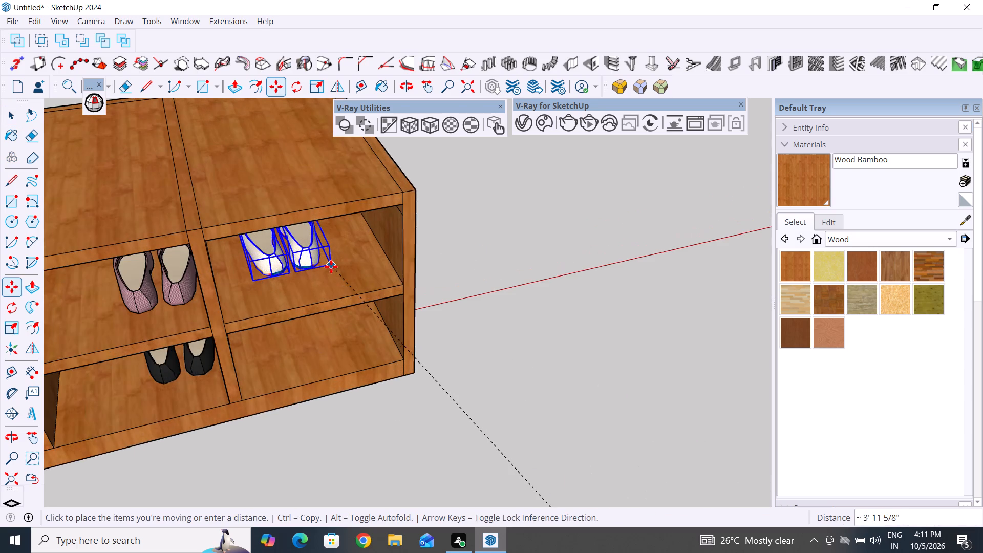
pyautogui.moveTo(332, 268); pyautogui.dragTo(366, 187, button='middle')
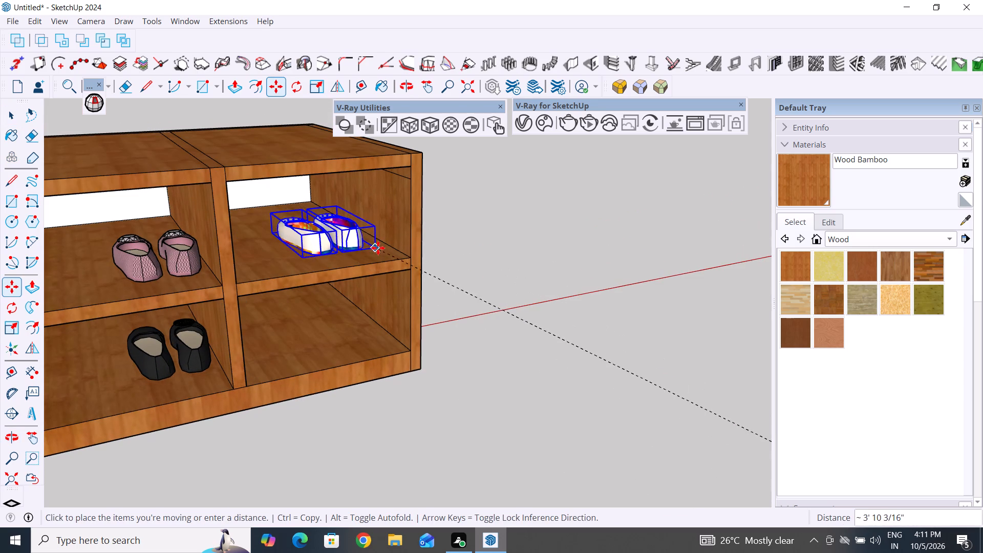
pyautogui.click(383, 244)
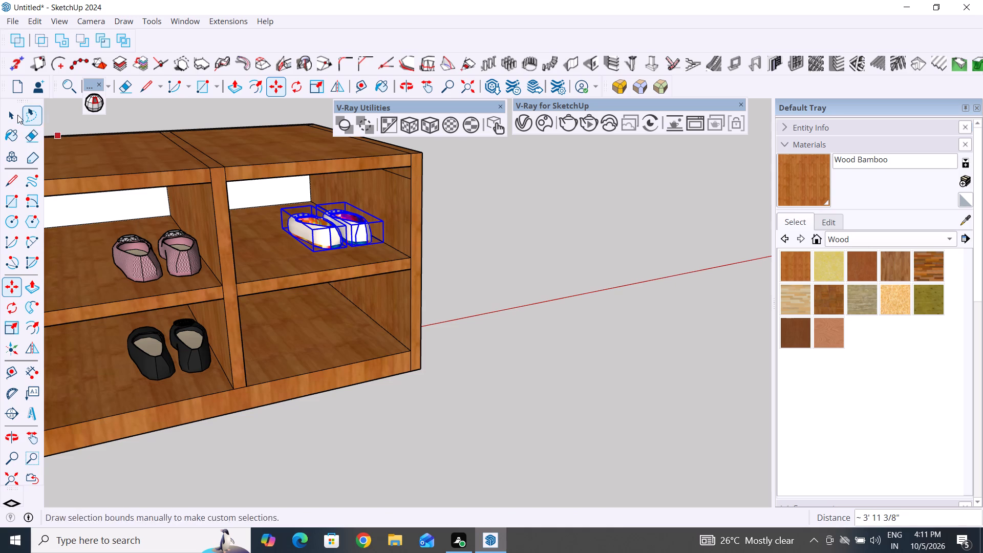
pyautogui.click(10, 118)
pyautogui.click(407, 434)
# Move the grey-brown flats about 4' 2" into the outer upper compartment, beside the white multicoloured-lined pair.
pyautogui.scroll(-5, 393, 350)
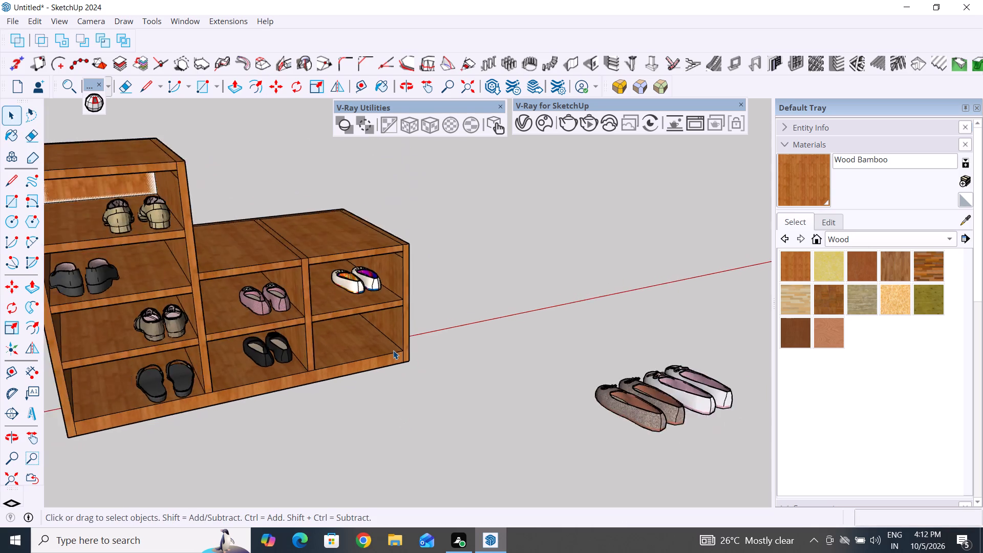
pyautogui.scroll(-5, 393, 350)
pyautogui.moveTo(393, 350); pyautogui.dragTo(391, 392, button='middle')
pyautogui.scroll(3, 529, 427)
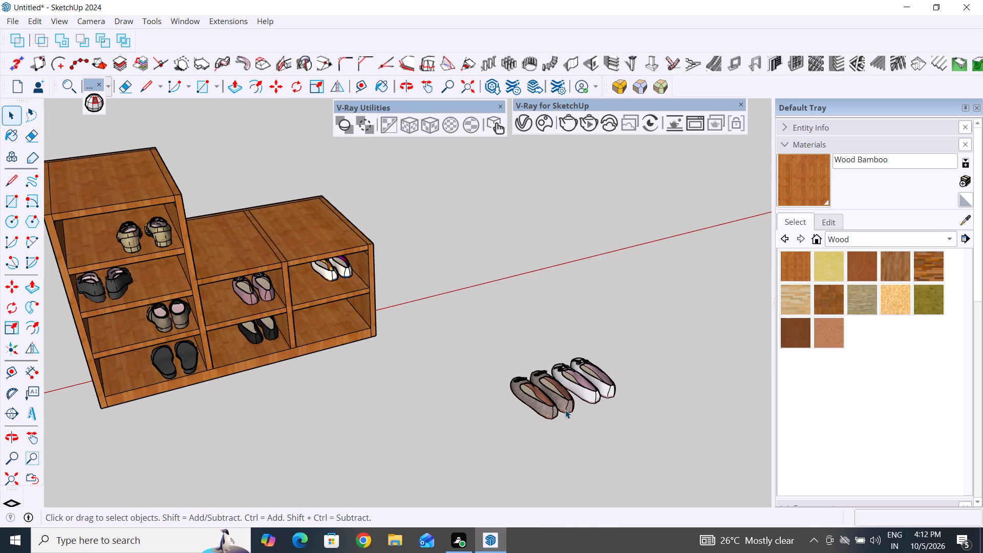
pyautogui.click(565, 410)
pyautogui.keyDown('ctrl'); pyautogui.click(551, 415); pyautogui.keyUp('ctrl')
pyautogui.press('m')
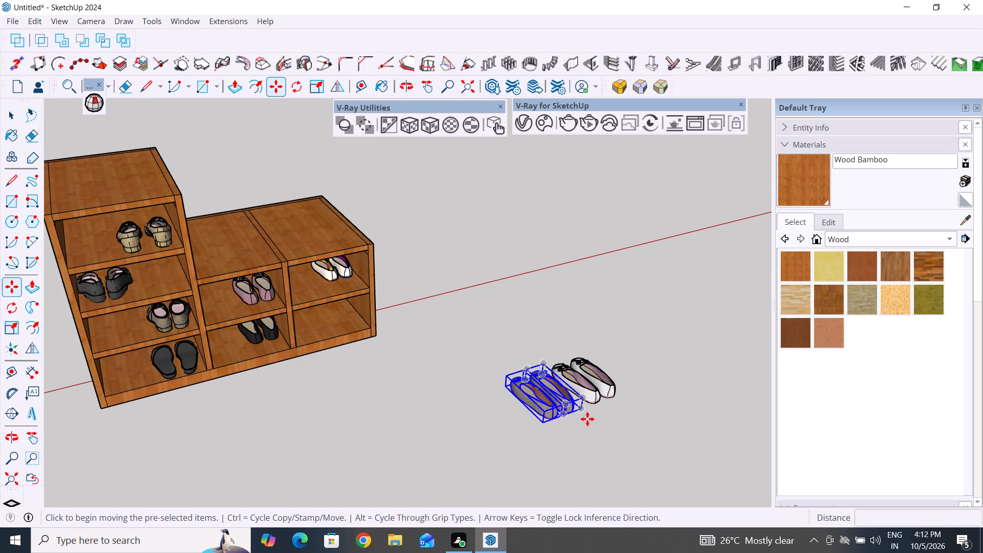
pyautogui.click(583, 411)
pyautogui.scroll(9, 352, 318)
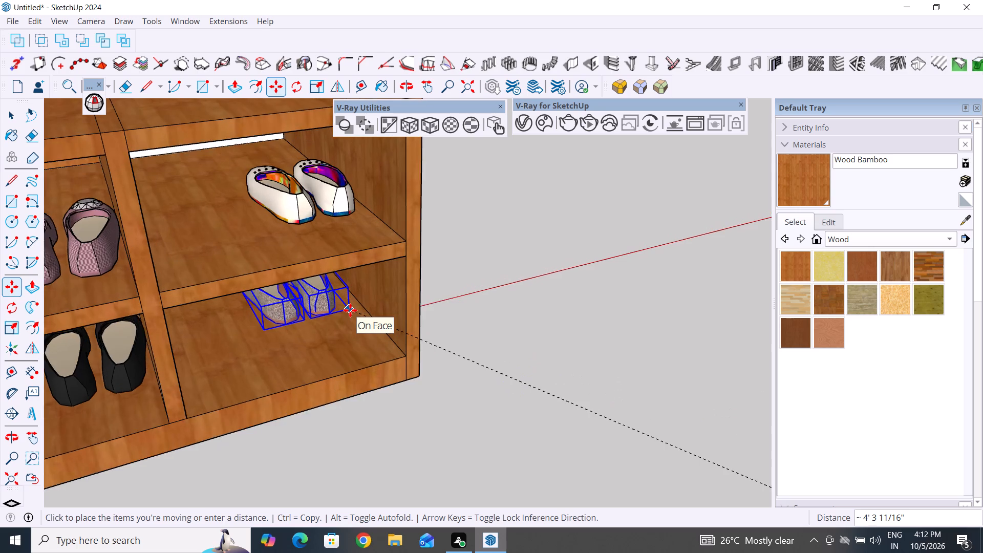
pyautogui.scroll(3, 350, 310)
pyautogui.scroll(-5, 350, 310)
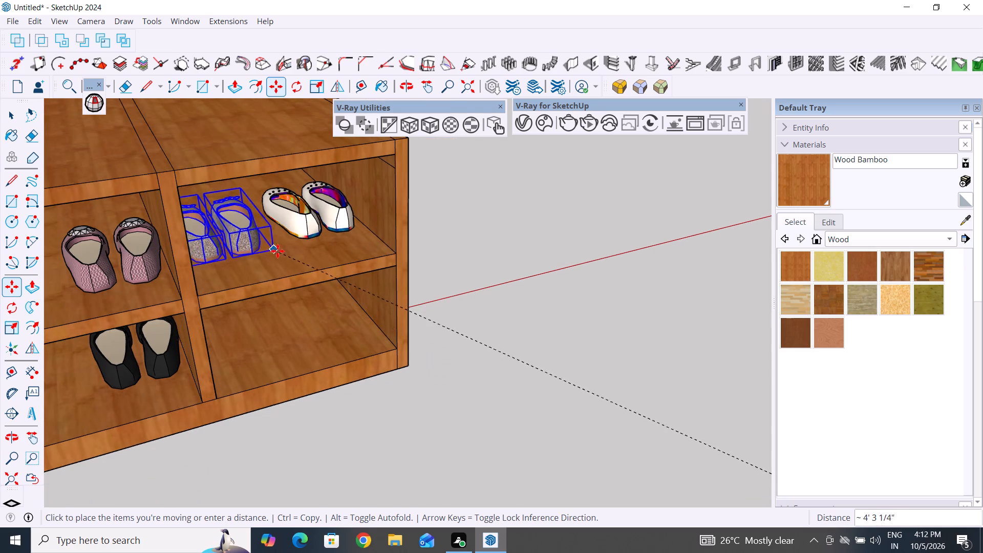
pyautogui.click(286, 253)
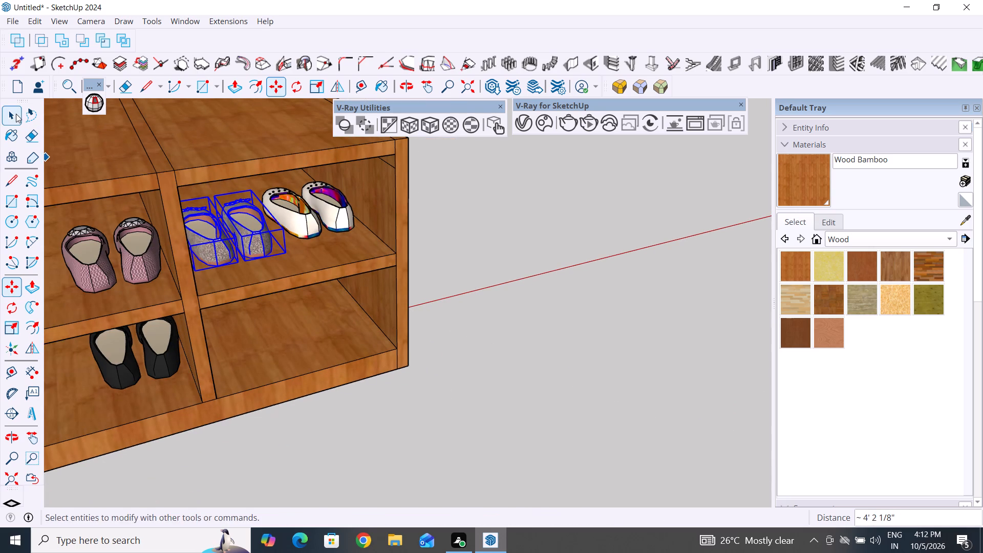
pyautogui.click(16, 114)
pyautogui.click(459, 492)
# Move the last white flats with pink lining about 4' 5" from the floor into the low section's outer lower compartment.
pyautogui.scroll(-6, 470, 313)
pyautogui.moveTo(473, 359); pyautogui.dragTo(304, 264, button='middle')
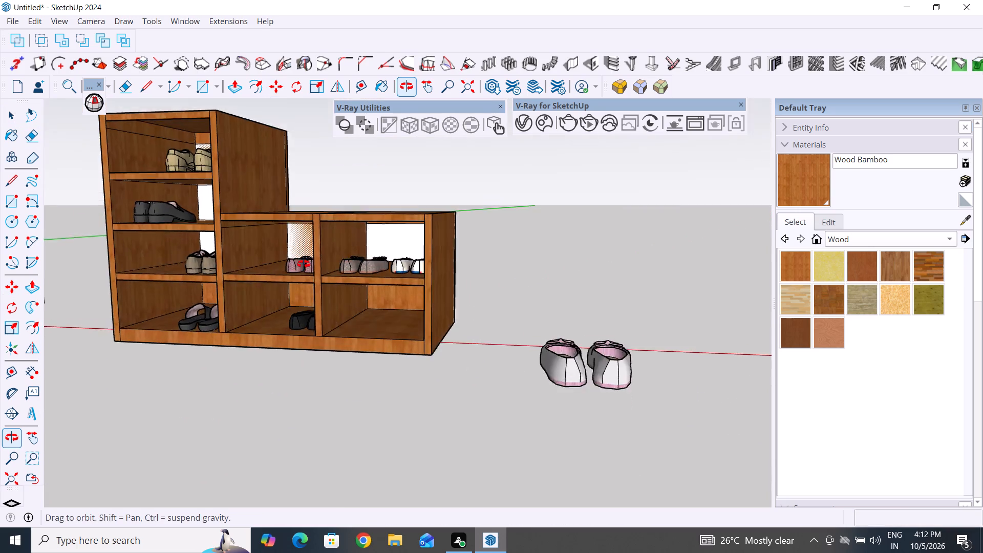
pyautogui.moveTo(304, 264); pyautogui.dragTo(390, 289, button='middle')
pyautogui.scroll(-4, 585, 358)
pyautogui.click(697, 379)
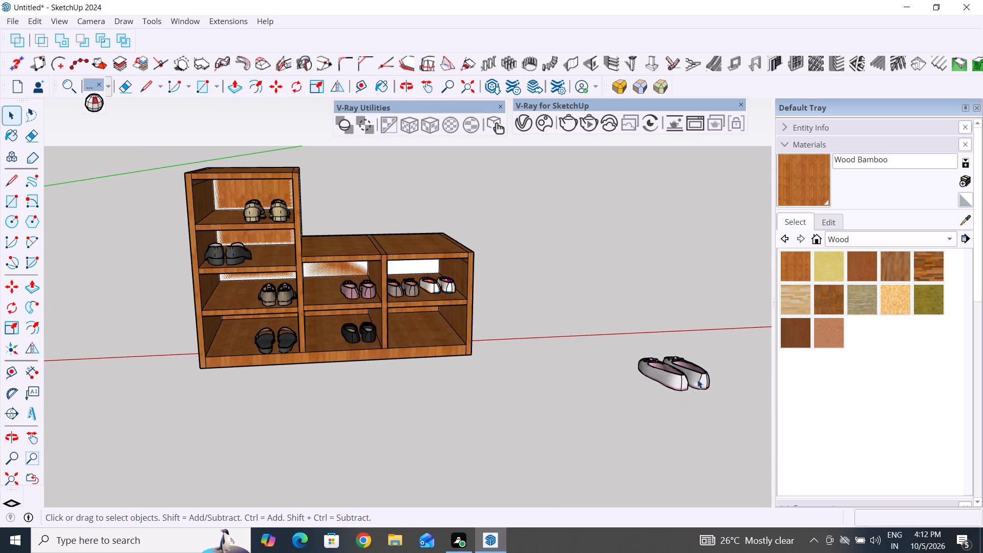
pyautogui.press('m')
pyautogui.click(720, 389)
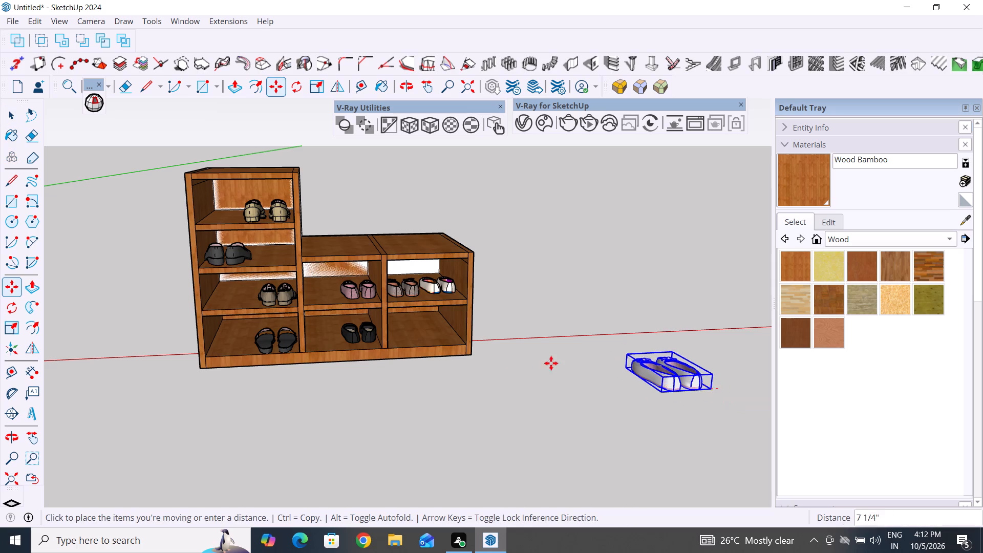
pyautogui.scroll(4, 411, 347)
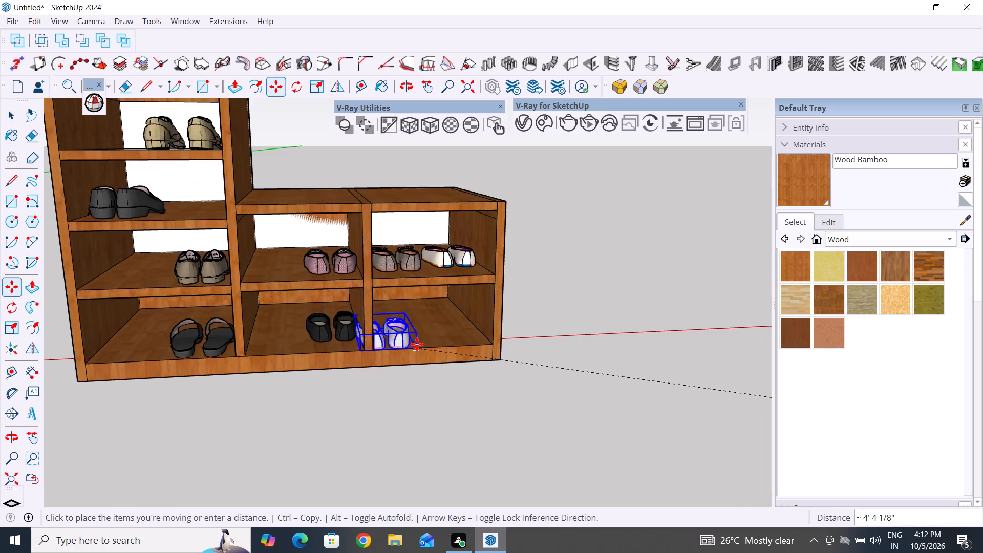
pyautogui.scroll(4, 417, 344)
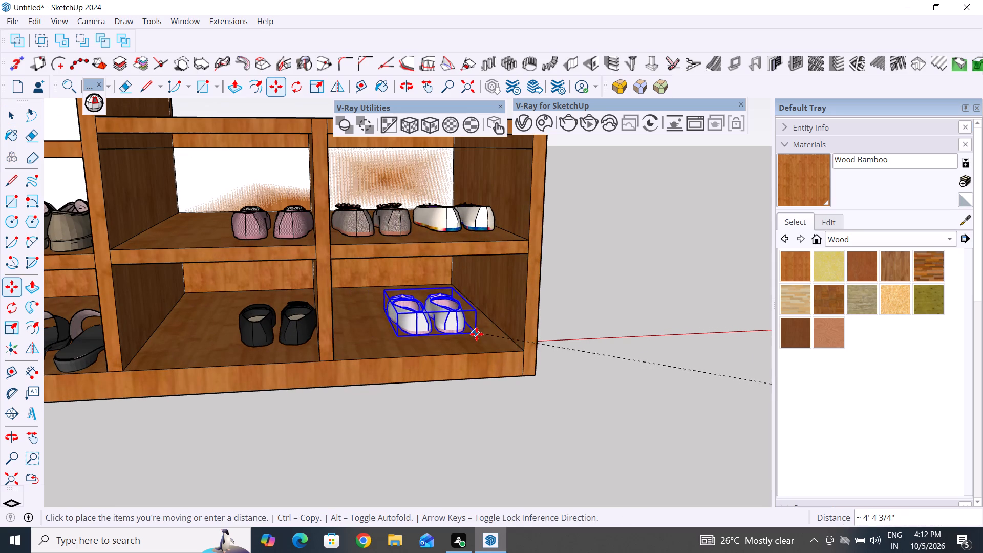
pyautogui.click(498, 330)
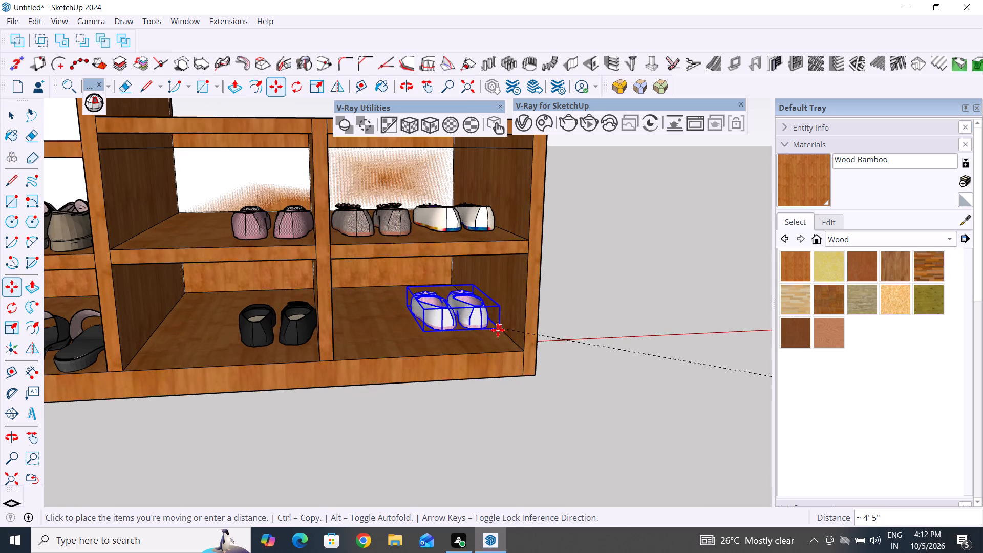
pyautogui.click(13, 111)
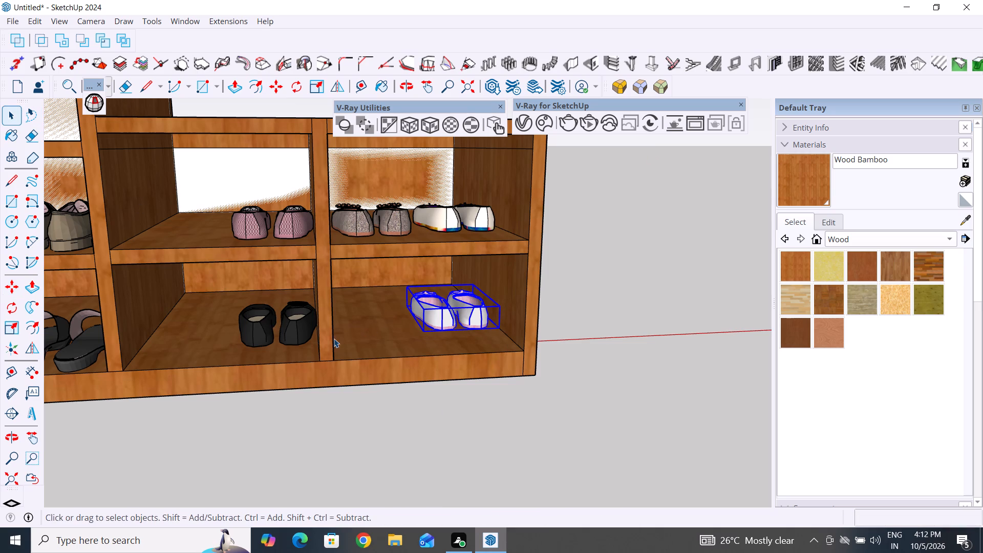
pyautogui.click(475, 430)
# Move the white flats in the outer lower compartment about 3 7/8" forward toward the shelf's front edge.
pyautogui.scroll(-4, 518, 372)
pyautogui.moveTo(518, 372); pyautogui.dragTo(540, 456, button='middle')
pyautogui.scroll(3, 488, 330)
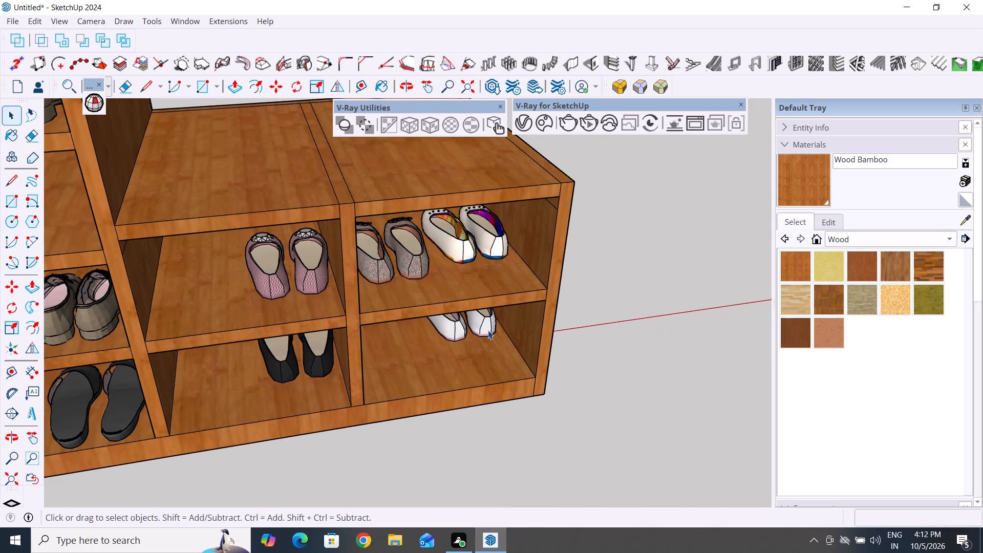
pyautogui.scroll(1, 488, 330)
pyautogui.click(488, 330)
pyautogui.press('m')
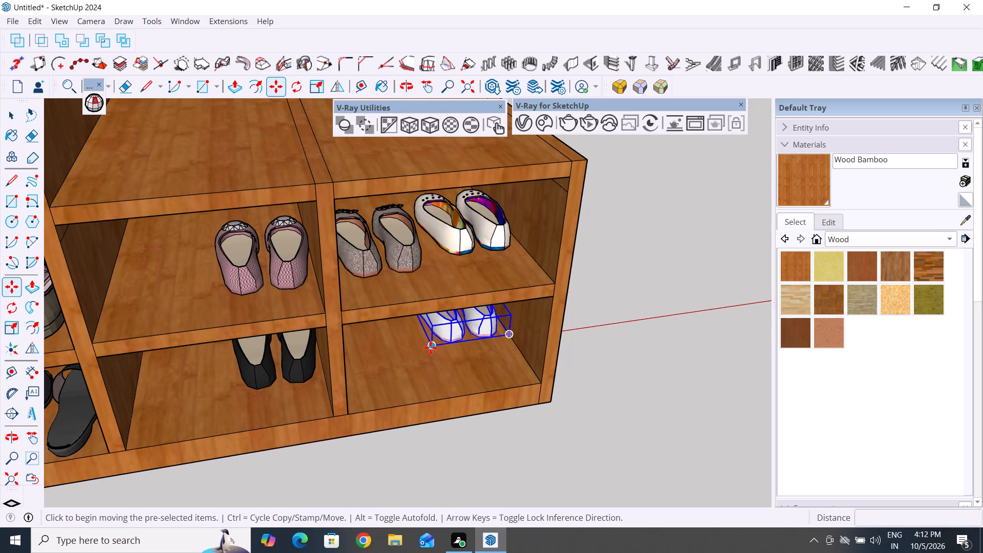
pyautogui.click(433, 348)
pyautogui.click(446, 375)
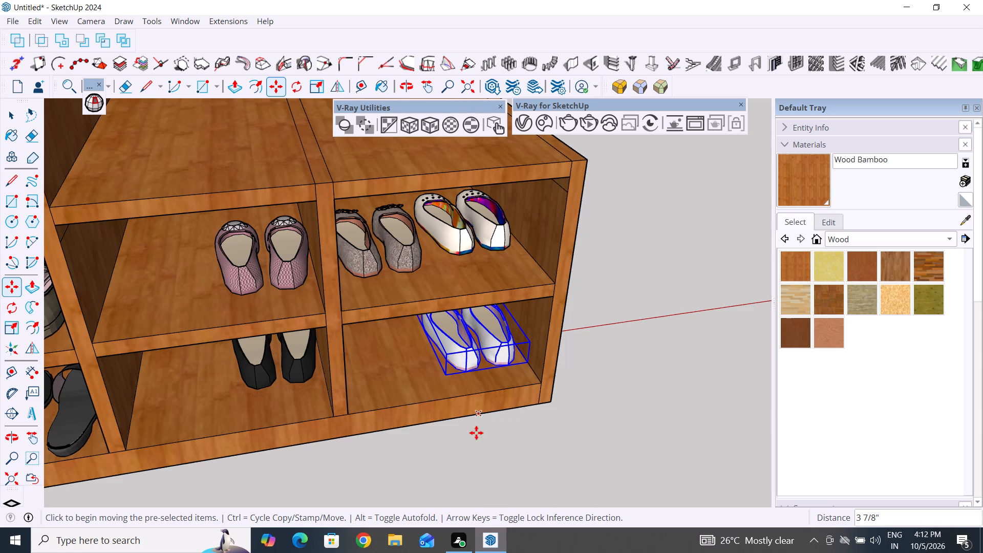
pyautogui.click(17, 114)
pyautogui.click(584, 441)
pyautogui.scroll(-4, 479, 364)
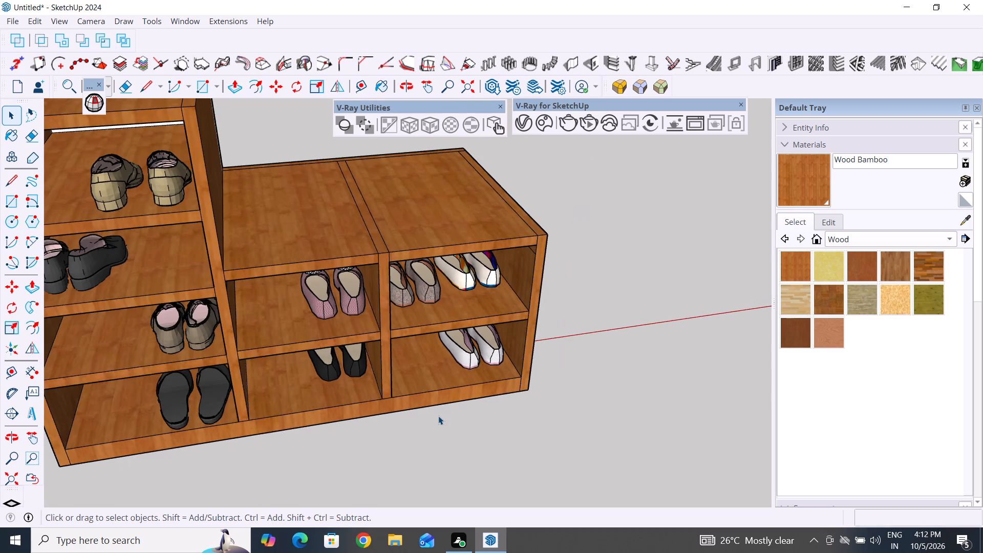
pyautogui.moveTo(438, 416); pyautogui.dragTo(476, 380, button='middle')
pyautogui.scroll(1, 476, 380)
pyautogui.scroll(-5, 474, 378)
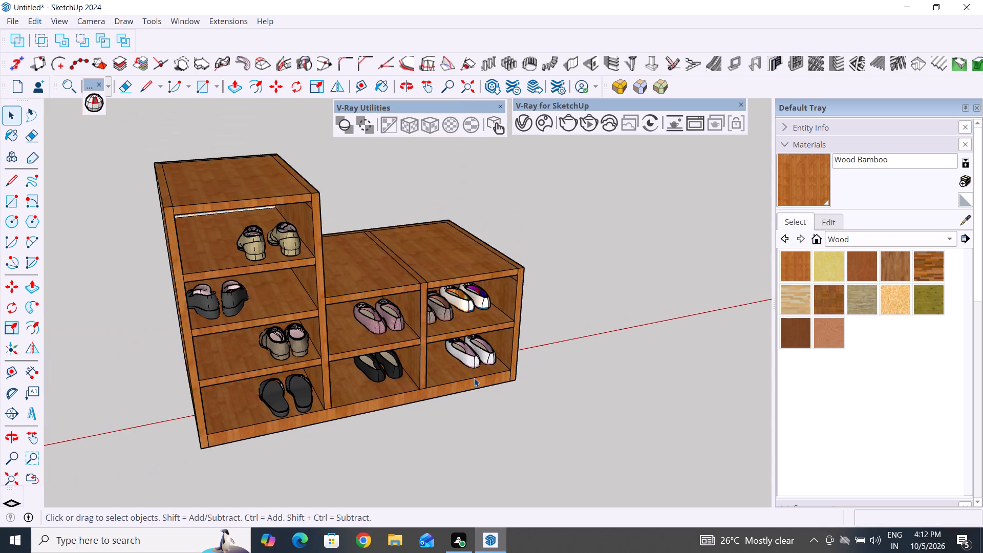
# Move the white flats with multicoloured lining about 2 5/16" forward in the low section's outer upper compartment.
pyautogui.moveTo(518, 382); pyautogui.dragTo(415, 359, button='middle')
pyautogui.click(468, 316)
pyautogui.scroll(3, 488, 322)
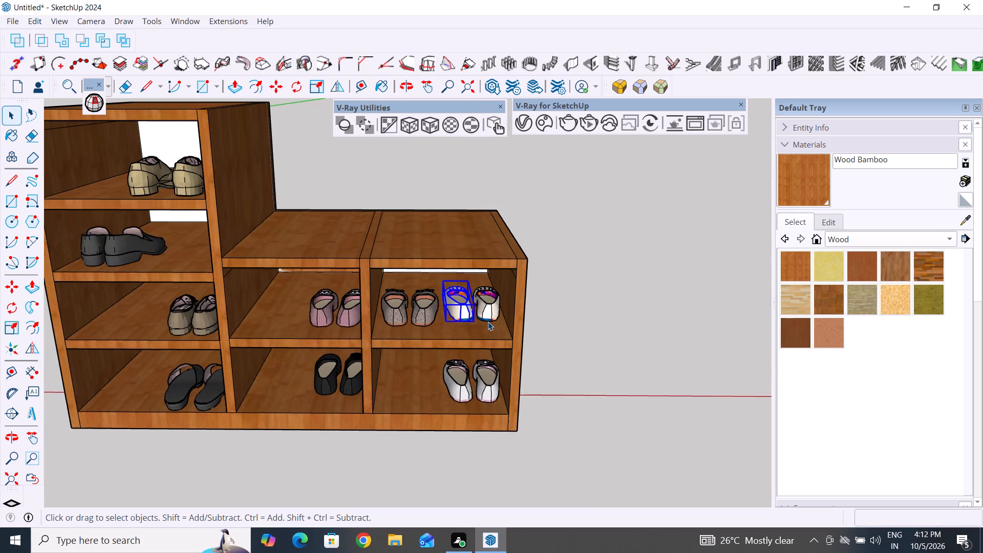
pyautogui.scroll(6, 488, 322)
pyautogui.keyDown('ctrl'); pyautogui.click(488, 313); pyautogui.keyUp('ctrl')
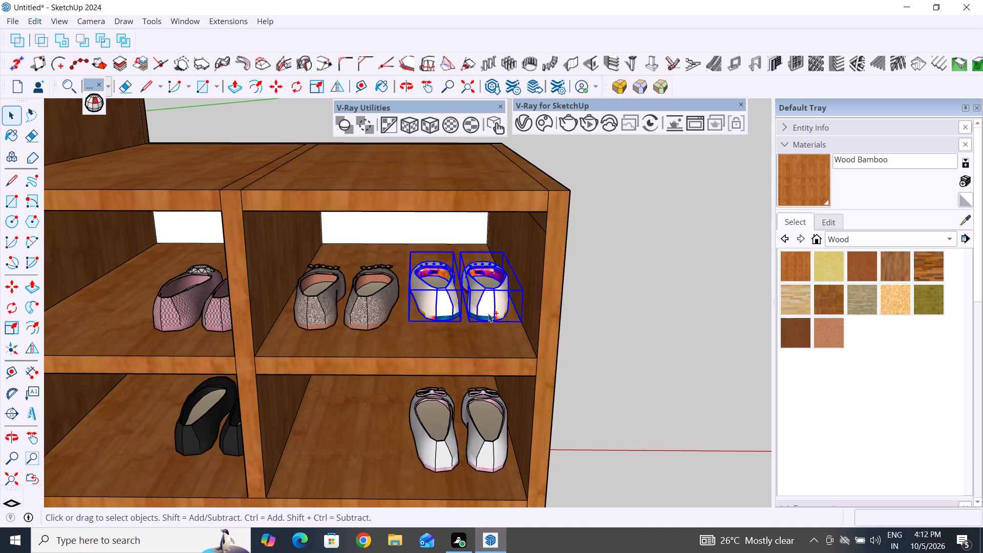
pyautogui.press('m')
pyautogui.click(518, 325)
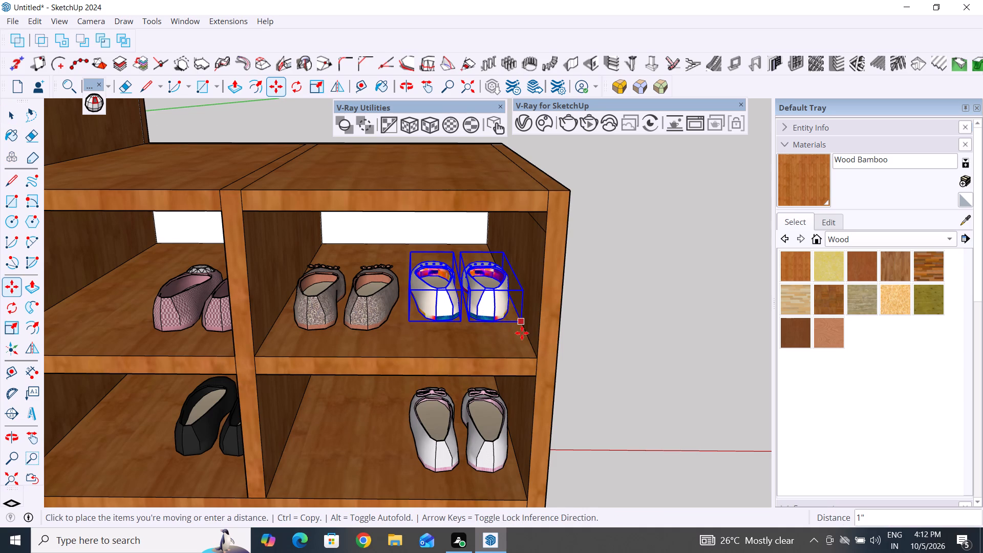
pyautogui.click(523, 338)
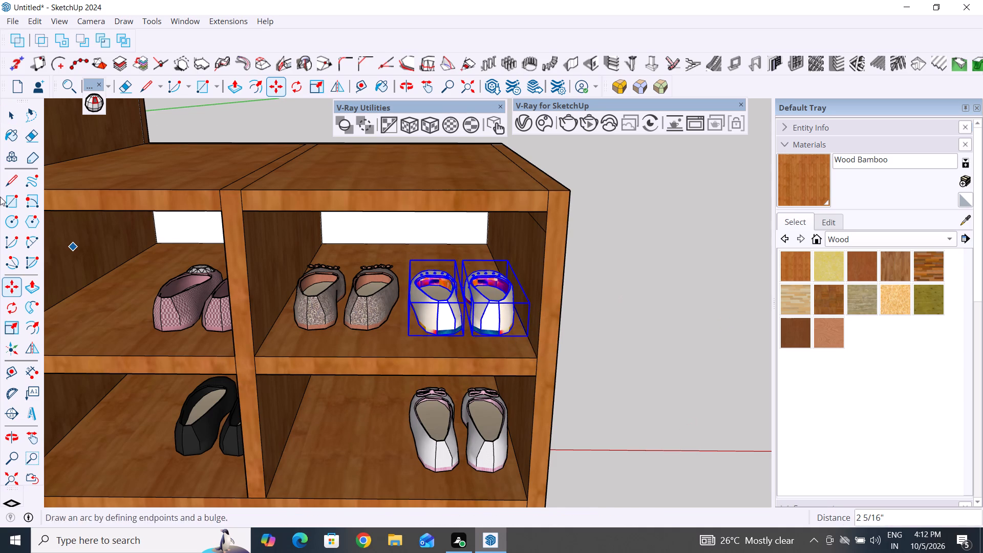
pyautogui.click(11, 122)
pyautogui.click(667, 306)
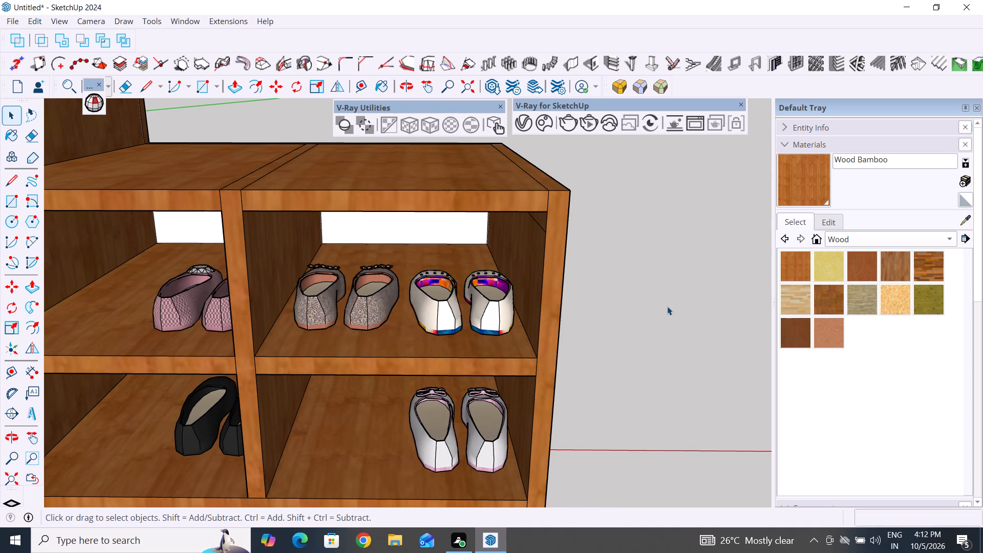
# Examine the arrangement of the shoe pairs in the low and tall sections' compartments from several angles.
pyautogui.scroll(-6, 667, 306)
pyautogui.scroll(-1, 624, 442)
pyautogui.moveTo(646, 450); pyautogui.dragTo(678, 414, button='middle')
pyautogui.moveTo(260, 368); pyautogui.dragTo(310, 404, button='middle')
pyautogui.scroll(3, 618, 396)
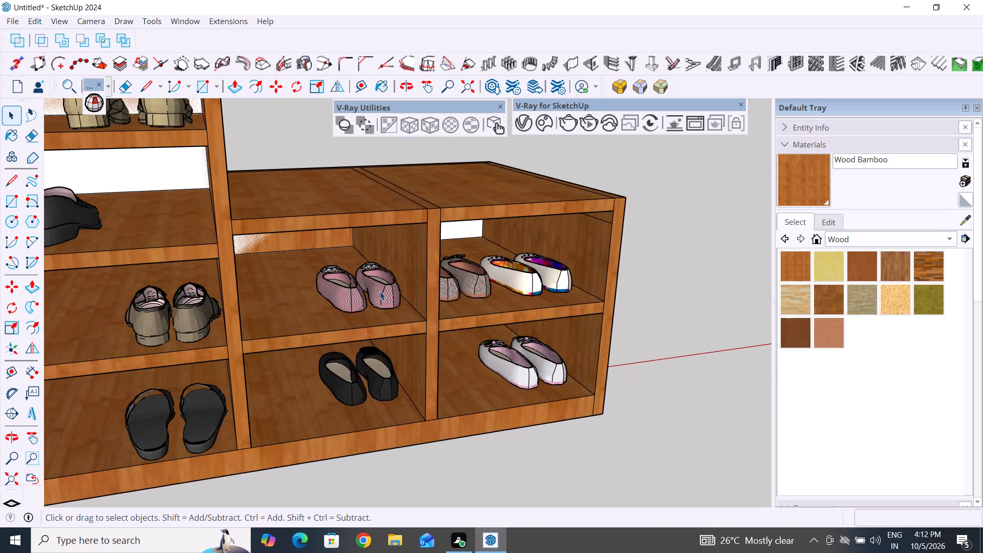
pyautogui.scroll(-5, 379, 291)
pyautogui.scroll(2, 536, 424)
pyautogui.moveTo(537, 384); pyautogui.dragTo(536, 442, button='middle')
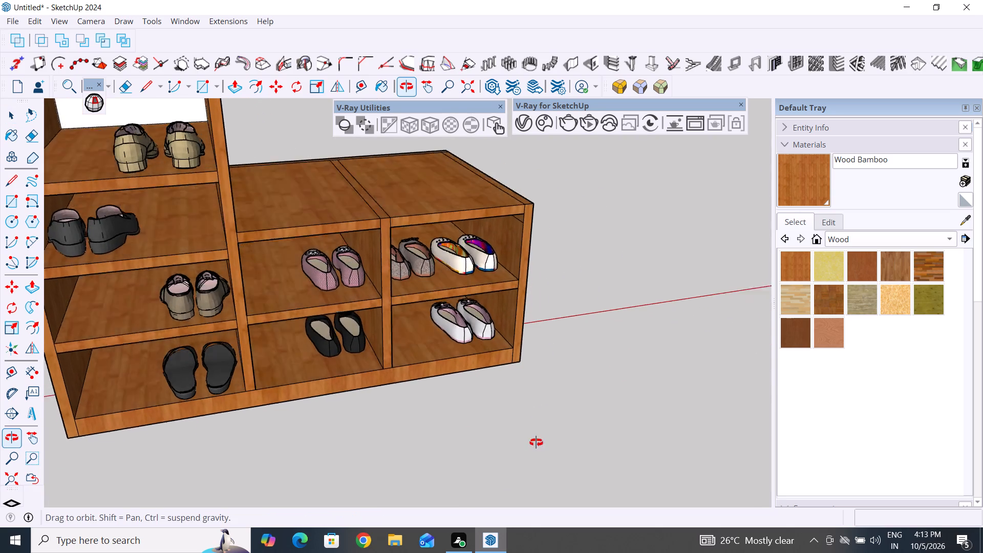
pyautogui.moveTo(536, 442); pyautogui.dragTo(530, 424, button='middle')
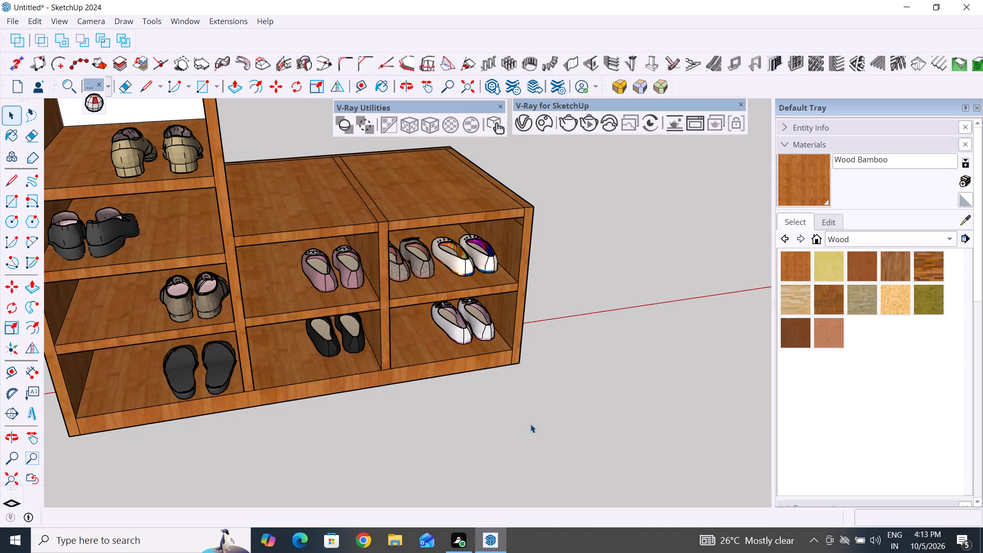
pyautogui.click(530, 424)
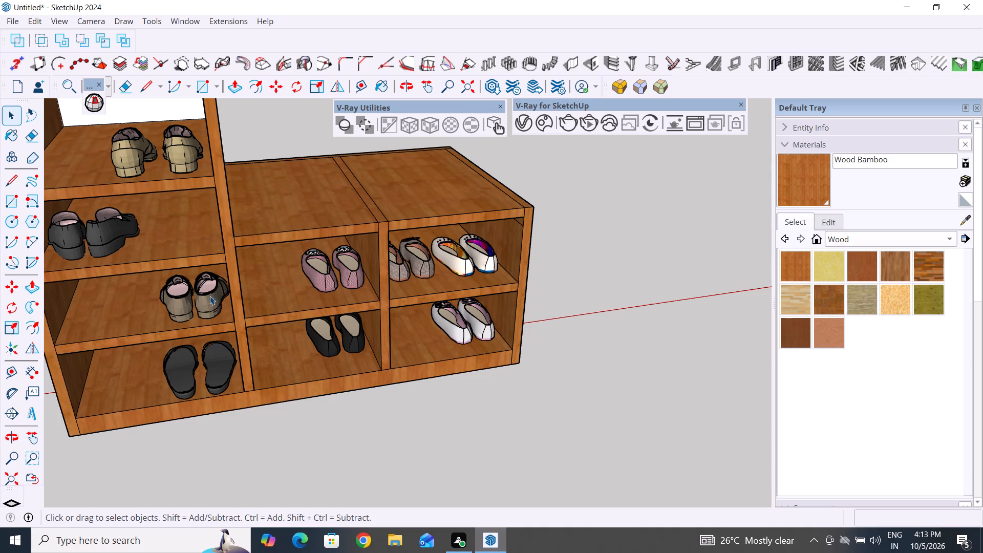
pyautogui.click(436, 429)
pyautogui.scroll(3, 516, 362)
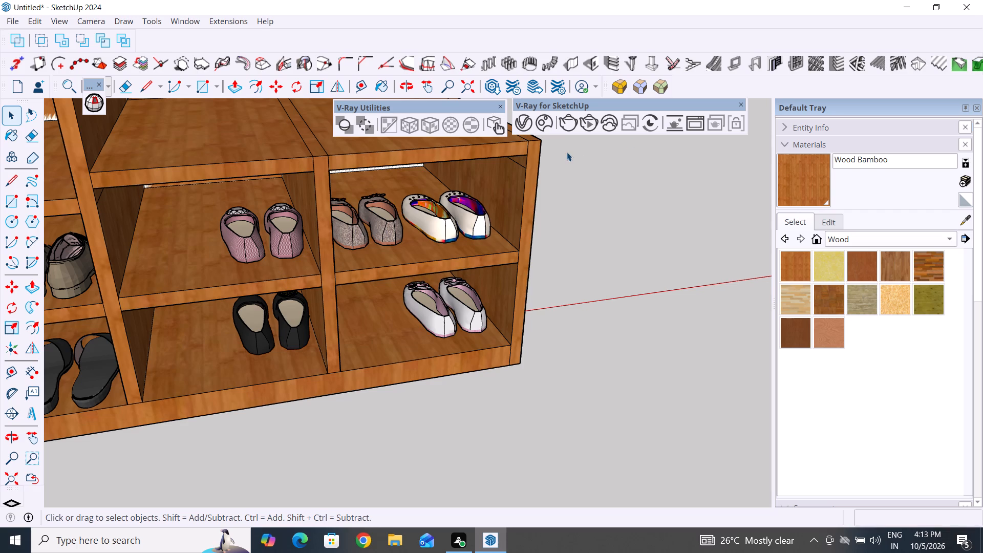
pyautogui.scroll(-4, 298, 380)
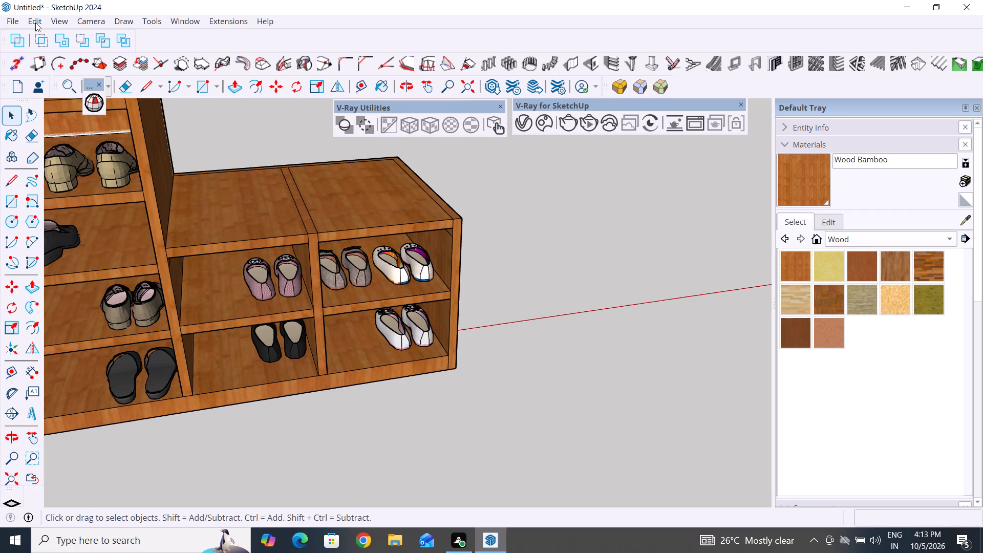
# Open 3D Warehouse and browse the SHOES models for the red, black and white high-top sneakers.
pyautogui.click(179, 22)
pyautogui.click(234, 121)
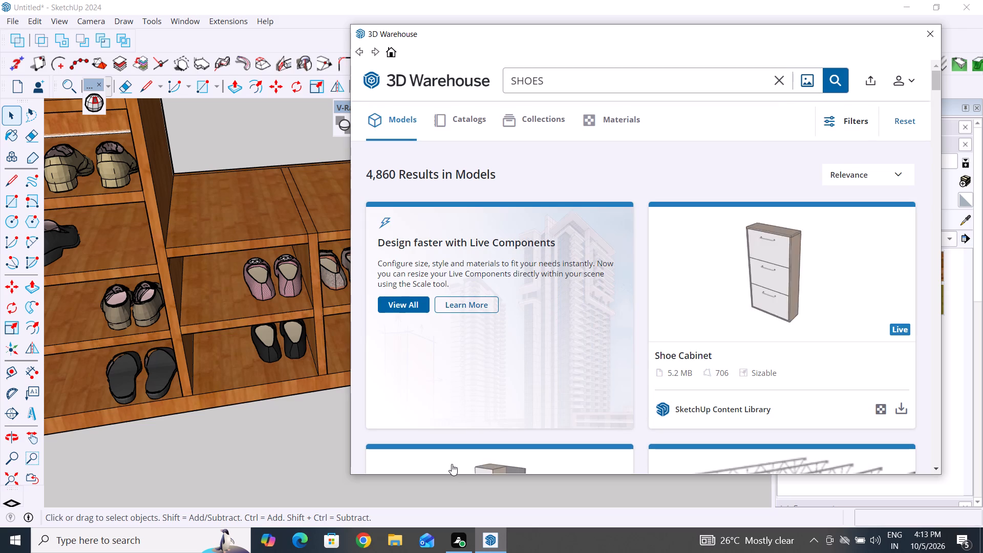
pyautogui.scroll(-7, 616, 395)
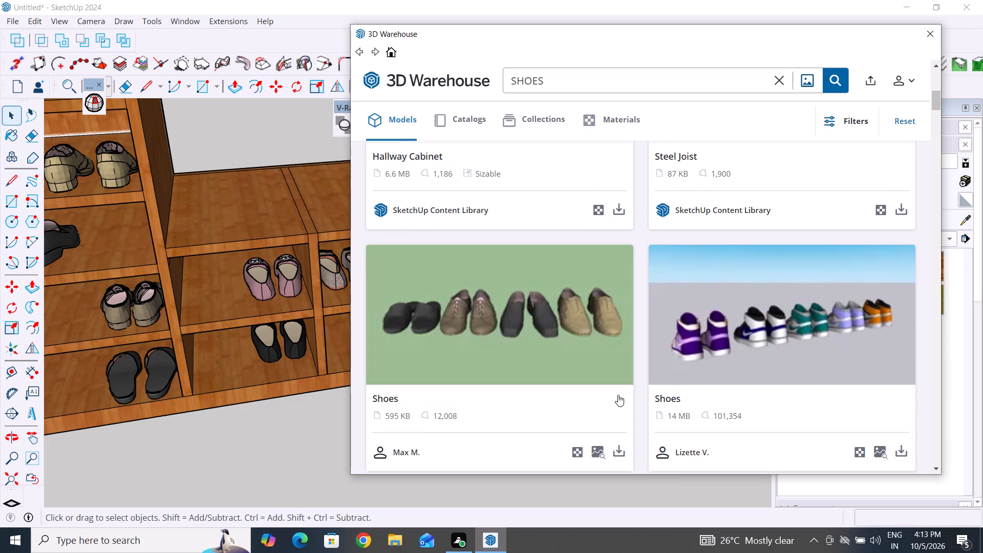
pyautogui.scroll(-2, 618, 395)
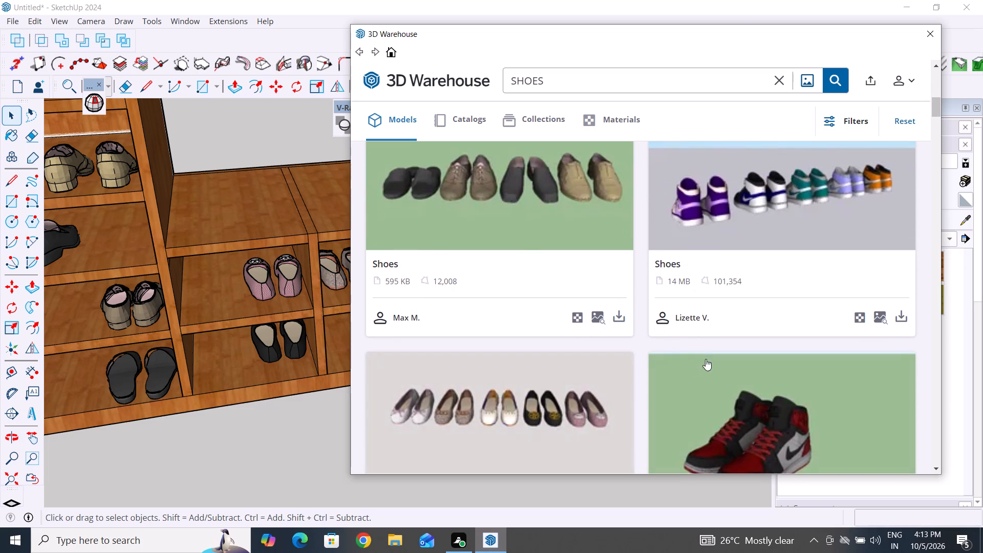
pyautogui.scroll(-1, 244, 335)
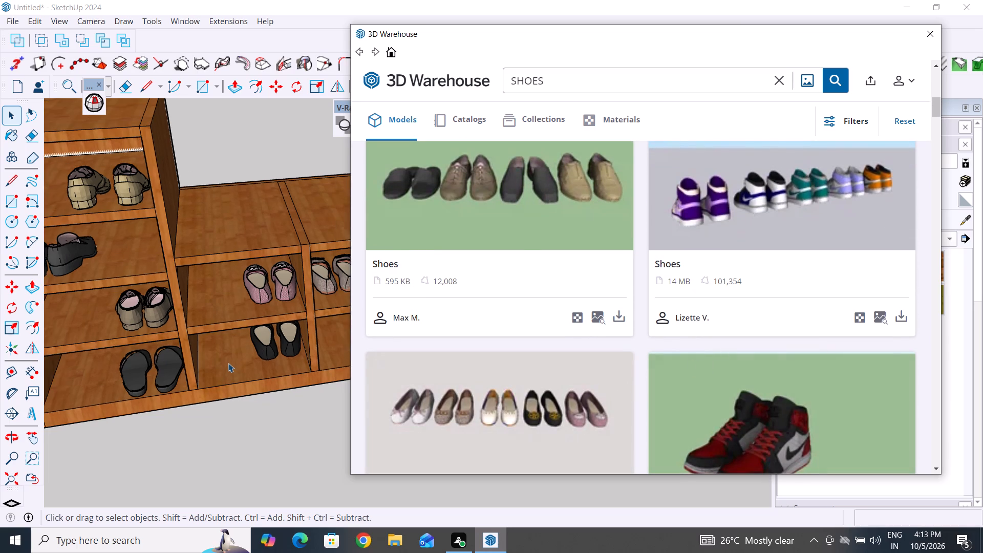
pyautogui.scroll(-9, 225, 363)
pyautogui.scroll(3, 316, 381)
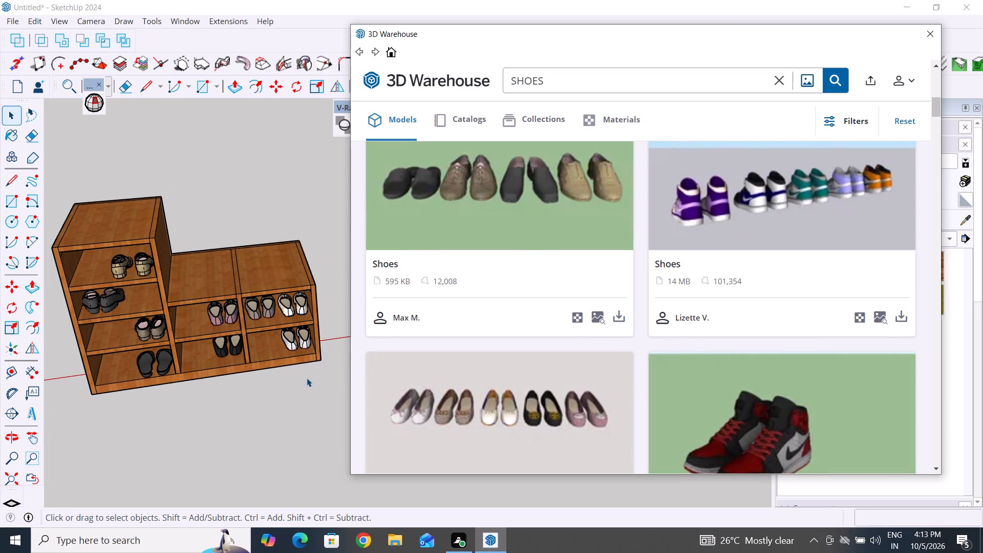
pyautogui.moveTo(277, 385); pyautogui.dragTo(287, 347, button='middle')
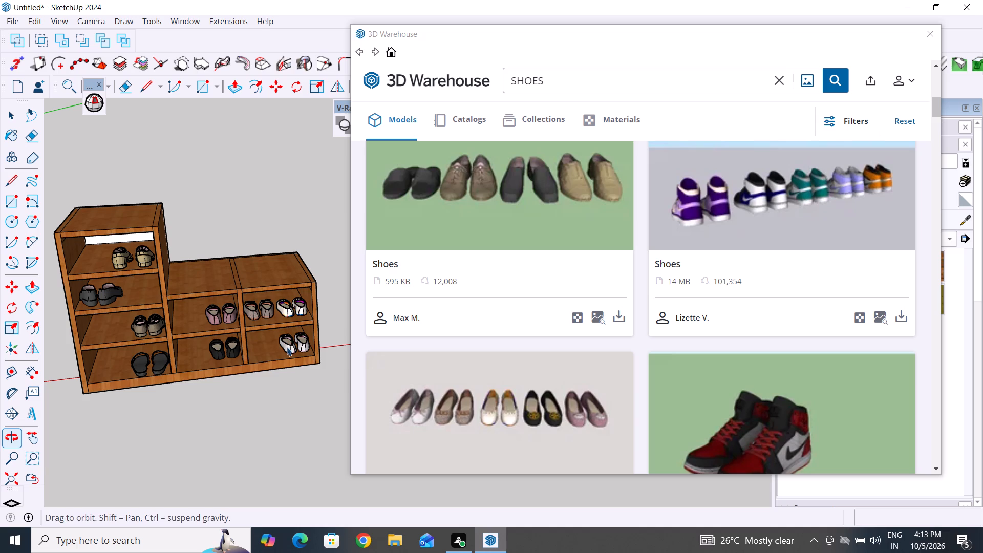
pyautogui.scroll(-4, 509, 394)
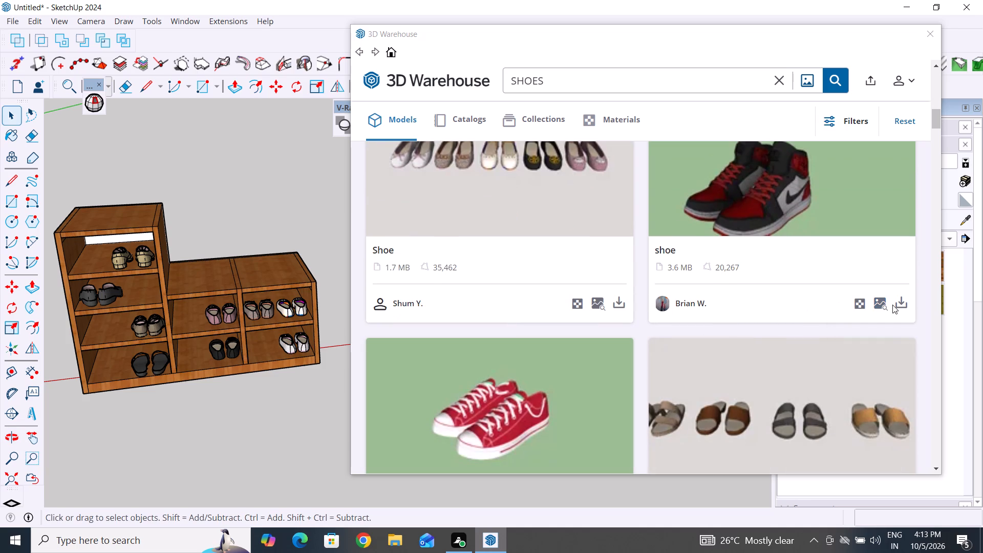
# Load the red, black and white high-top "shoe" model into the scene and place it on the ground in front of the cabinet.
pyautogui.click(892, 305)
pyautogui.click(903, 306)
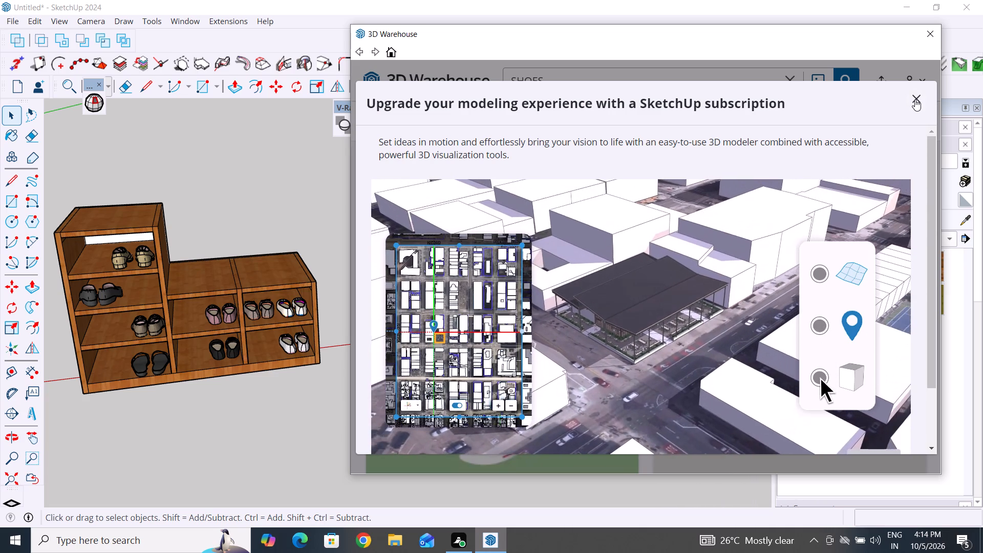
pyautogui.click(915, 99)
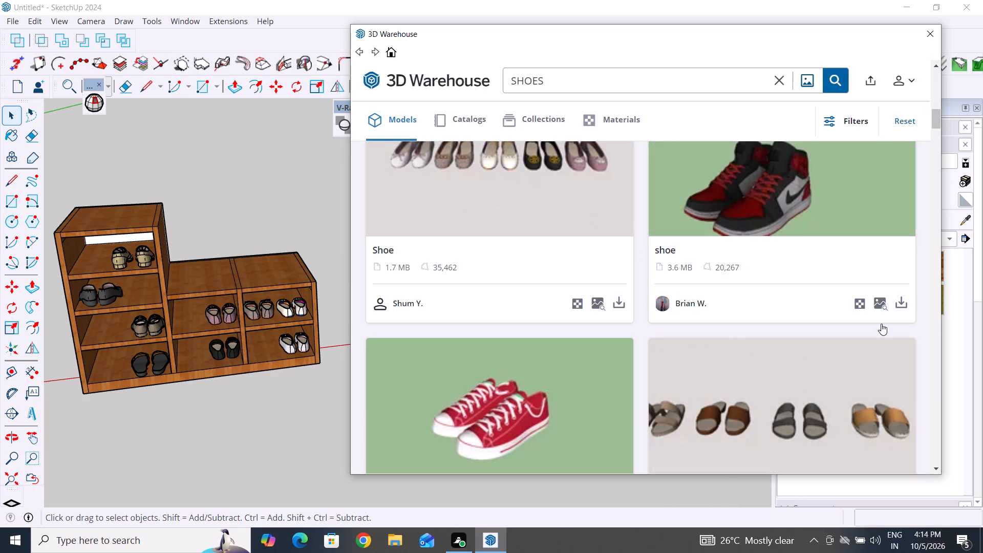
pyautogui.click(904, 308)
pyautogui.click(600, 265)
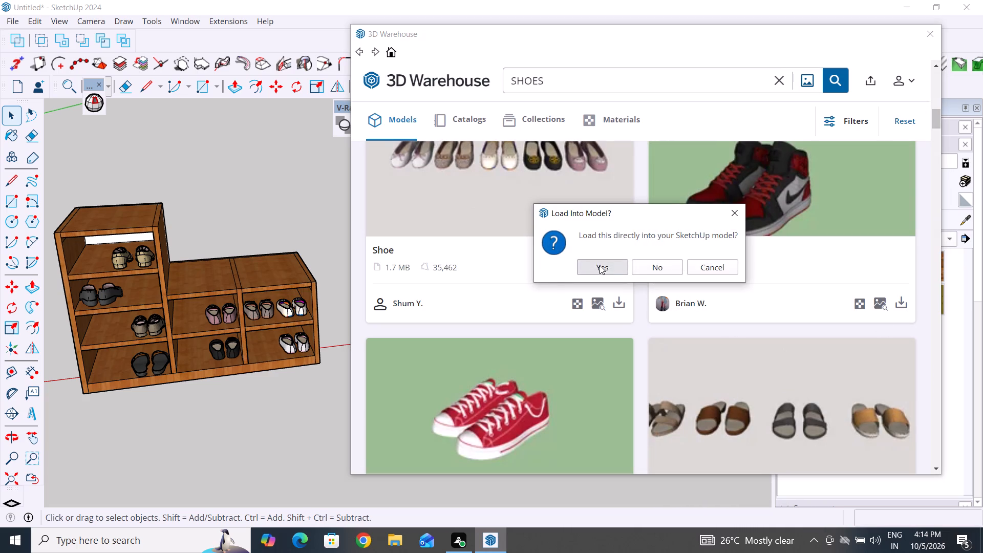
pyautogui.scroll(-2, 296, 384)
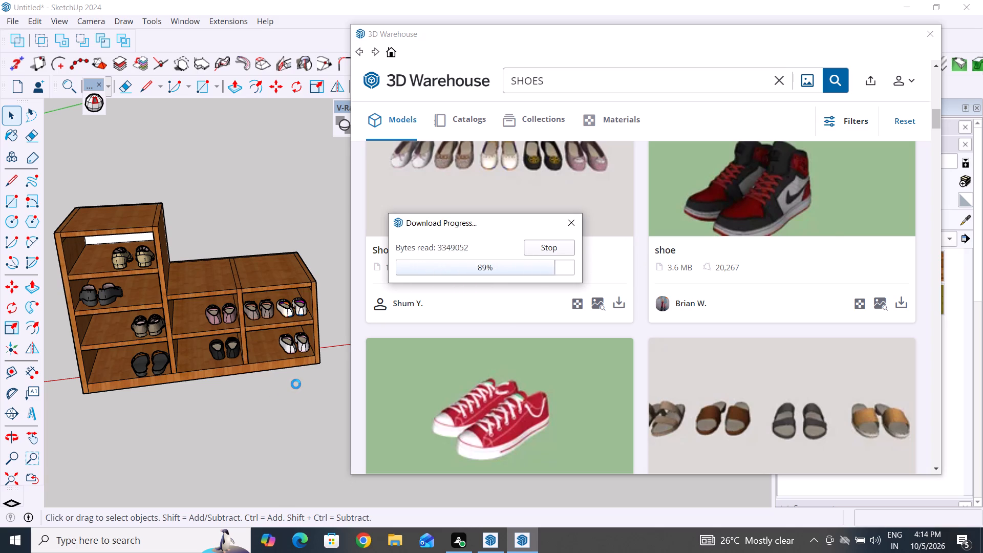
pyautogui.scroll(-2, 296, 384)
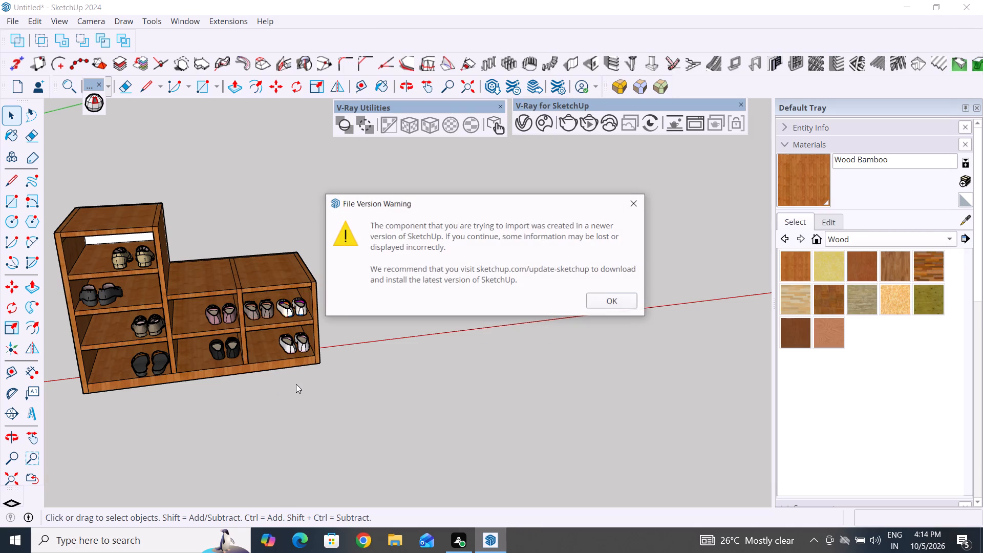
pyautogui.click(613, 303)
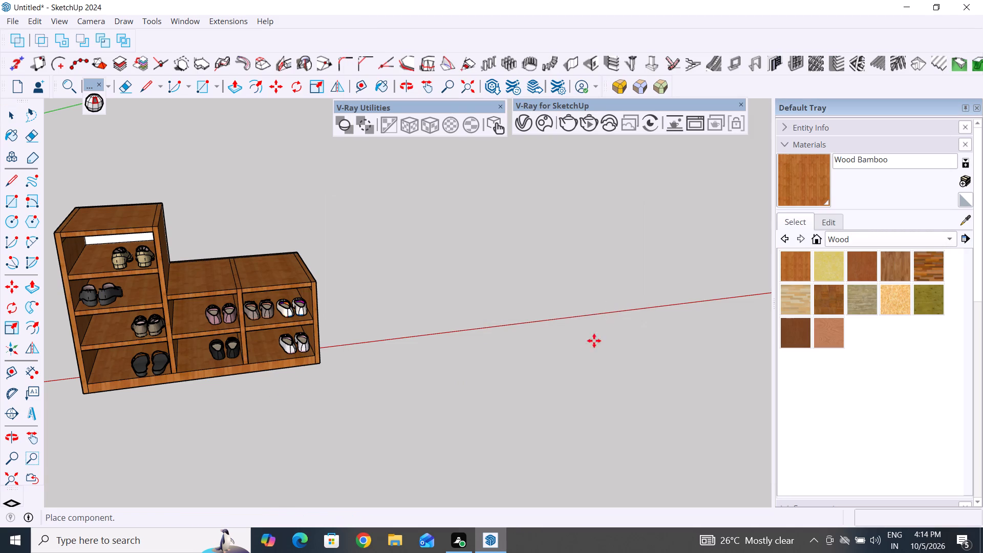
pyautogui.scroll(-4, 533, 399)
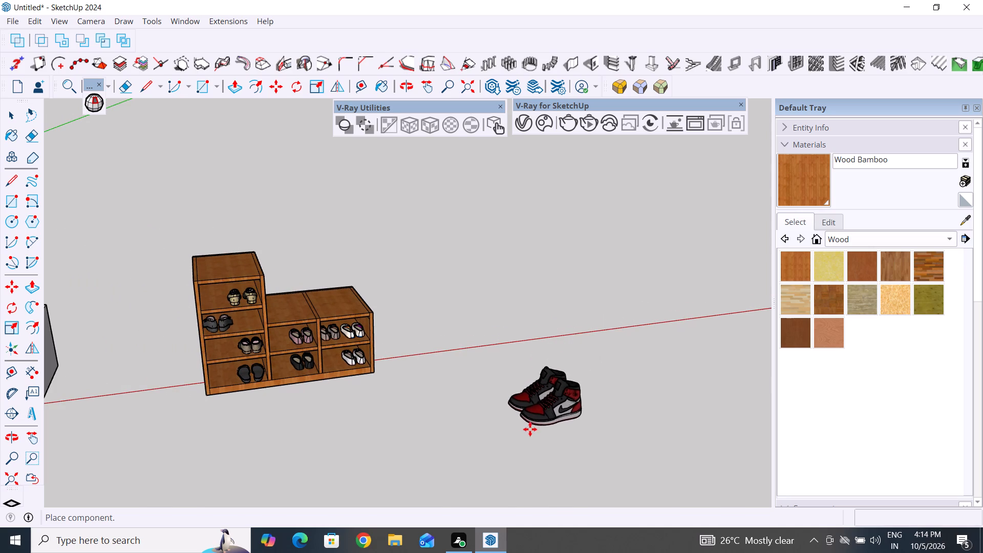
pyautogui.click(547, 438)
pyautogui.click(11, 123)
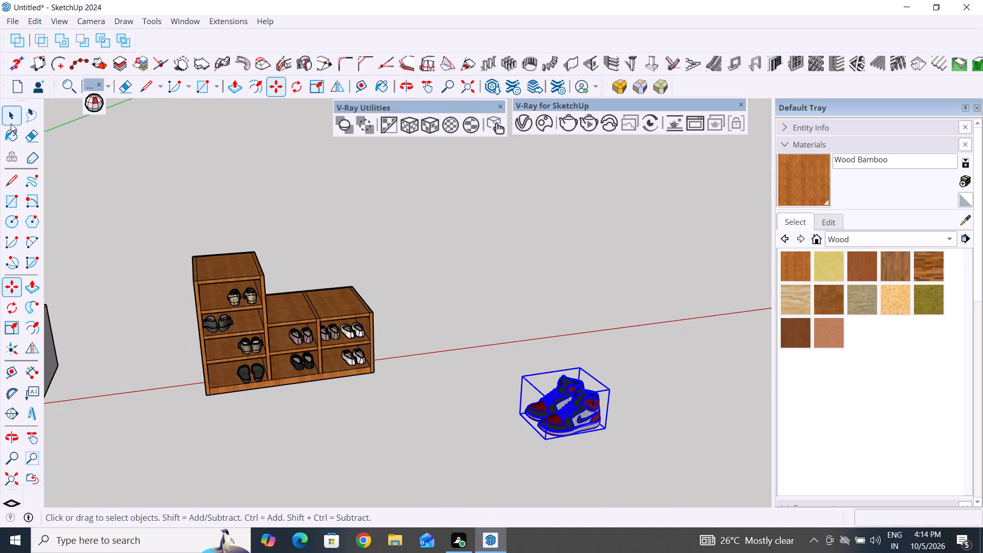
# Rotate the high-top sneakers 90 degrees on the ground plane about their bounding box's bottom corner.
pyautogui.click(12, 303)
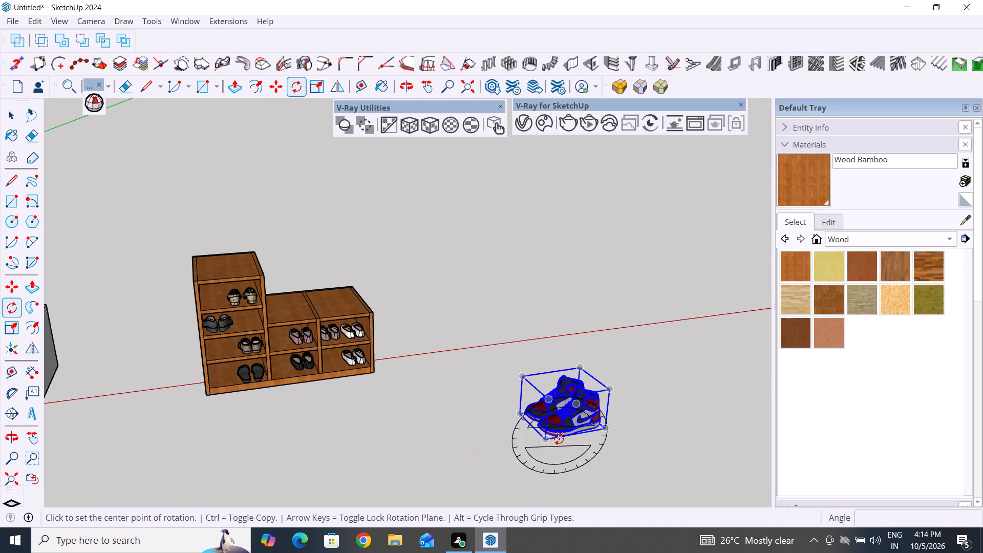
pyautogui.click(553, 445)
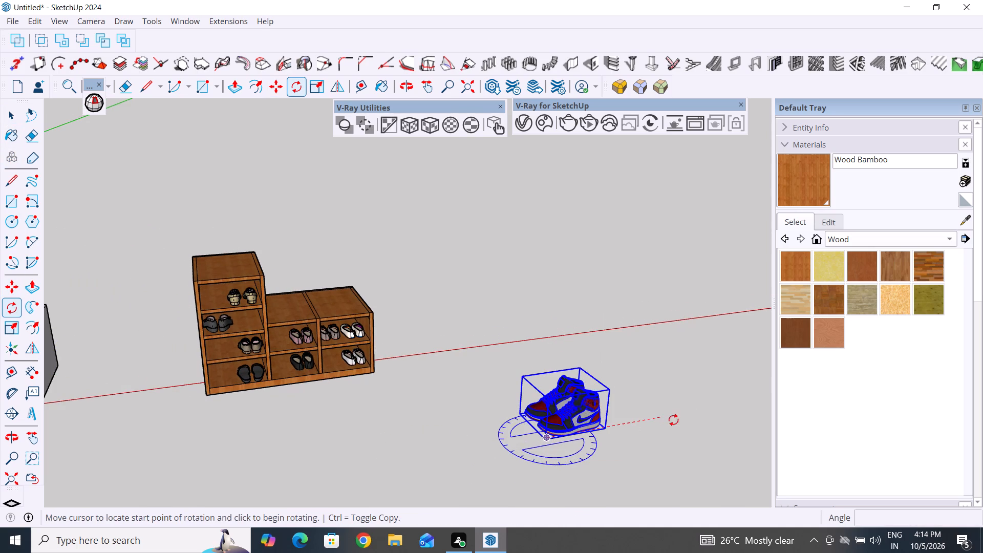
pyautogui.click(697, 413)
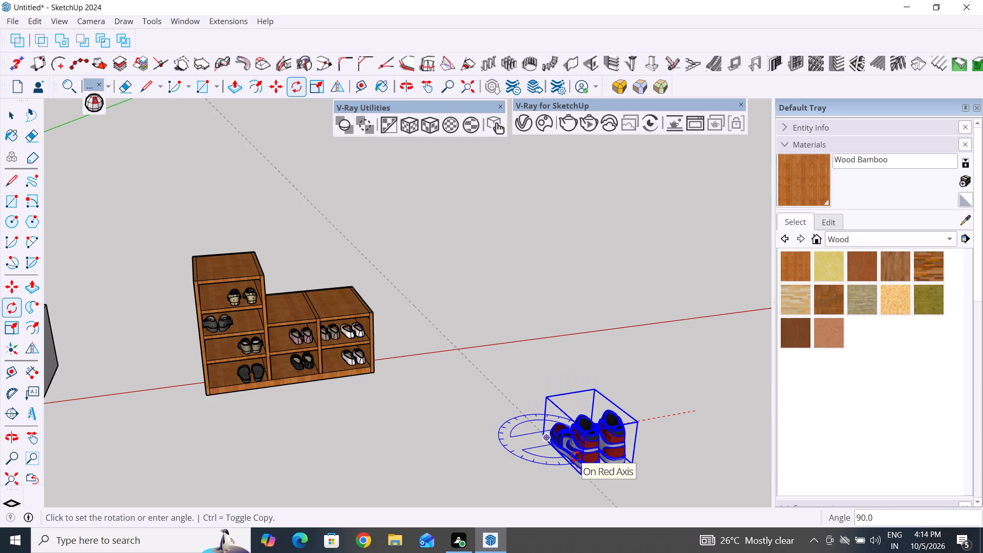
pyautogui.click(579, 461)
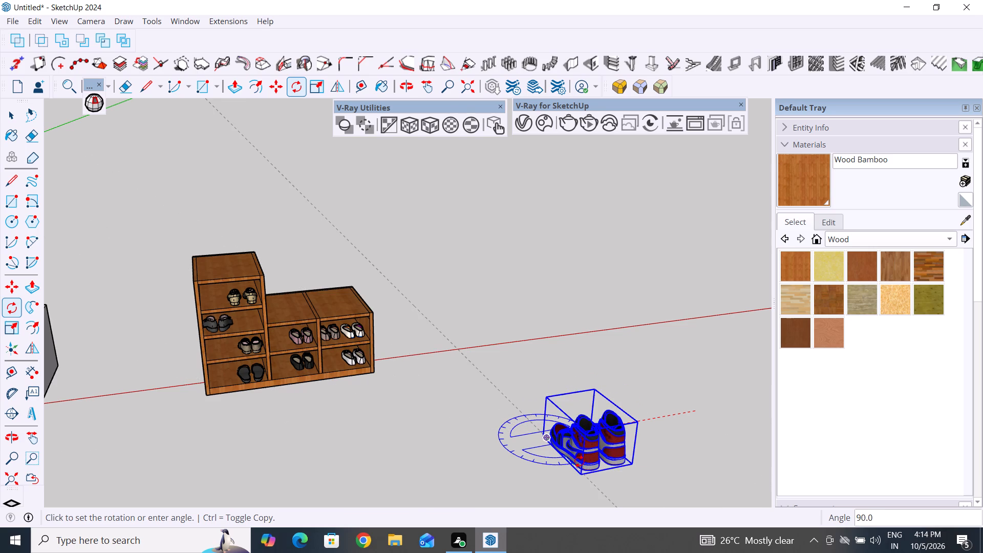
pyautogui.click(18, 110)
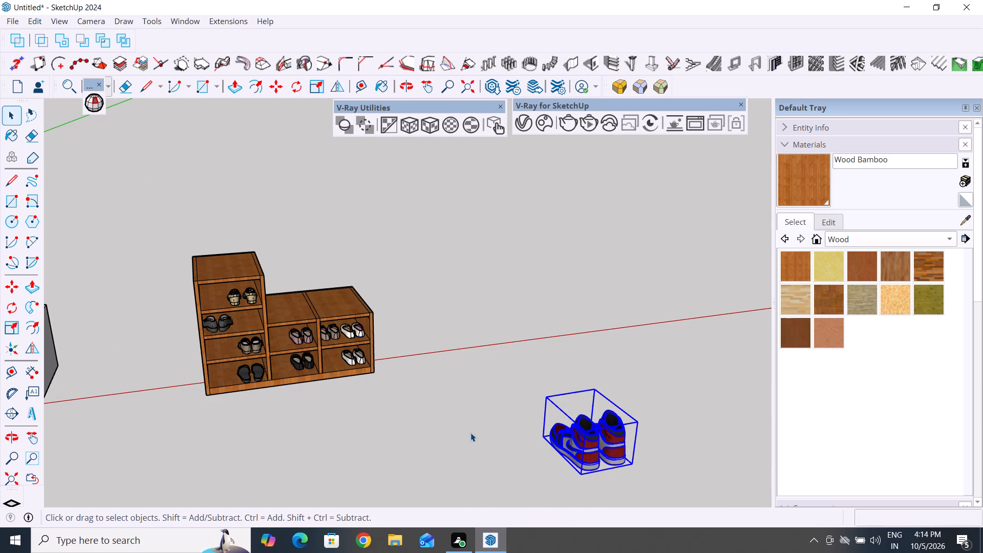
# Scale the high-top sneakers down uniformly to about 0.66.
pyautogui.press('s')
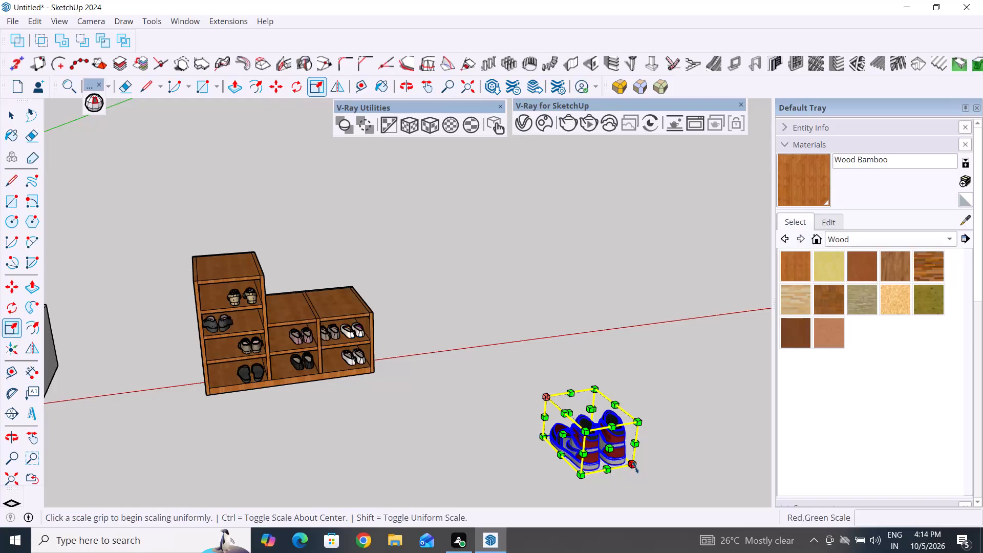
pyautogui.moveTo(637, 466); pyautogui.dragTo(599, 445)
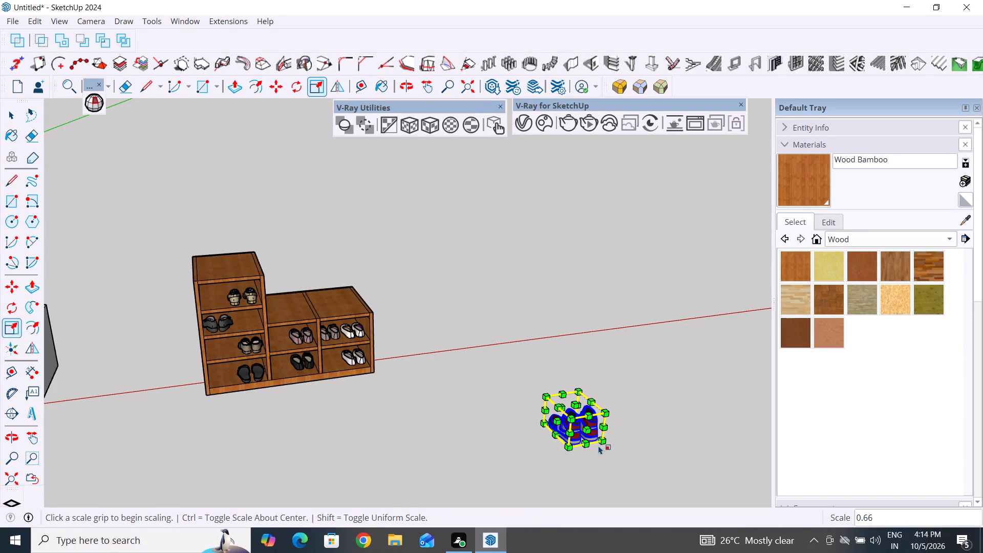
pyautogui.click(13, 119)
pyautogui.click(219, 180)
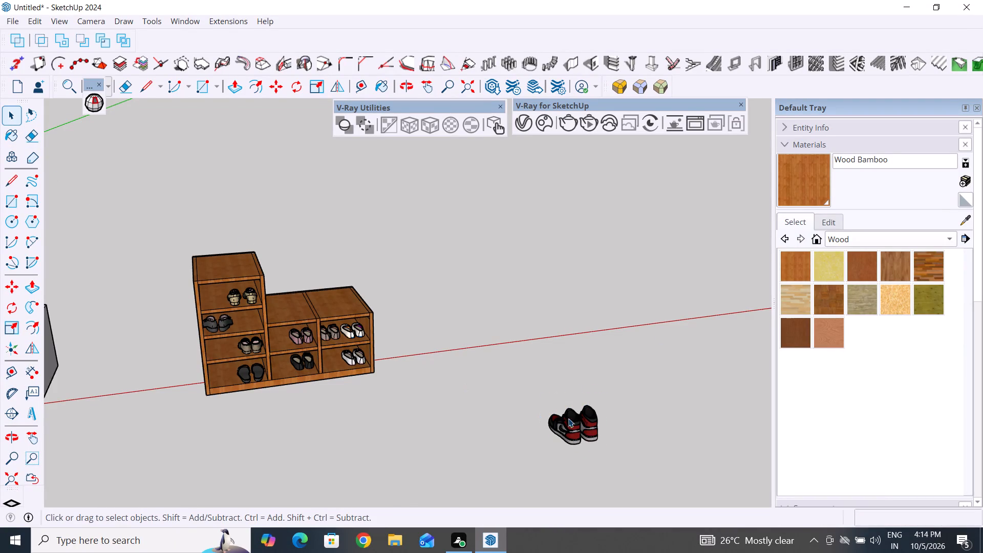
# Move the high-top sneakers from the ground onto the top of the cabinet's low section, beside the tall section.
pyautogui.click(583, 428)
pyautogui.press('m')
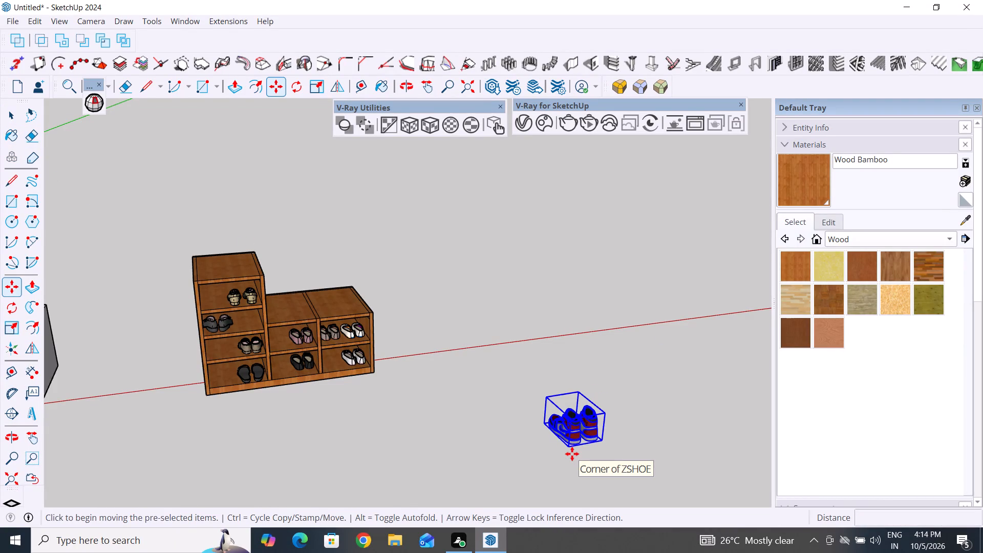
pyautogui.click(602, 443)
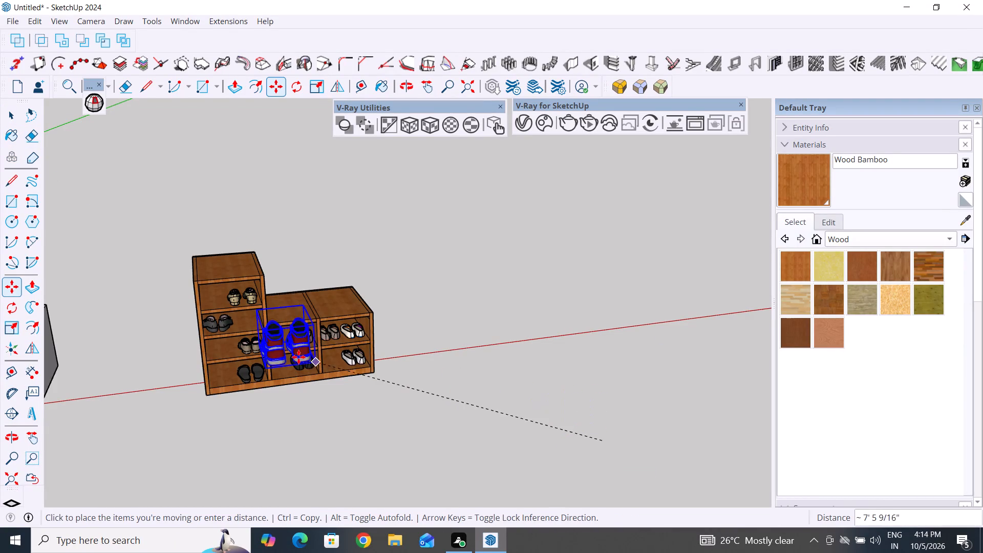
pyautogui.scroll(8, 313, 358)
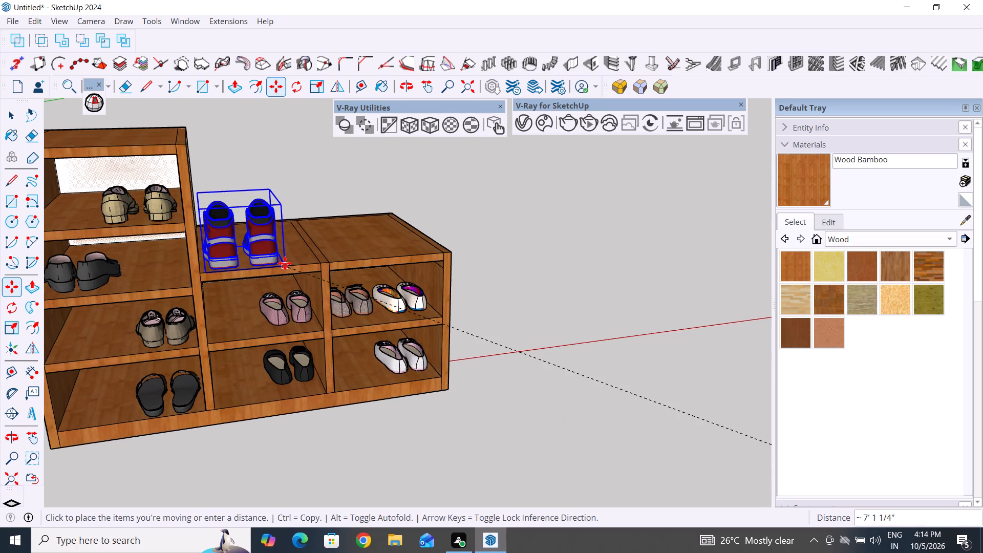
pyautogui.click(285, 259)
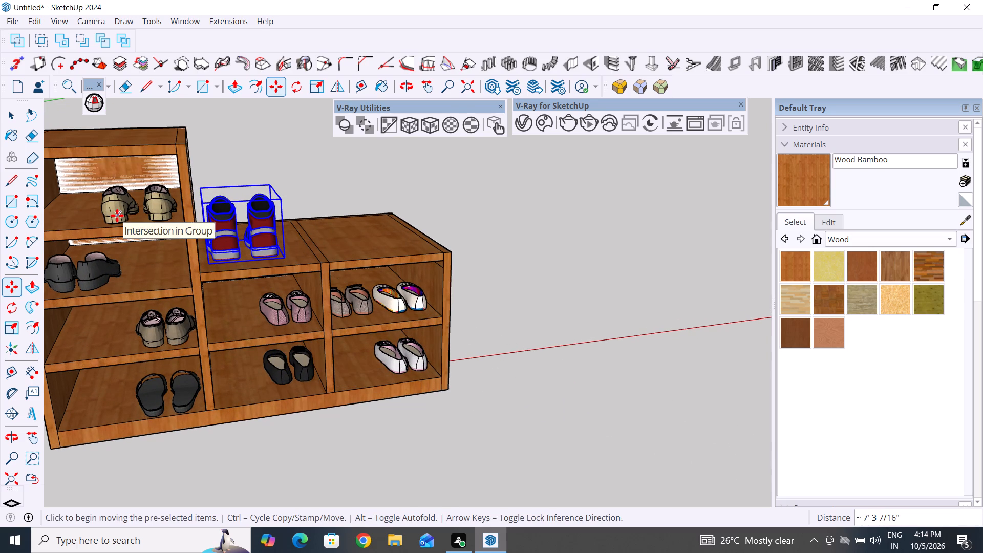
# Scale the high-top sneakers down uniformly to about 0.86.
pyautogui.press('s')
pyautogui.moveTo(284, 253); pyautogui.dragTo(271, 243)
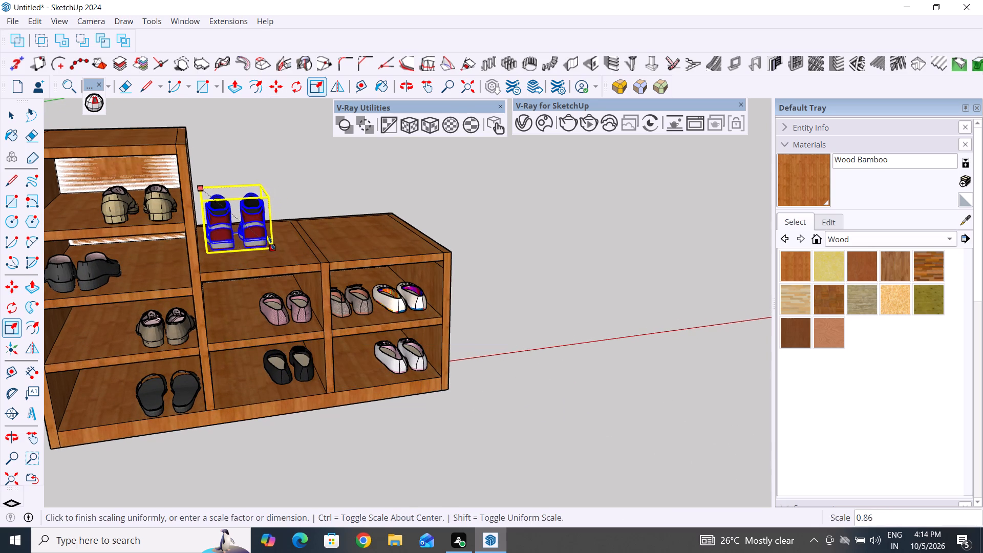
pyautogui.moveTo(271, 243); pyautogui.dragTo(272, 245)
pyautogui.click(9, 115)
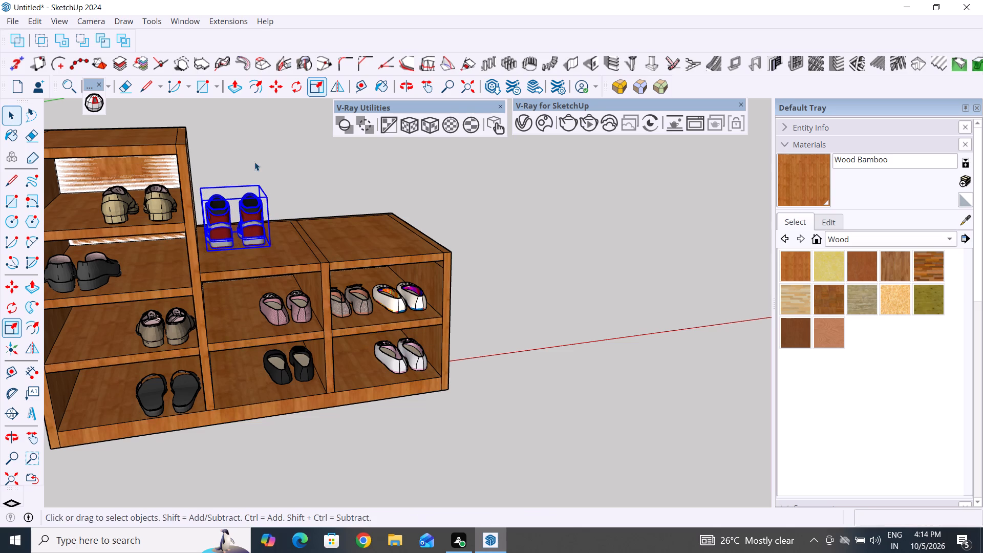
pyautogui.click(254, 162)
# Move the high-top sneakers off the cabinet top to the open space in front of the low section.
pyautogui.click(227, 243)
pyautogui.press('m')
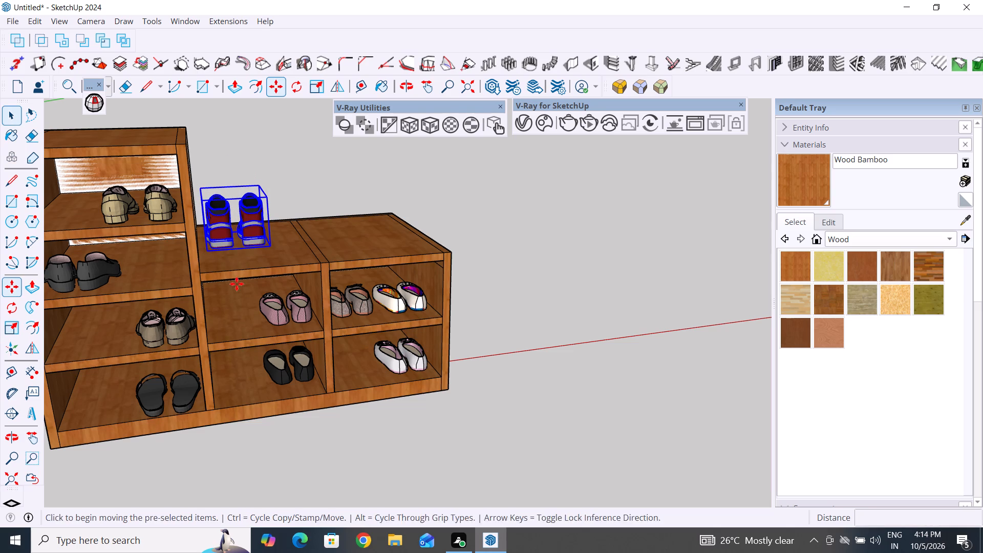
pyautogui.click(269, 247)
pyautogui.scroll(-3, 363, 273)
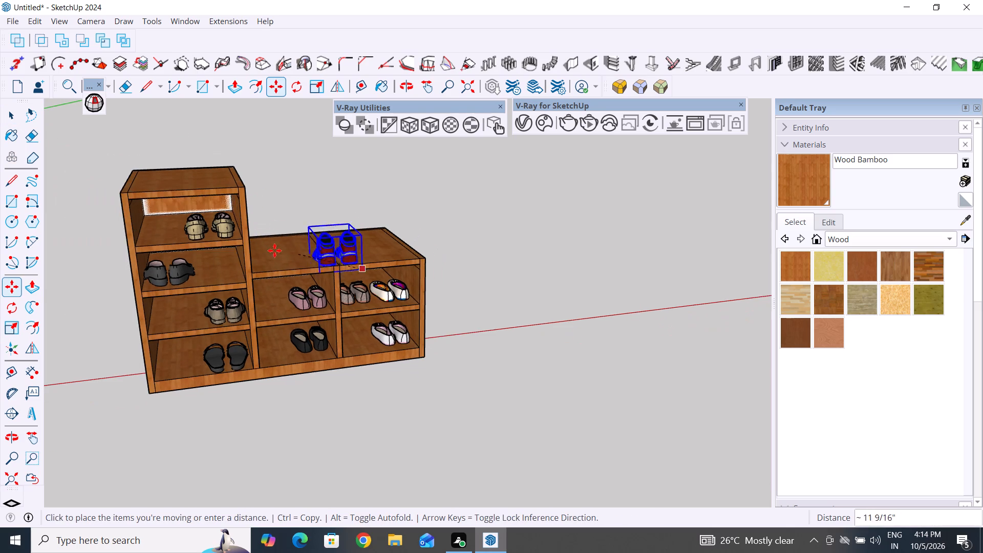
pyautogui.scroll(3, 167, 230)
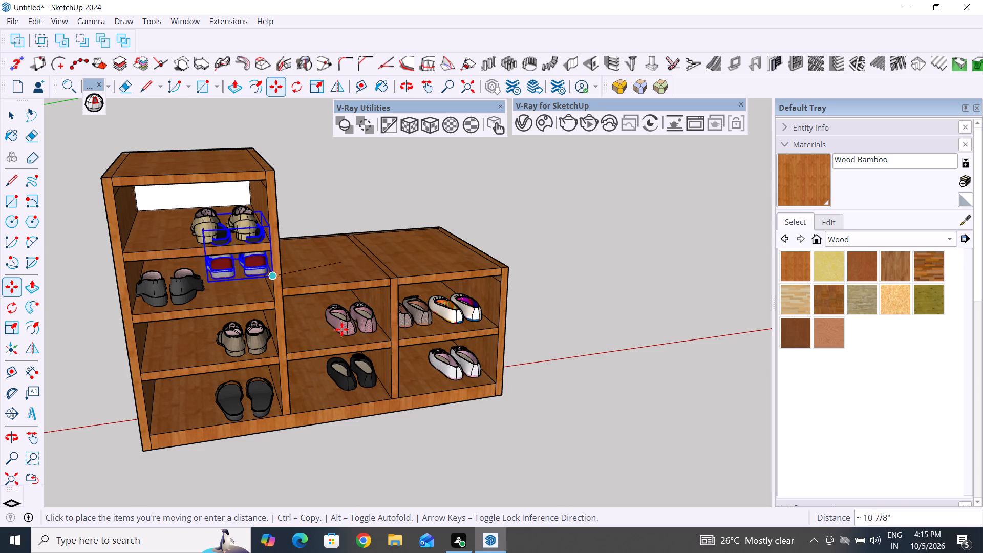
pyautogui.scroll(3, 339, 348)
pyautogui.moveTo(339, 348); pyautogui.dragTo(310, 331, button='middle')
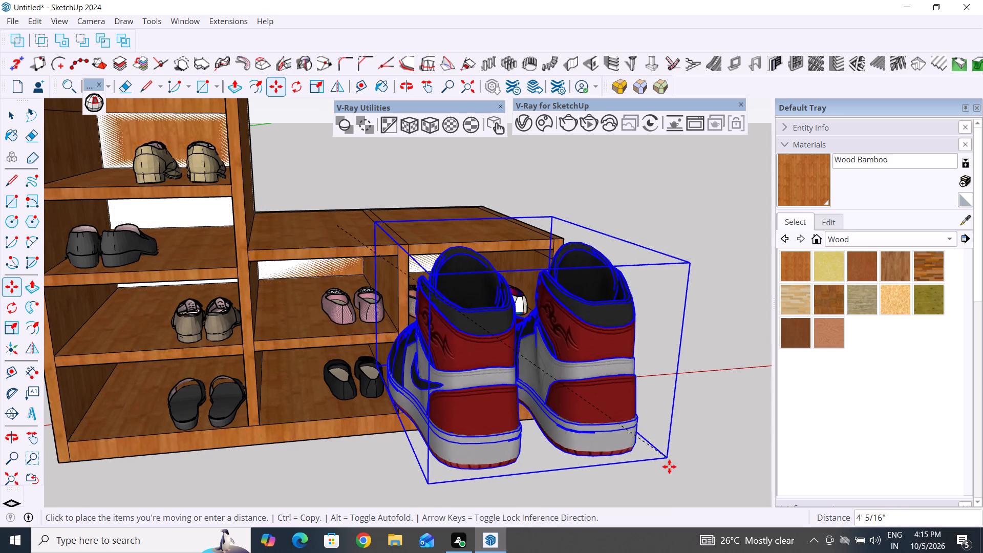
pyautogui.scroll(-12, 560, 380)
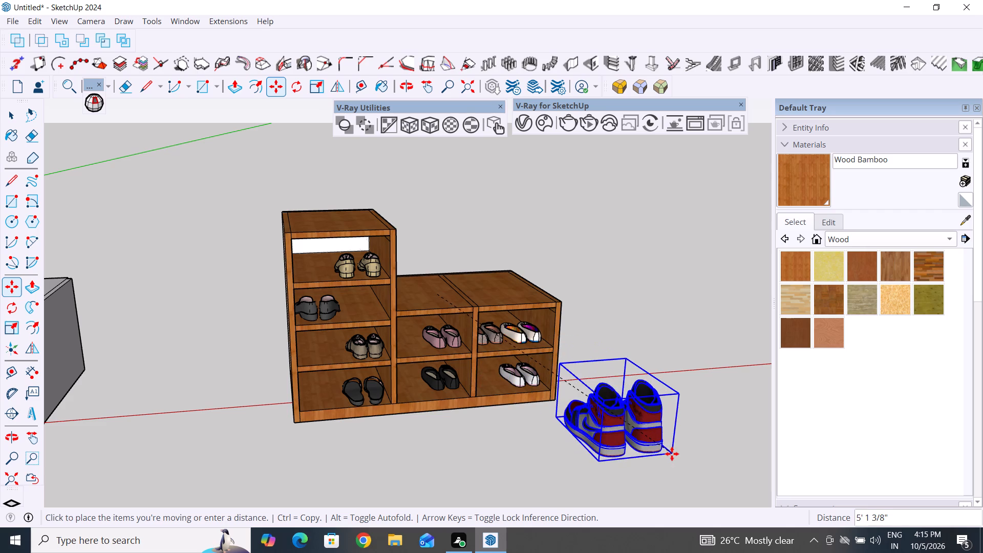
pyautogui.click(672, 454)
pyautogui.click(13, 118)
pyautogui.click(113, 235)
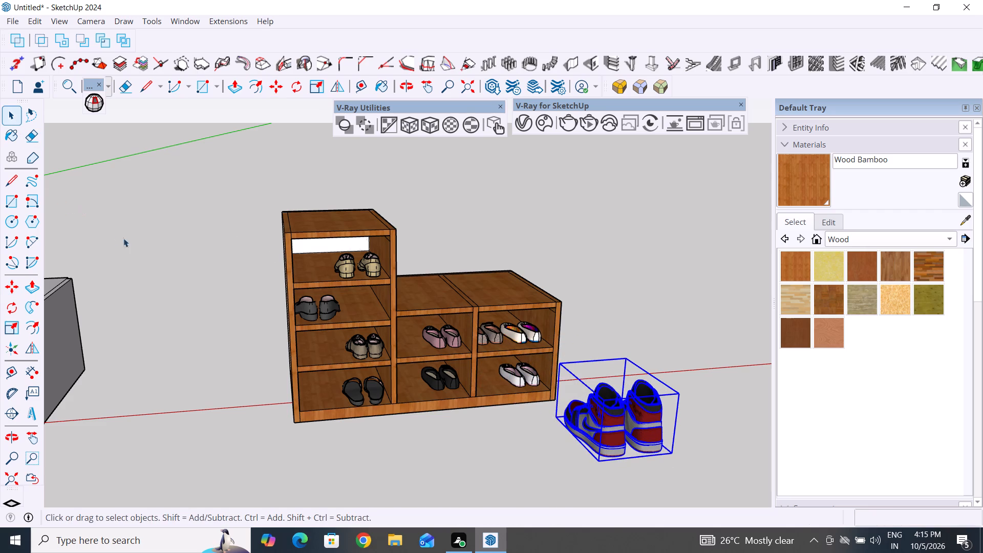
# Scale the high-top sneakers down uniformly again to about 0.81.
pyautogui.scroll(-5, 241, 310)
pyautogui.moveTo(335, 362); pyautogui.dragTo(439, 378, button='middle')
pyautogui.scroll(3, 551, 373)
pyautogui.click(561, 378)
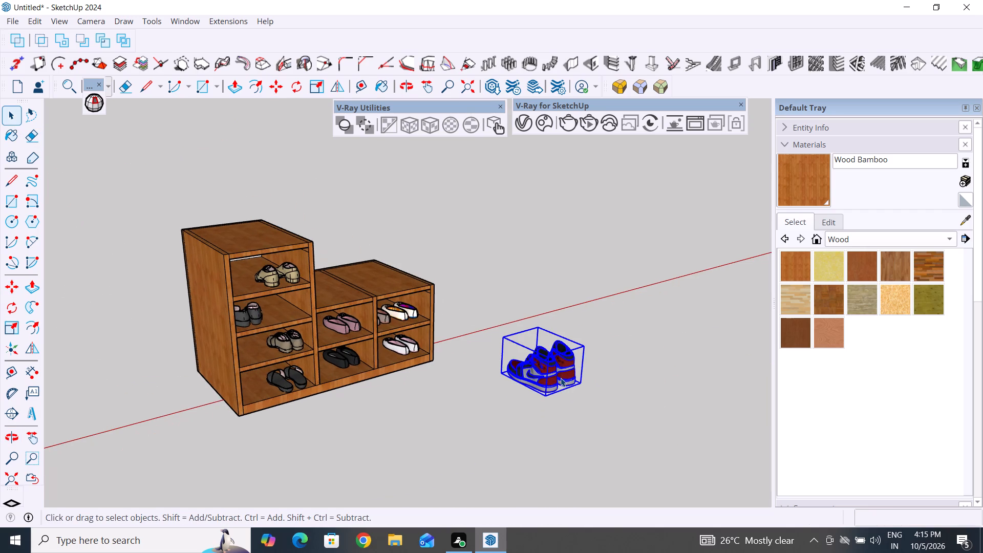
pyautogui.press('s')
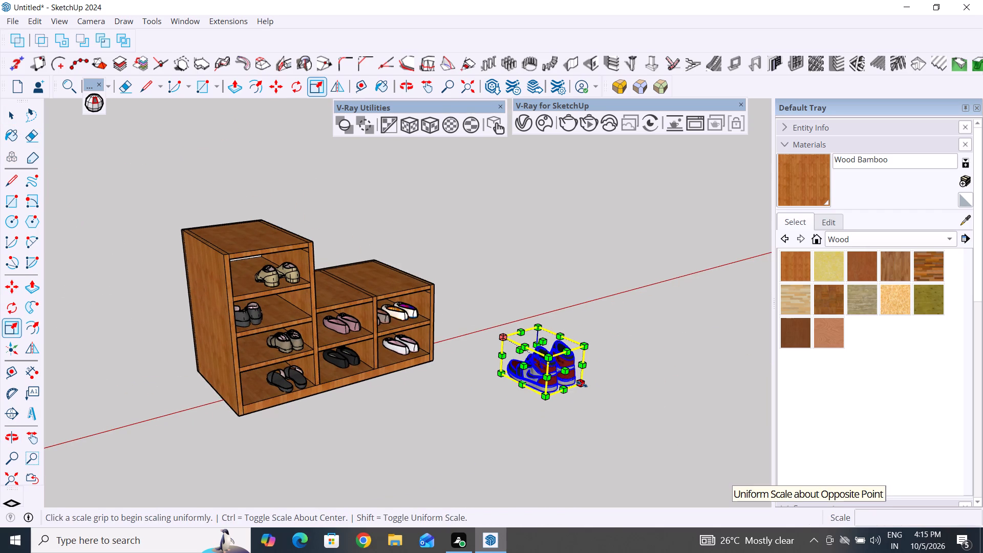
pyautogui.moveTo(582, 384); pyautogui.dragTo(565, 377)
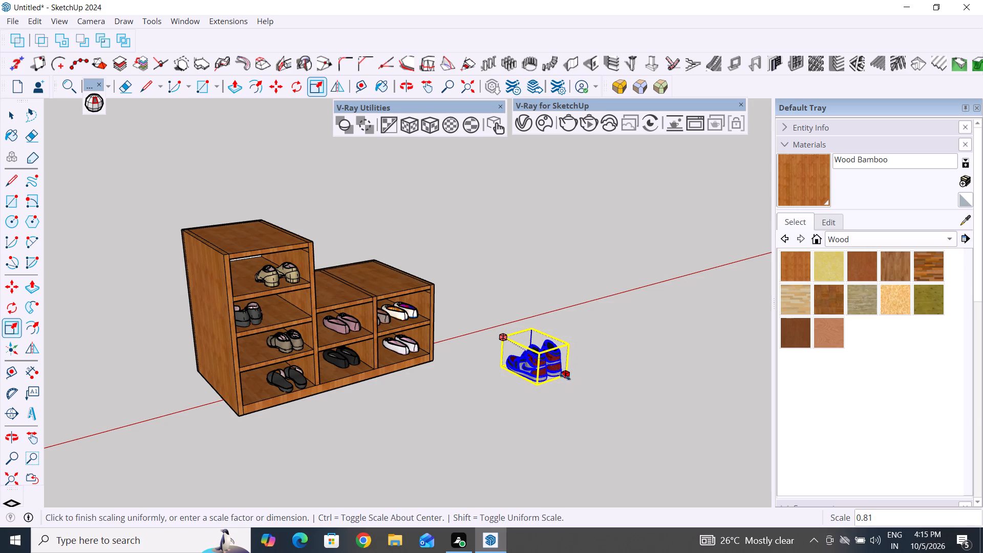
pyautogui.click(18, 119)
pyautogui.click(202, 165)
# Move the high-top sneakers onto the bottom shelf of the low section's outer bay, beside the white flats.
pyautogui.click(542, 374)
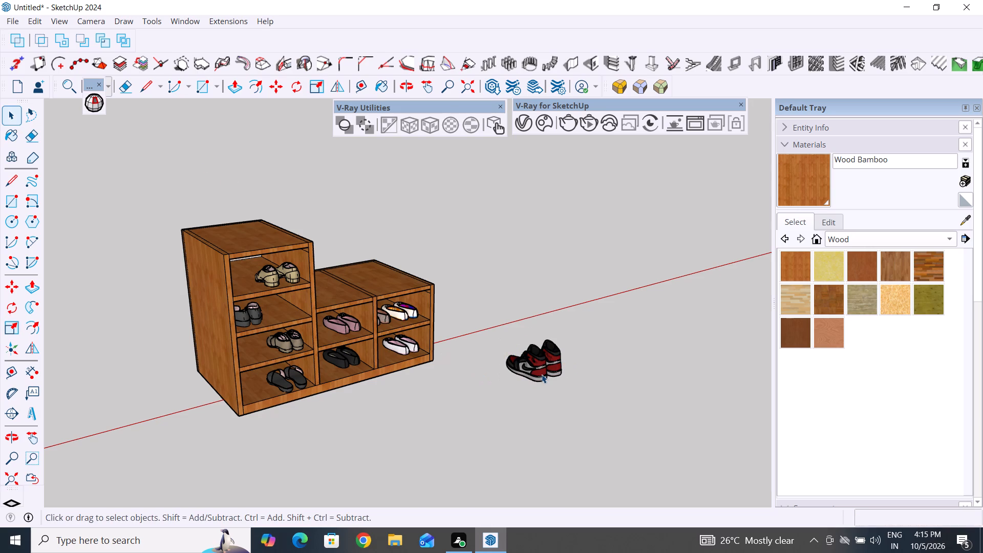
pyautogui.press('m')
pyautogui.click(567, 375)
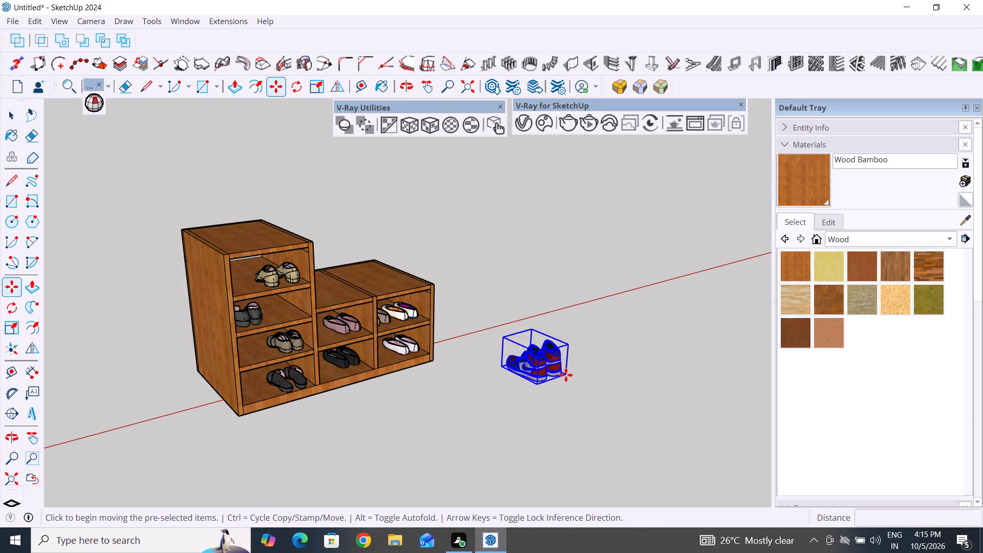
pyautogui.scroll(5, 378, 356)
pyautogui.moveTo(422, 371); pyautogui.dragTo(282, 380, button='middle')
pyautogui.scroll(4, 392, 356)
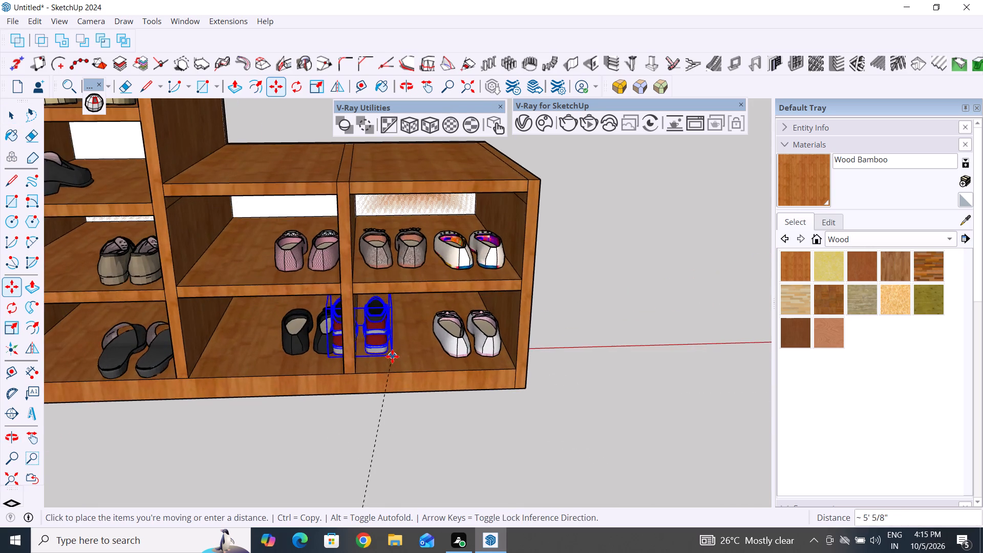
pyautogui.scroll(8, 392, 356)
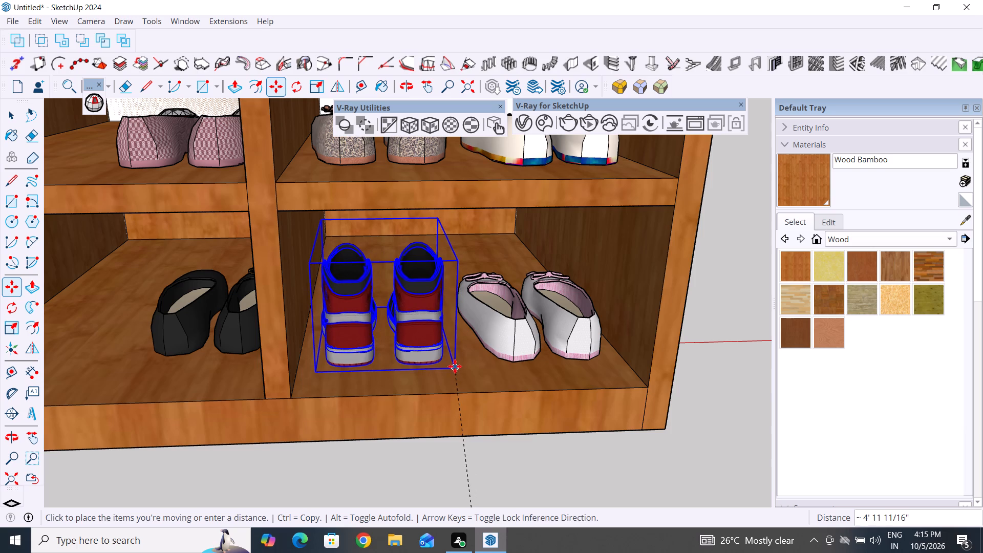
pyautogui.click(455, 366)
pyautogui.click(14, 115)
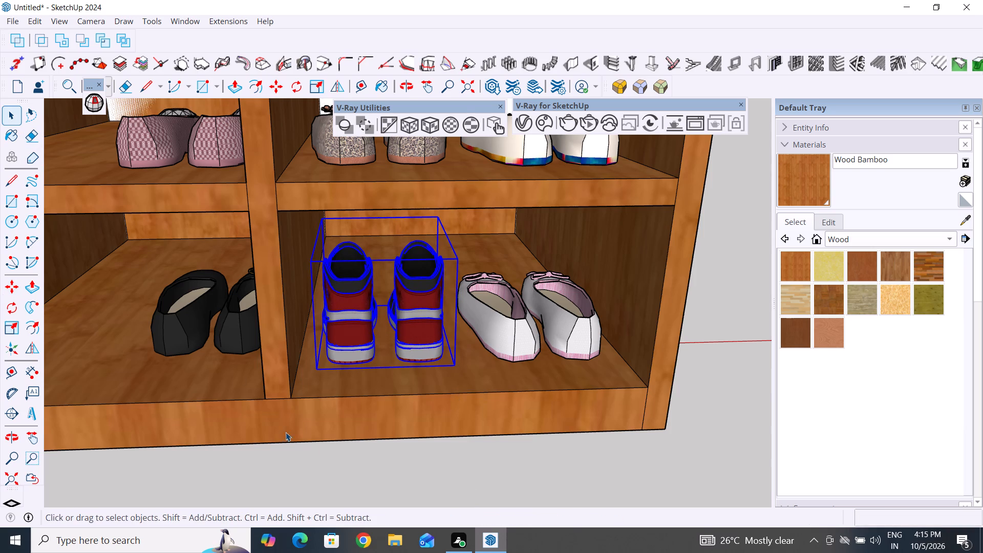
pyautogui.click(362, 473)
# Examine the furnished cabinet from several angles, checking the sneakers and the other shoes on the shelves.
pyautogui.scroll(-4, 515, 386)
pyautogui.moveTo(470, 424); pyautogui.dragTo(555, 388, button='middle')
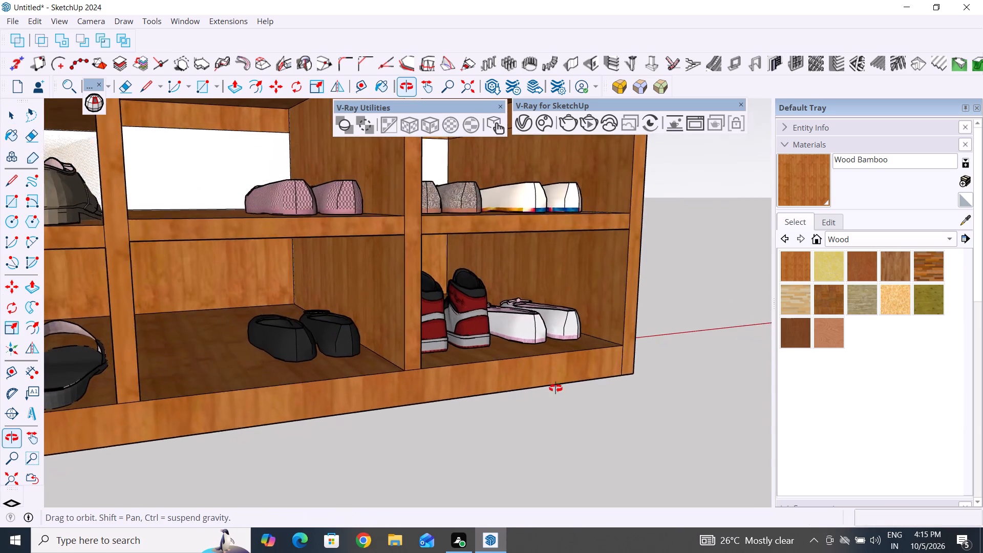
pyautogui.moveTo(555, 388); pyautogui.dragTo(527, 398, button='middle')
pyautogui.scroll(-9, 521, 398)
pyautogui.moveTo(521, 398); pyautogui.dragTo(525, 411, button='middle')
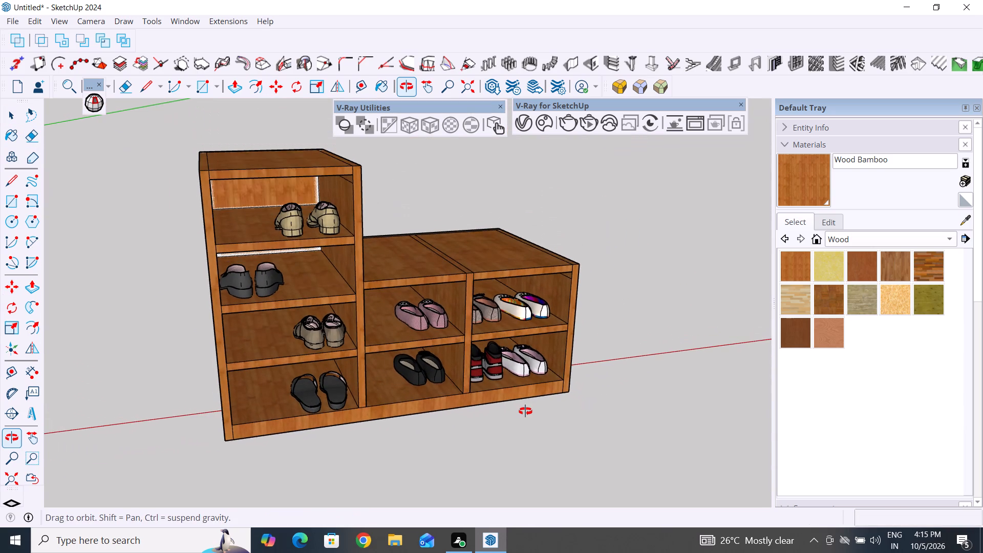
pyautogui.moveTo(525, 411); pyautogui.dragTo(547, 399, button='middle')
pyautogui.scroll(1, 547, 399)
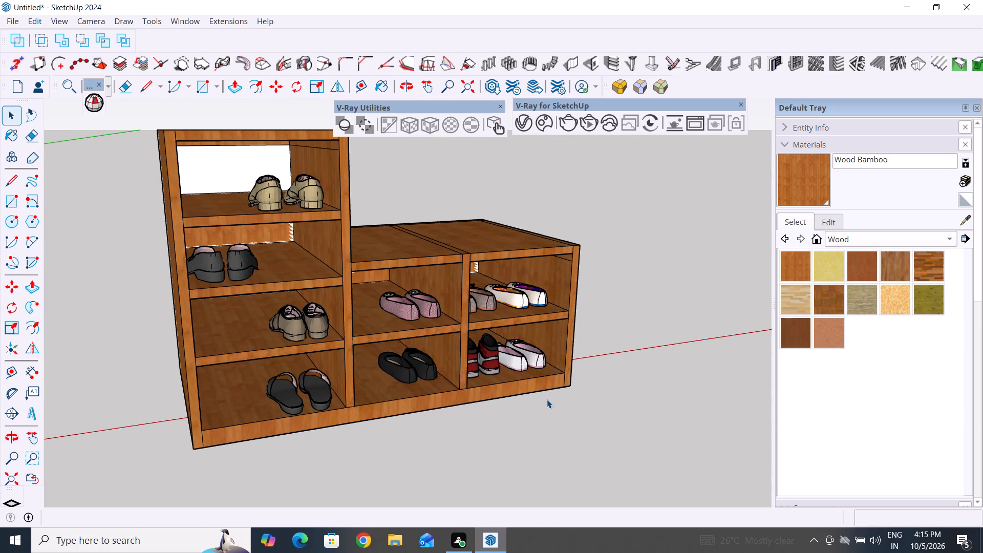
pyautogui.click(541, 431)
pyautogui.scroll(4, 509, 384)
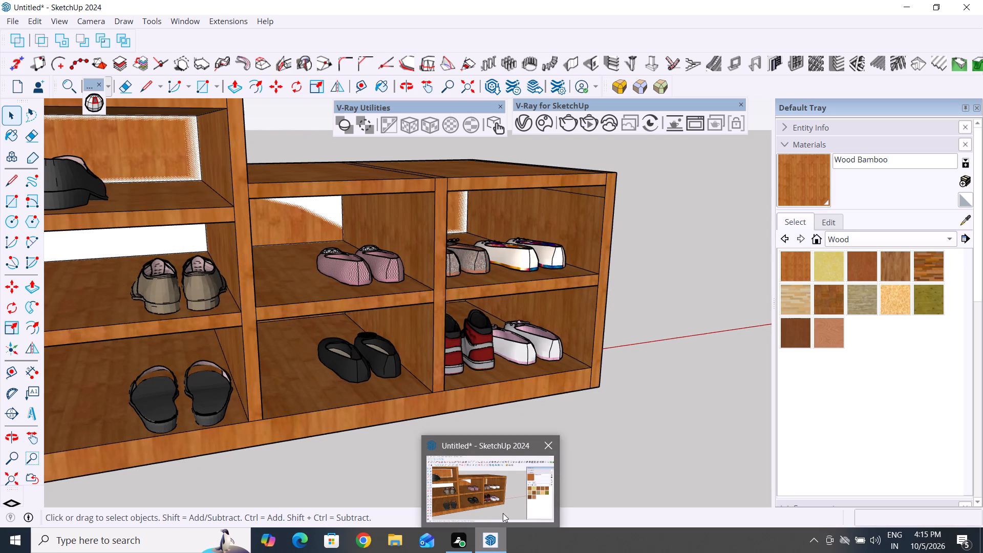
pyautogui.click(503, 513)
pyautogui.scroll(-4, 619, 437)
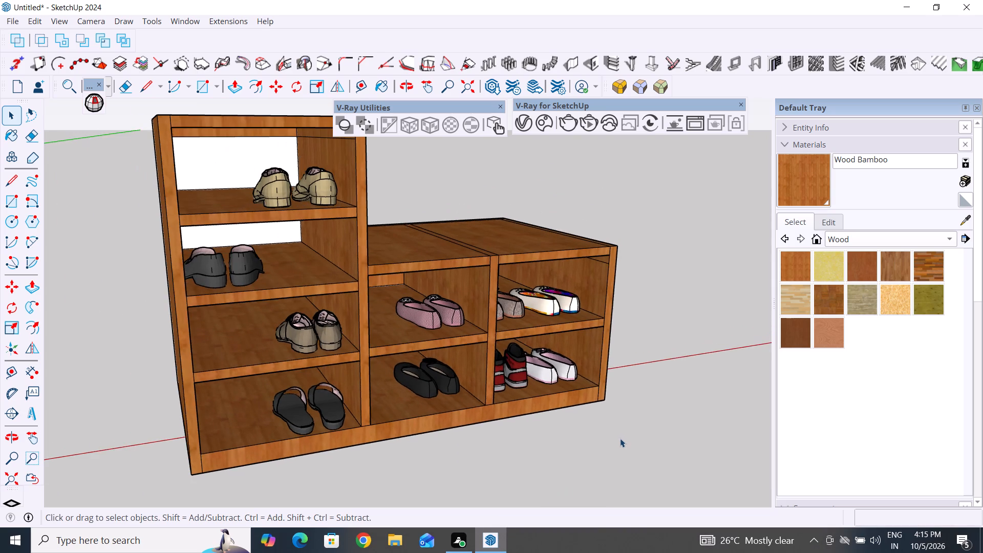
pyautogui.moveTo(620, 438); pyautogui.dragTo(585, 438, button='middle')
pyautogui.moveTo(597, 406); pyautogui.dragTo(525, 418, button='middle')
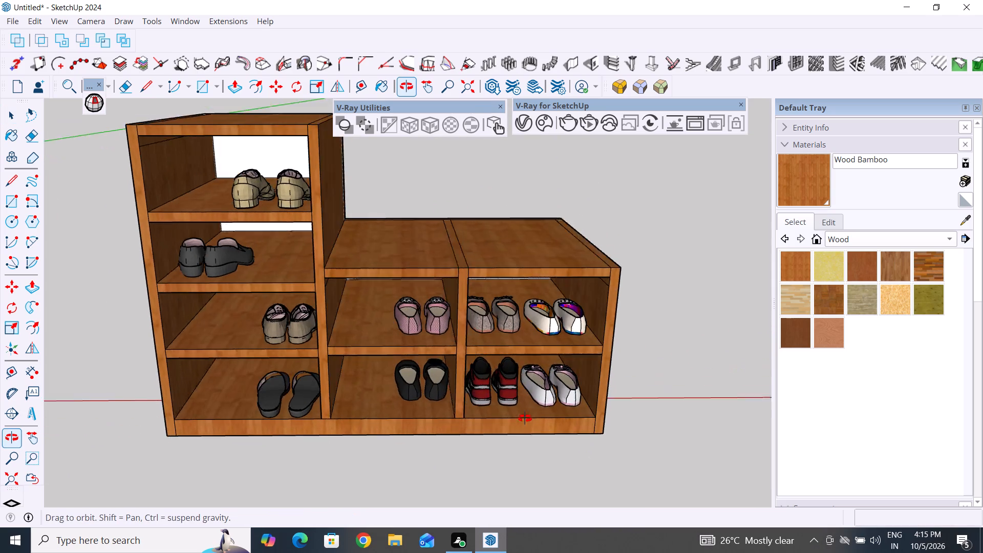
pyautogui.moveTo(525, 418); pyautogui.dragTo(516, 414, button='middle')
pyautogui.scroll(-3, 551, 382)
pyautogui.moveTo(539, 460); pyautogui.dragTo(567, 458, button='middle')
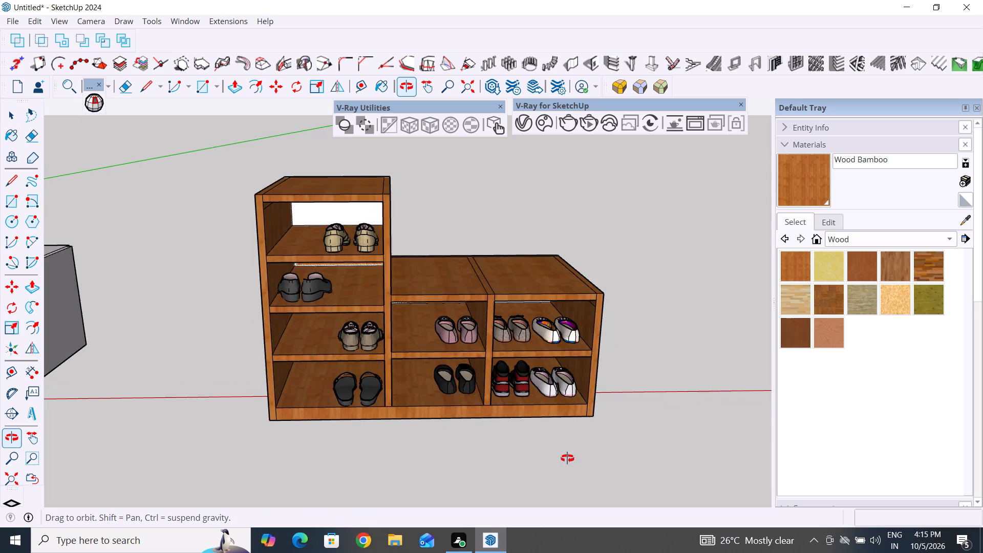
pyautogui.moveTo(567, 458); pyautogui.dragTo(568, 461, button='middle')
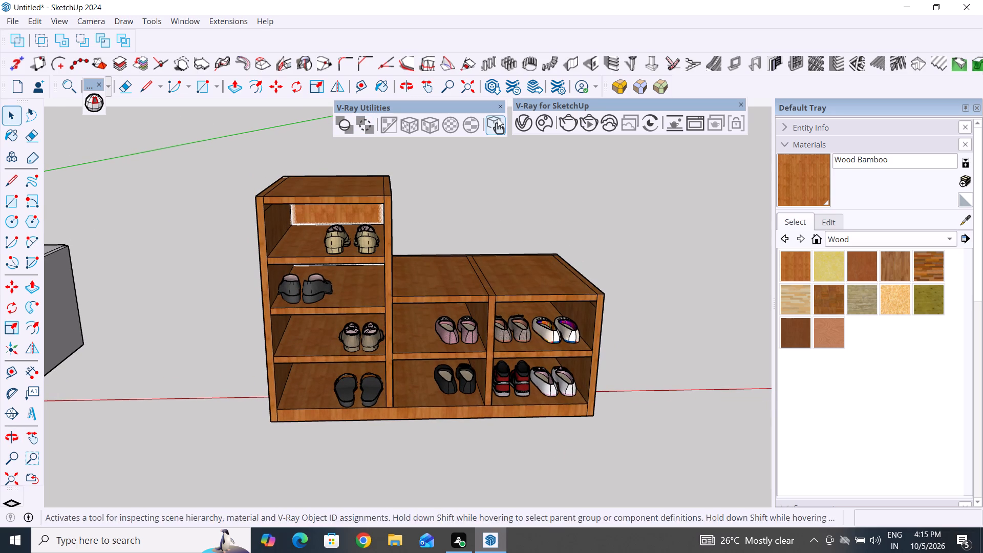
# Open 3D Warehouse and search the models for SHOES.
pyautogui.click(186, 20)
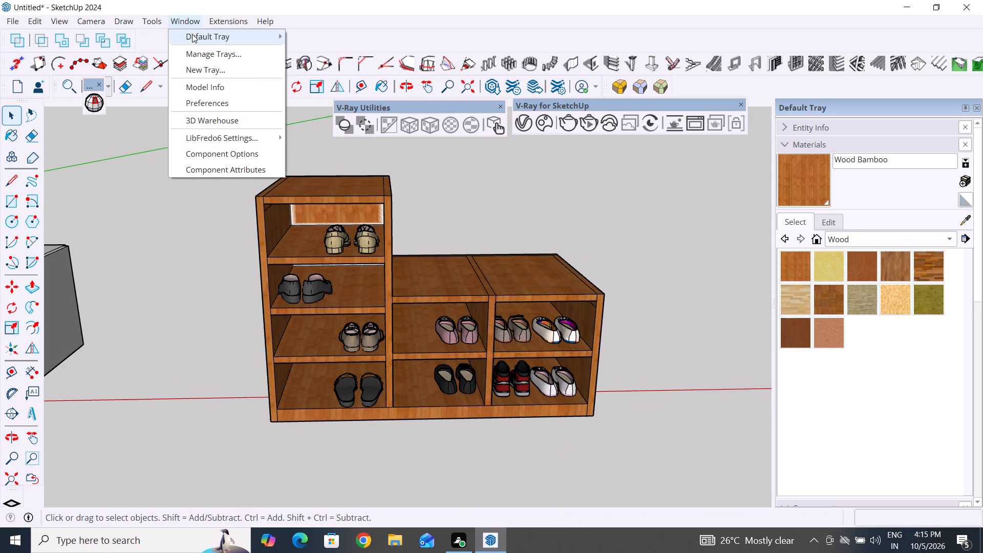
pyautogui.click(212, 120)
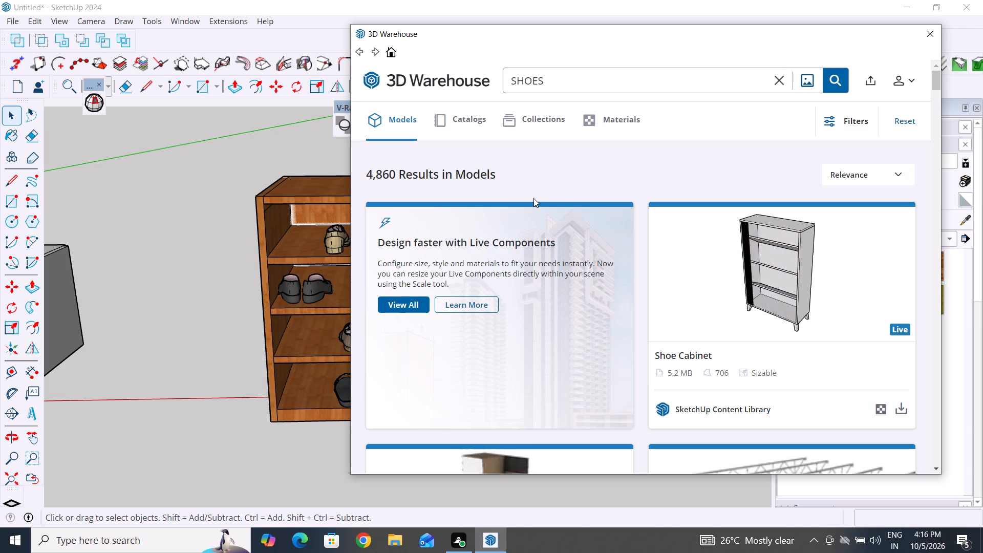
pyautogui.click(839, 83)
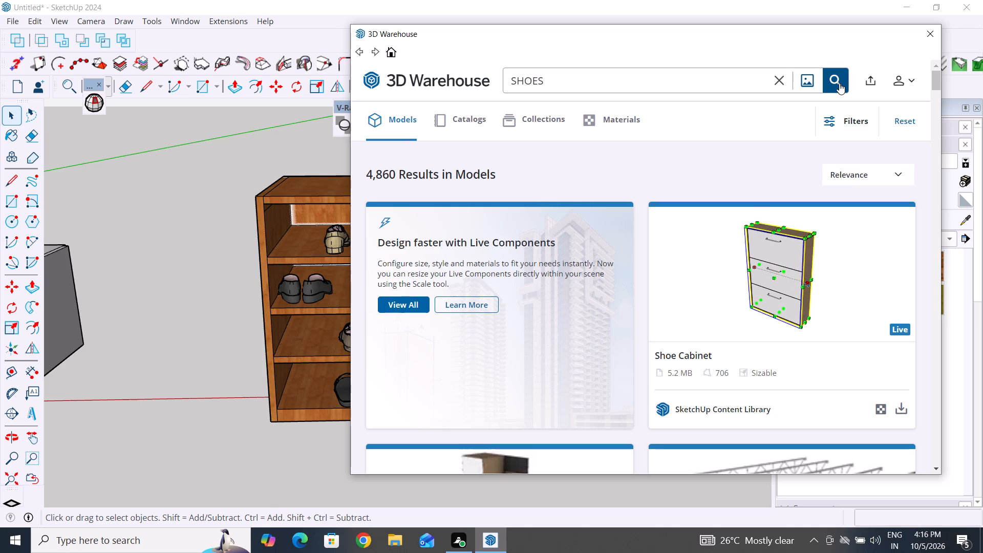
pyautogui.click(554, 90)
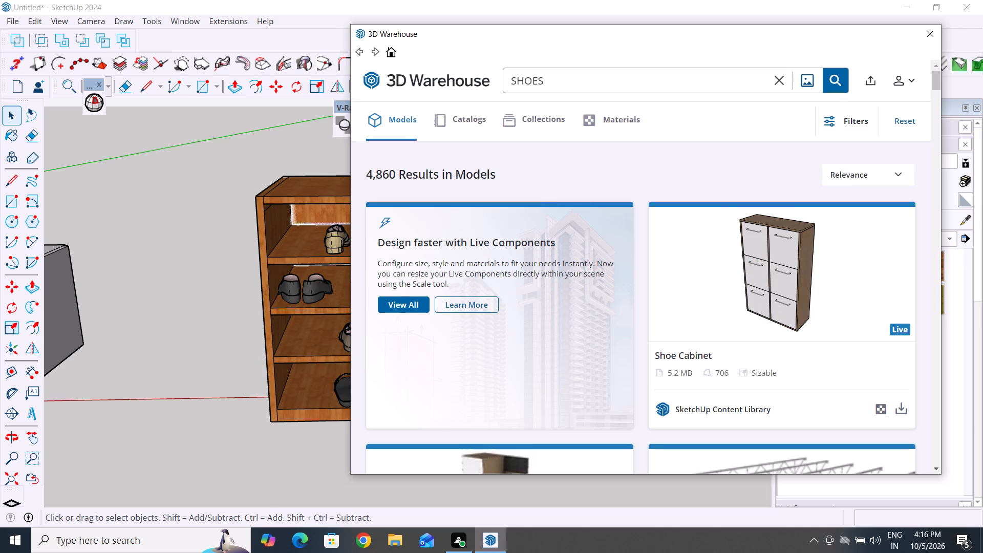
pyautogui.press('BackSpace')
pyautogui.press('BackSpace')
pyautogui.press('BackSpace')
pyautogui.press('BackSpace')
pyautogui.press('BackSpace')
pyautogui.press('BackSpace')
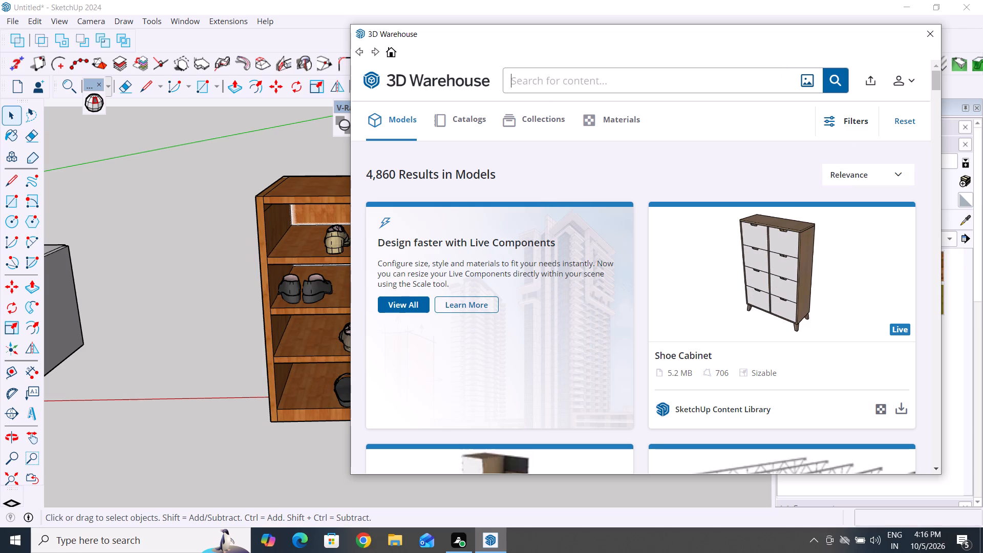
pyautogui.press('s')
pyautogui.write('HOES')
pyautogui.press('Return')
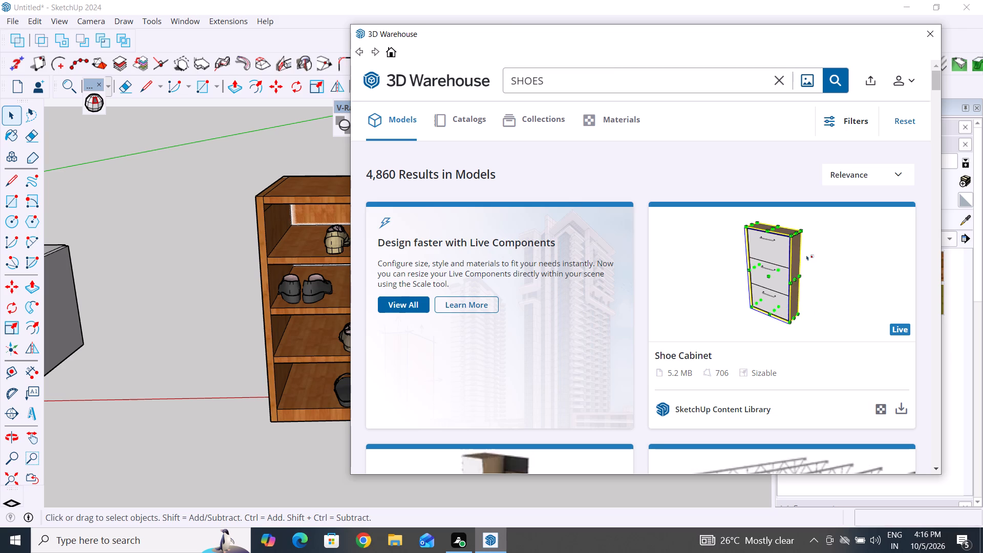
pyautogui.click(840, 84)
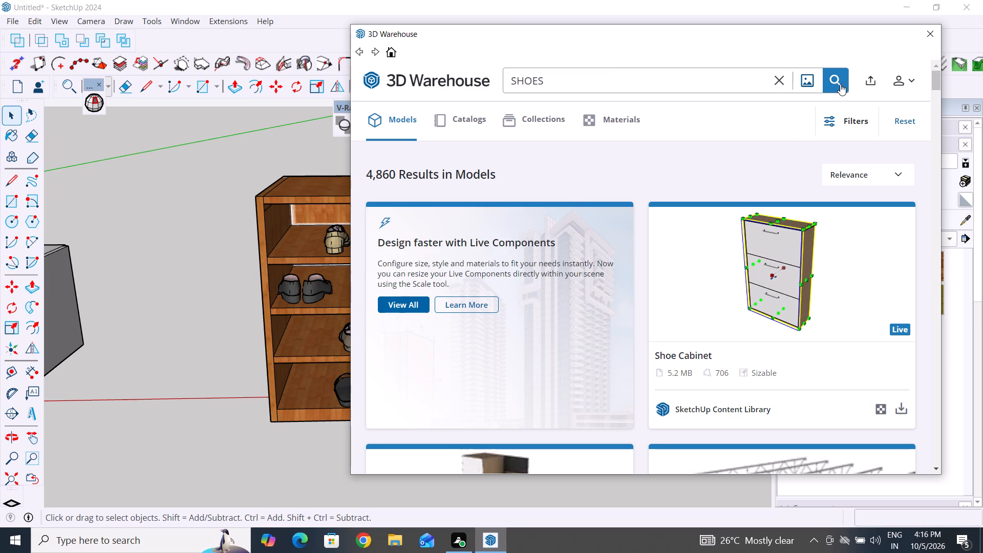
# Find the red sneakers model named "shoes" (12 MB) in the 3D Warehouse results and load it directly into the model.
pyautogui.scroll(-7, 647, 228)
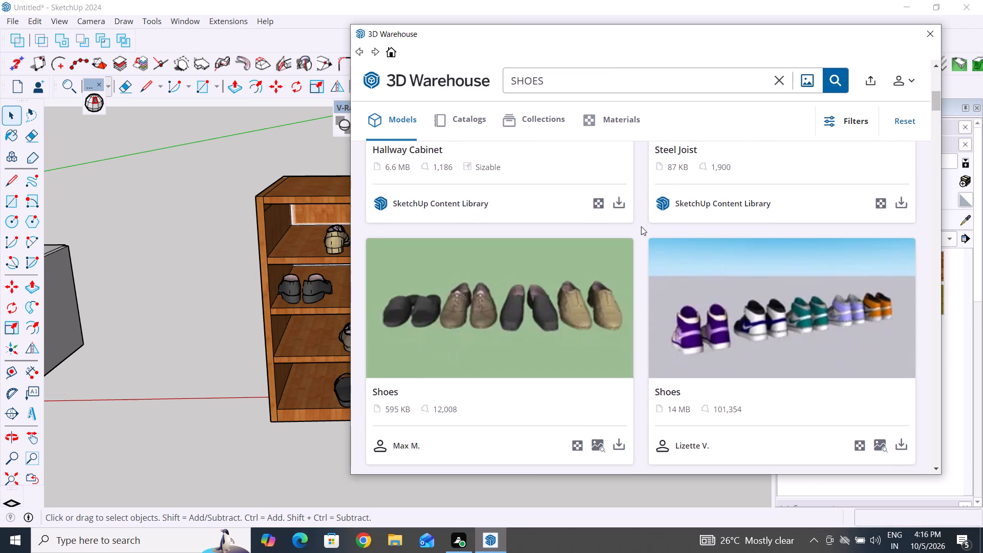
pyautogui.scroll(-10, 641, 226)
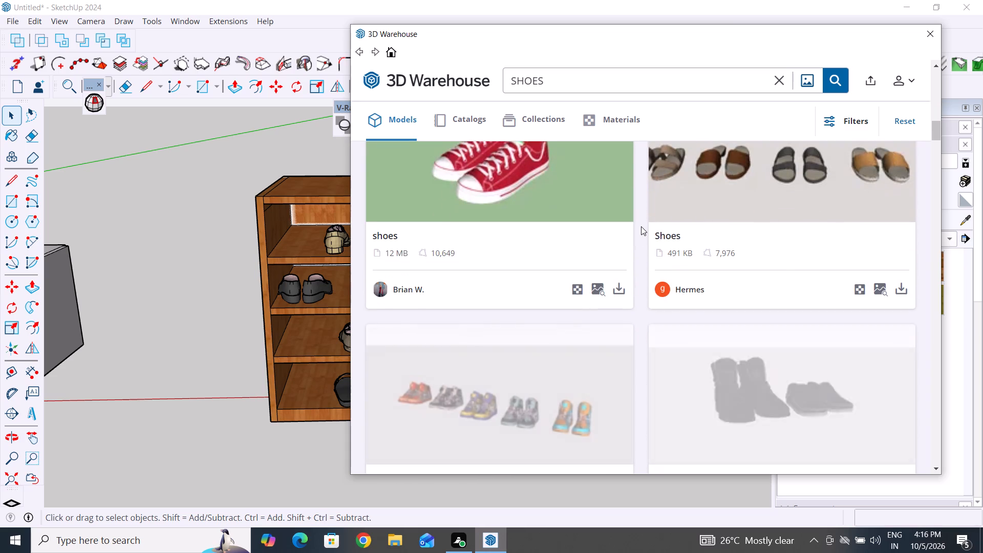
pyautogui.click(619, 292)
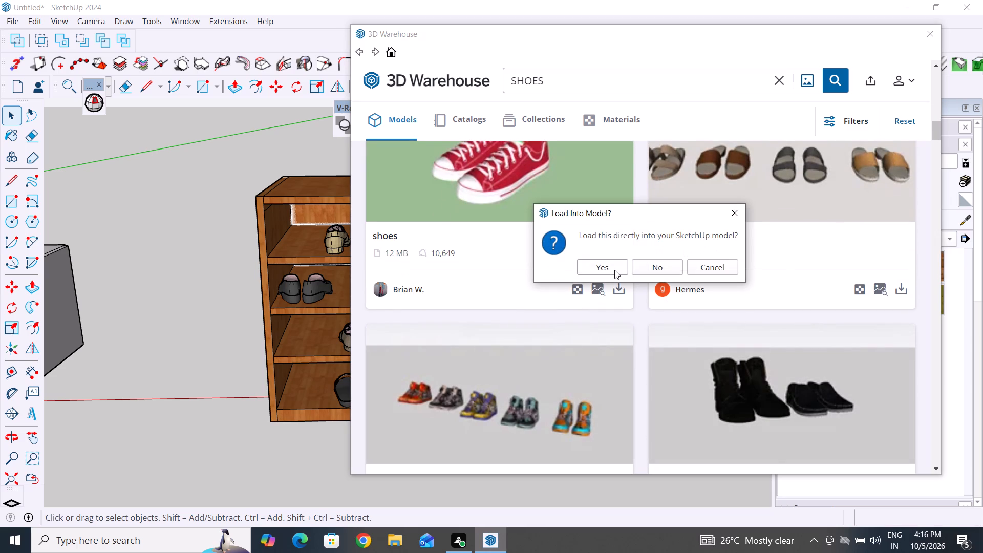
pyautogui.click(614, 270)
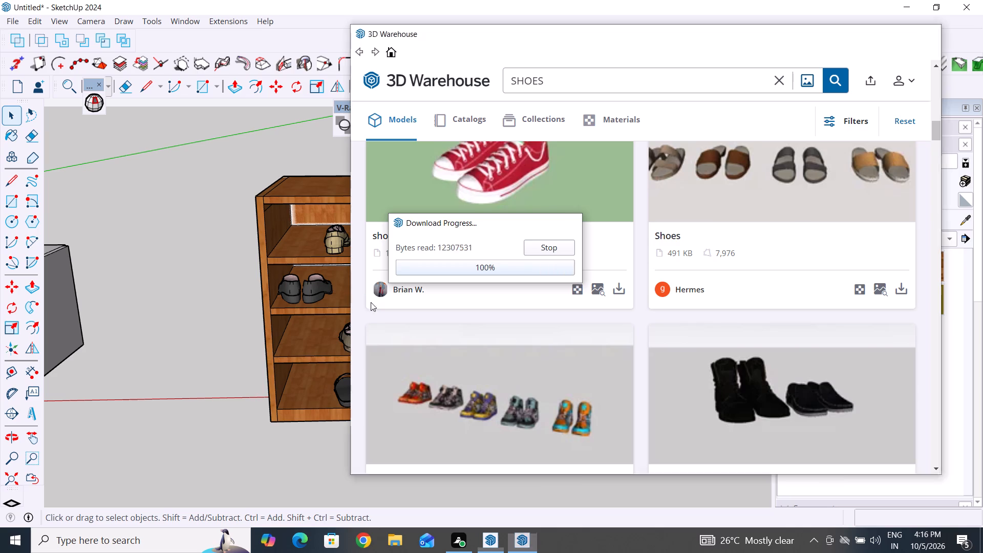
pyautogui.scroll(-1, 420, 322)
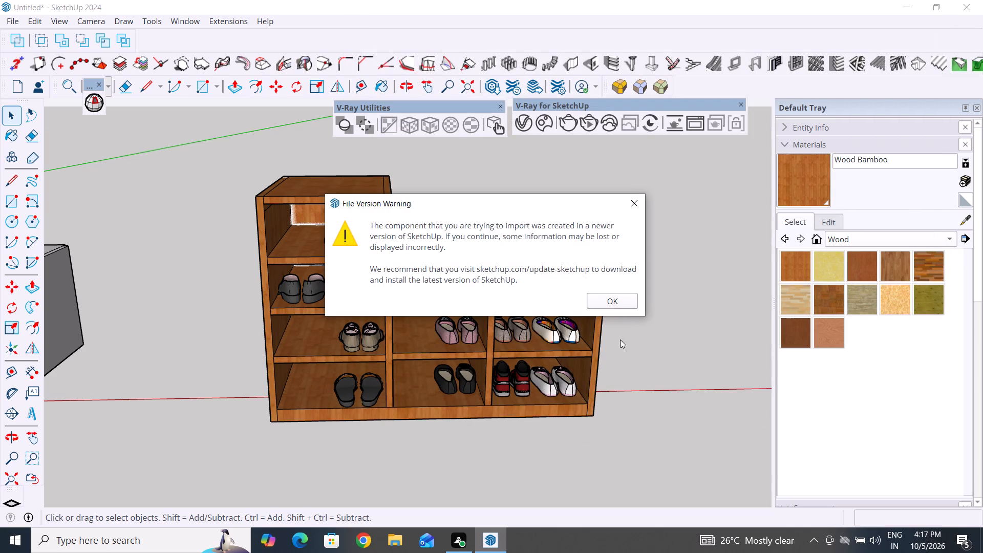
pyautogui.click(623, 293)
# Place the loaded red sneakers on the open ground beside the outer end of the cabinet's low section.
pyautogui.scroll(-11, 552, 294)
pyautogui.scroll(-5, 242, 363)
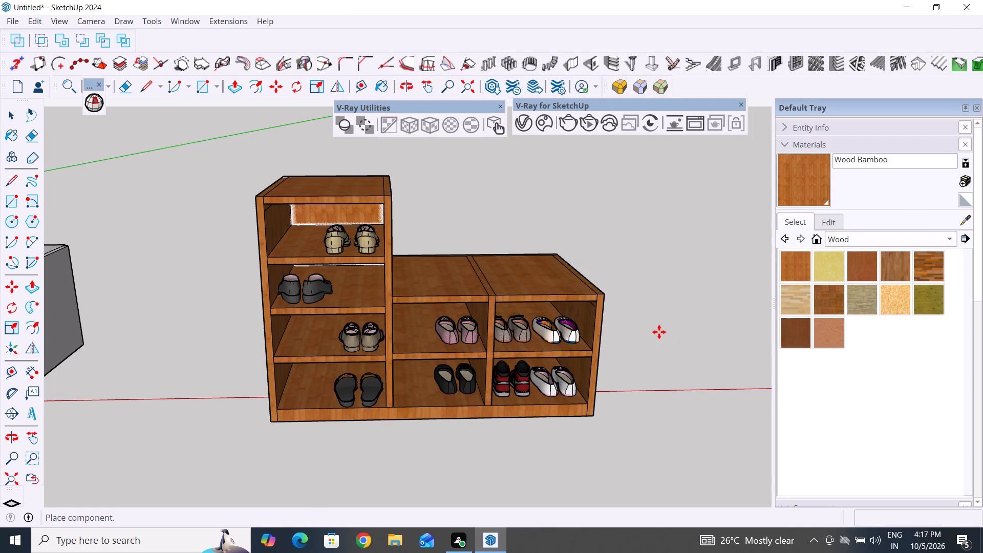
pyautogui.scroll(-5, 541, 240)
pyautogui.moveTo(541, 240); pyautogui.dragTo(520, 307, button='middle')
pyautogui.scroll(1, 541, 240)
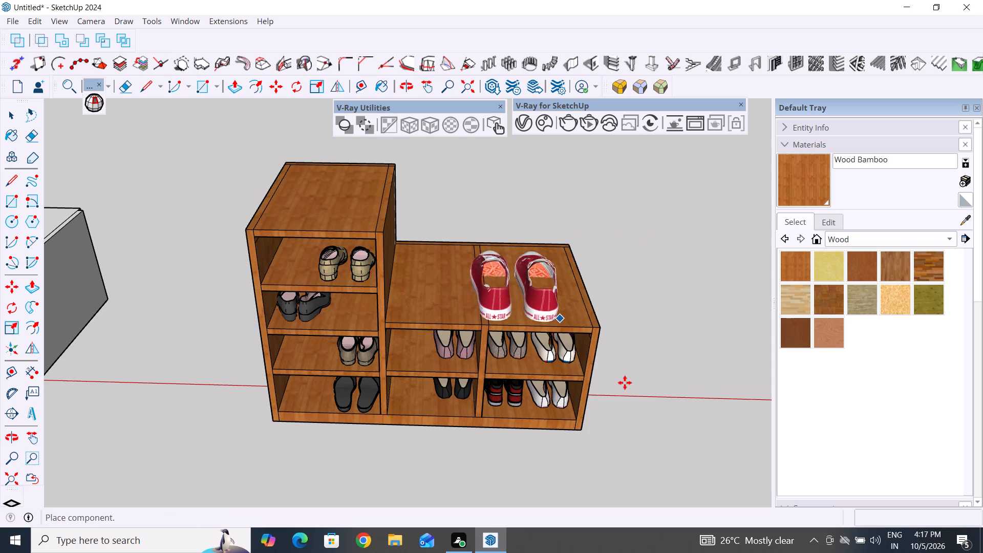
pyautogui.click(728, 479)
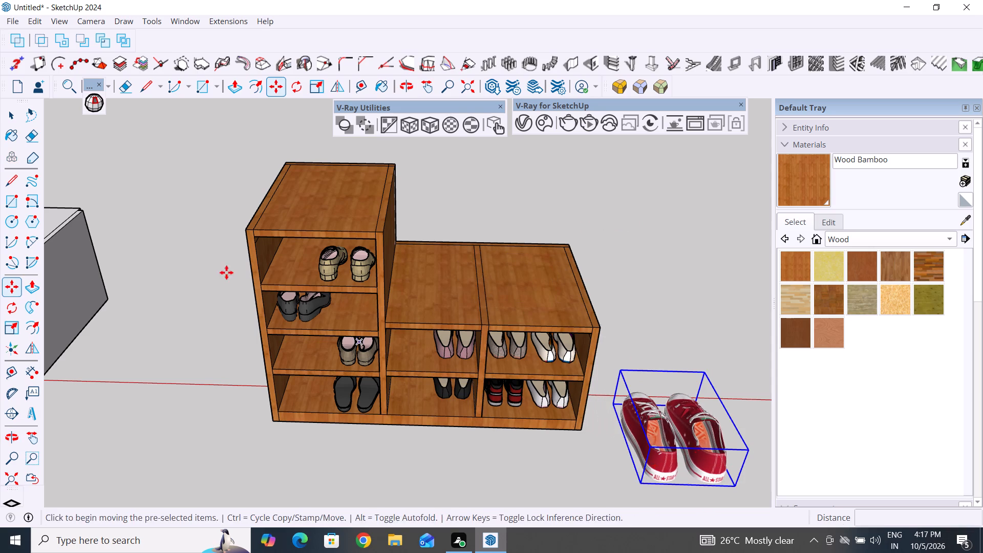
pyautogui.click(15, 117)
# Scale the red sneakers down uniformly to about 0.51.
pyautogui.scroll(-5, 445, 397)
pyautogui.moveTo(473, 443); pyautogui.dragTo(484, 405, button='middle')
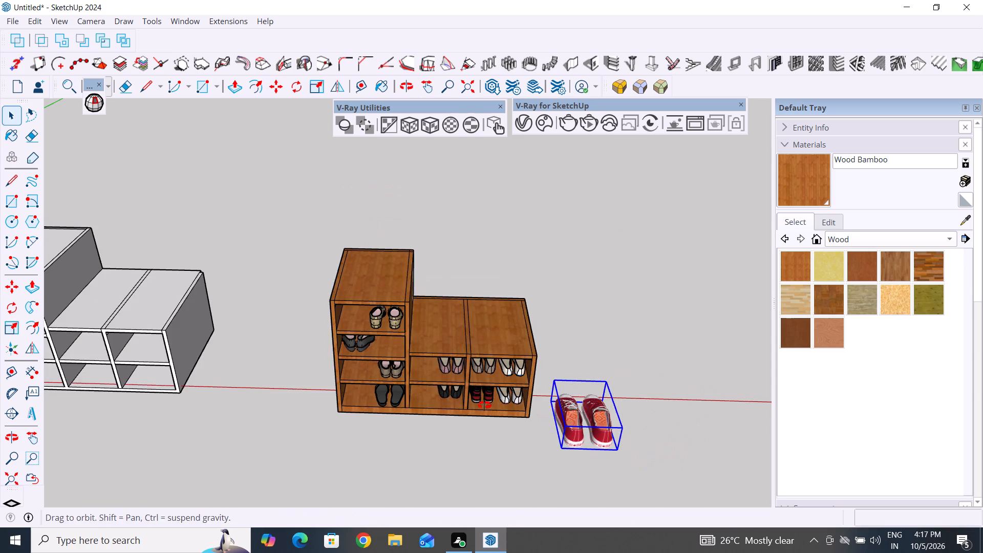
pyautogui.moveTo(484, 405); pyautogui.dragTo(493, 388, button='middle')
pyautogui.scroll(3, 573, 434)
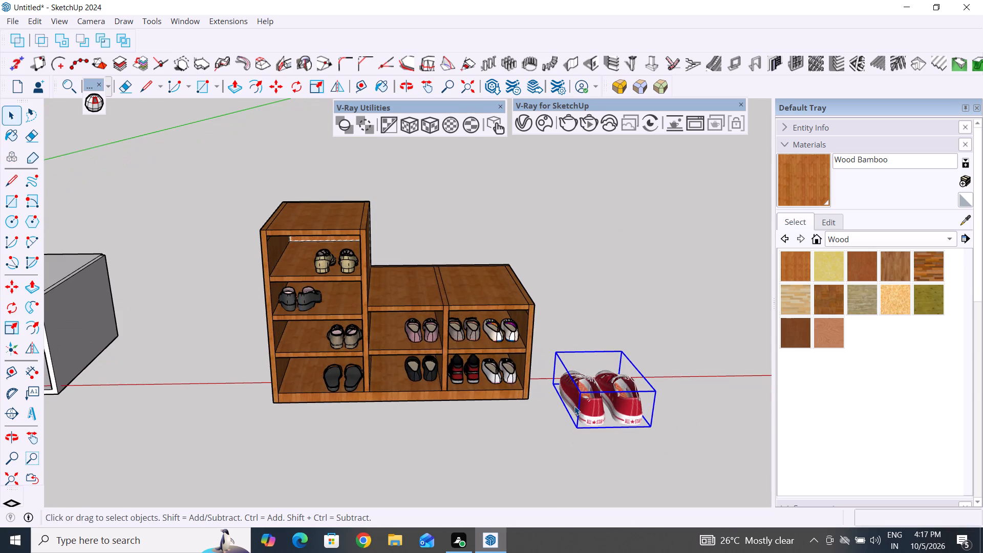
pyautogui.press('s')
pyautogui.click(579, 428)
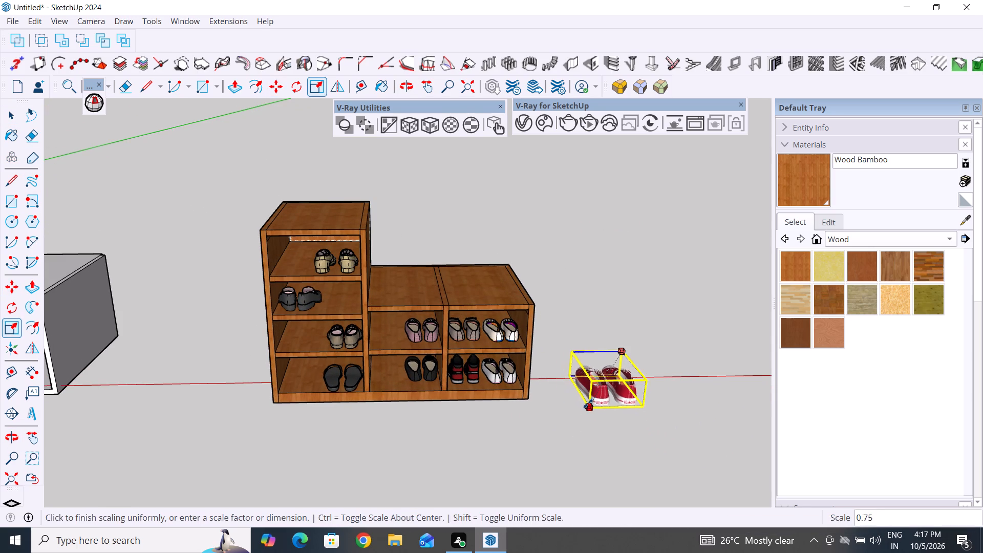
pyautogui.click(605, 391)
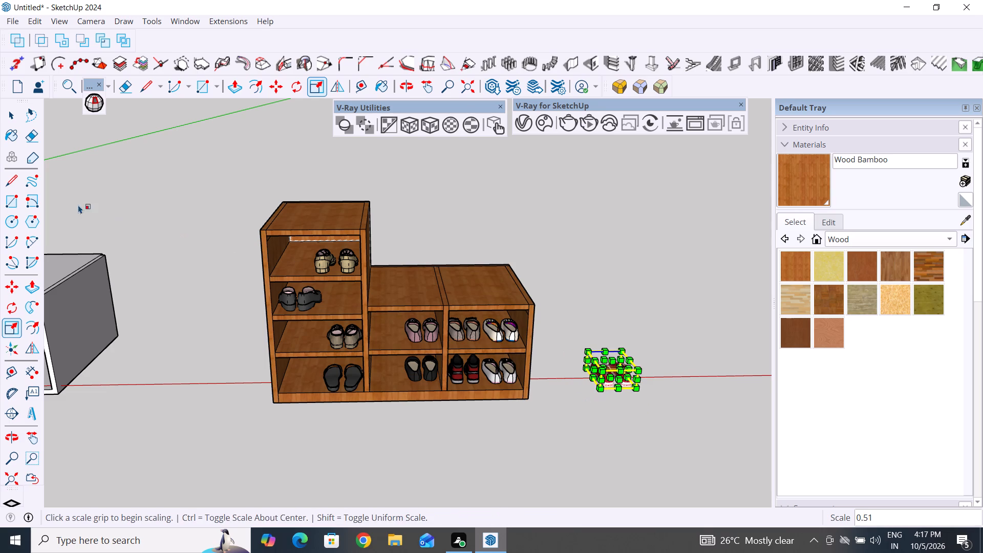
pyautogui.click(10, 121)
pyautogui.click(117, 203)
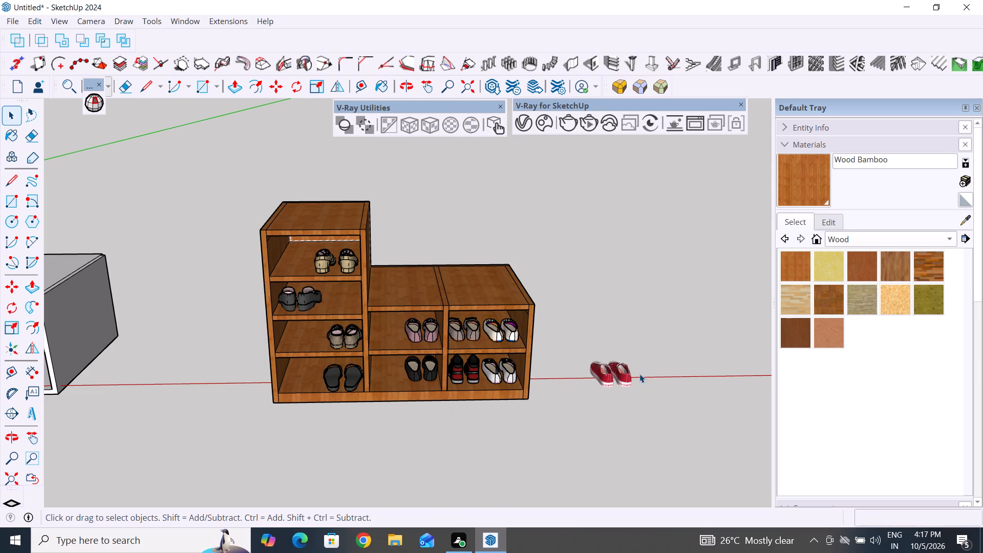
# Move the red sneakers onto the tall section's second shelf from the bottom, beside the taupe shoes.
pyautogui.click(606, 377)
pyautogui.press('m')
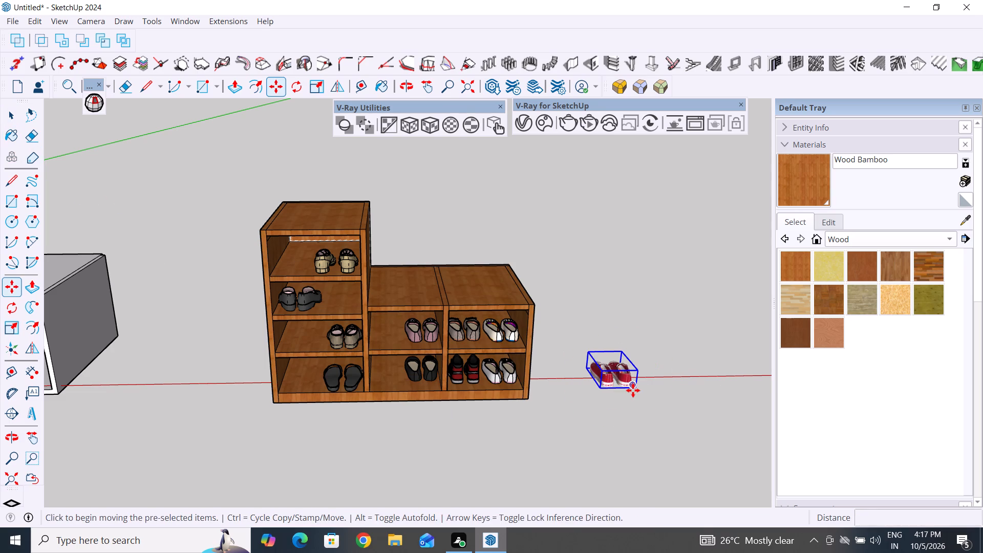
pyautogui.click(635, 384)
pyautogui.scroll(5, 347, 345)
pyautogui.scroll(7, 396, 377)
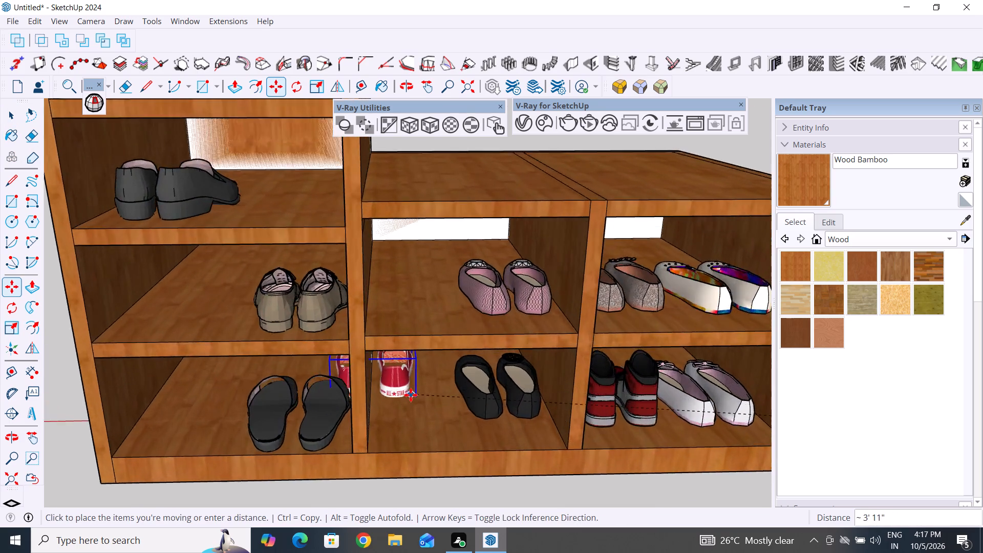
pyautogui.scroll(2, 411, 395)
pyautogui.middleClick(468, 302)
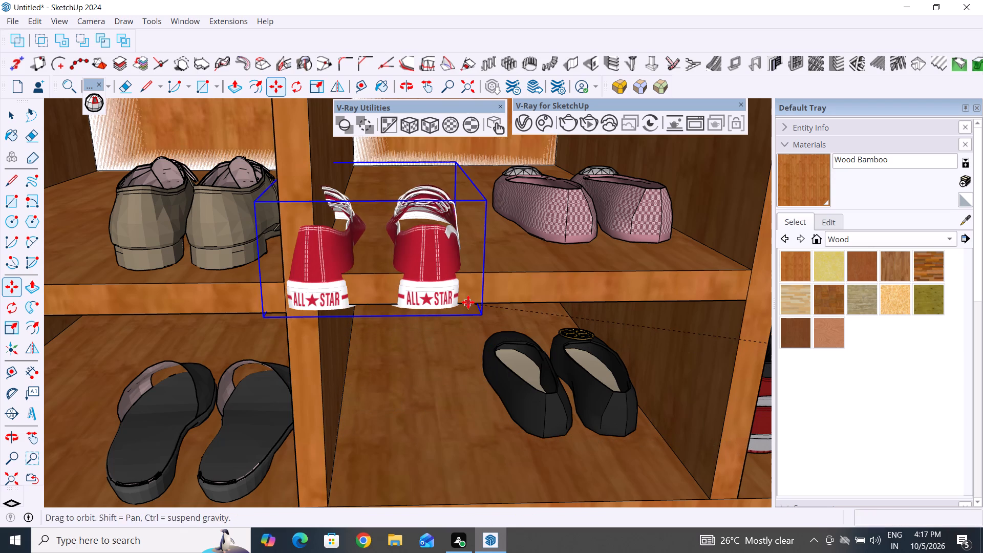
pyautogui.scroll(-11, 468, 302)
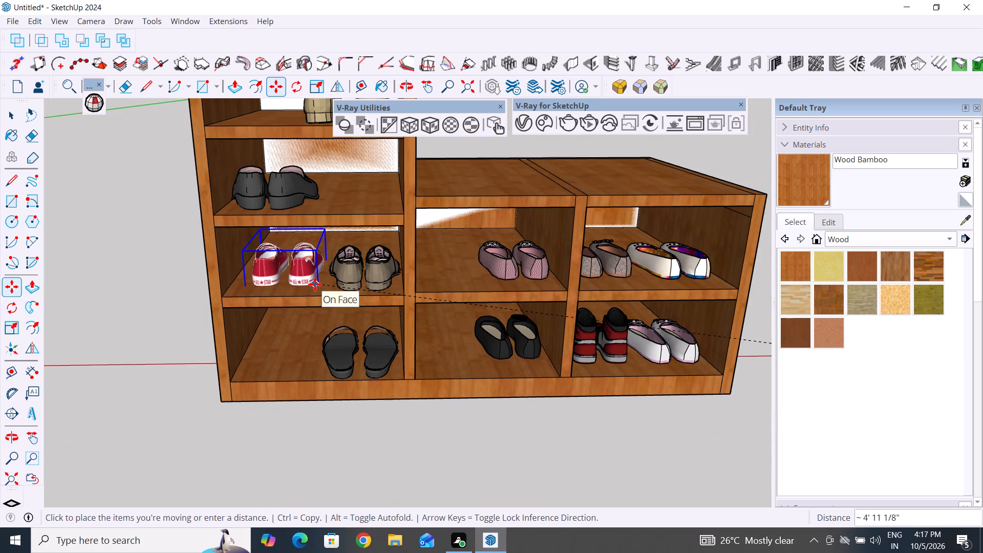
pyautogui.click(313, 279)
pyautogui.click(14, 119)
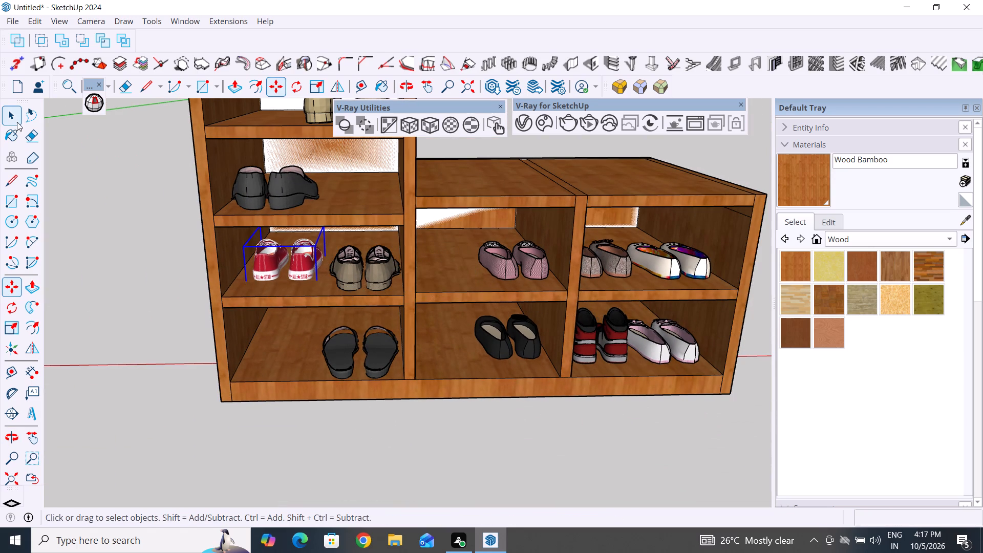
pyautogui.click(106, 220)
# Examine the furnished shelves from several angles, checking how the red sneakers and neighbouring shoes sit.
pyautogui.scroll(4, 322, 293)
pyautogui.moveTo(405, 267); pyautogui.dragTo(495, 209, button='middle')
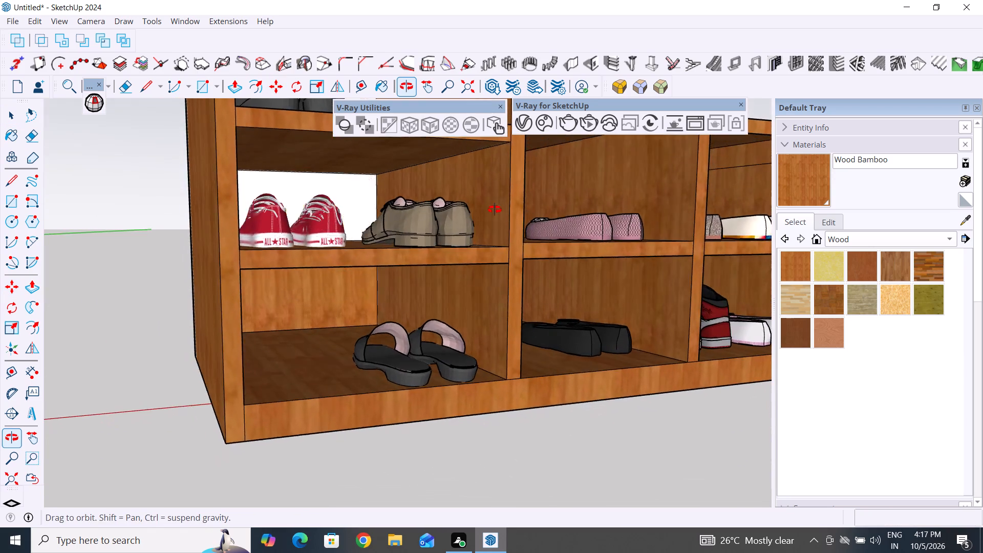
pyautogui.moveTo(495, 209); pyautogui.dragTo(485, 273, button='middle')
pyautogui.click(410, 285)
pyautogui.scroll(-5, 352, 347)
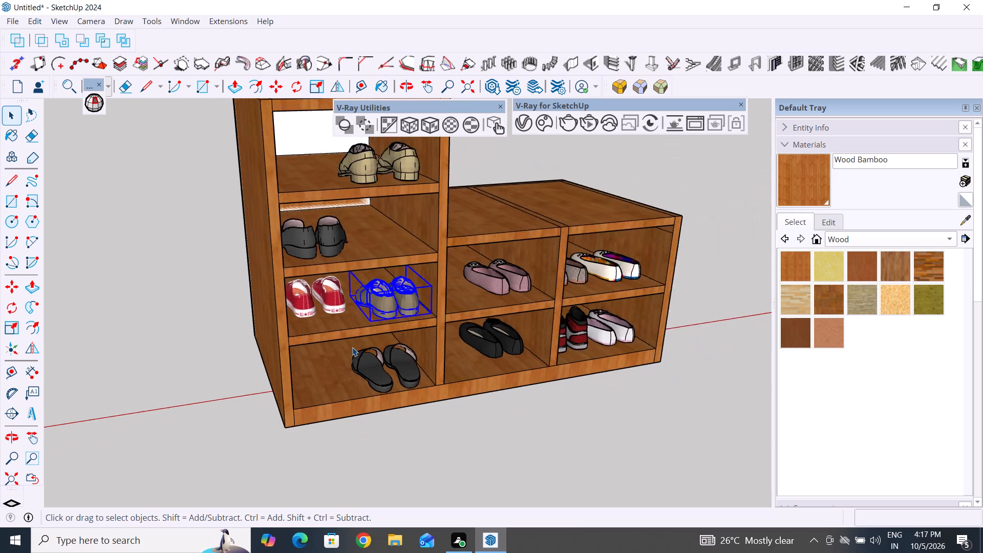
pyautogui.scroll(-4, 352, 347)
pyautogui.click(505, 422)
pyautogui.moveTo(506, 413); pyautogui.dragTo(458, 417, button='middle')
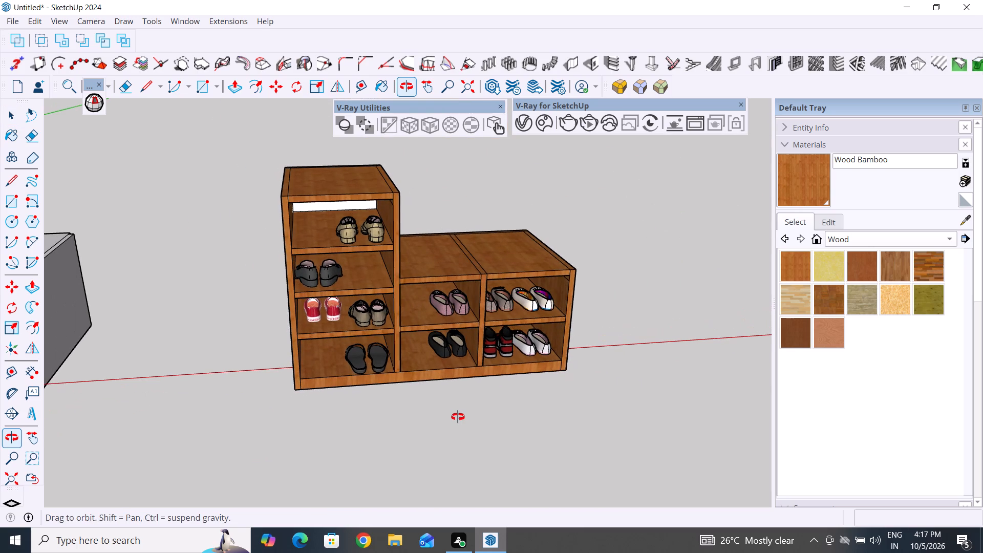
pyautogui.moveTo(458, 417); pyautogui.dragTo(458, 416, button='middle')
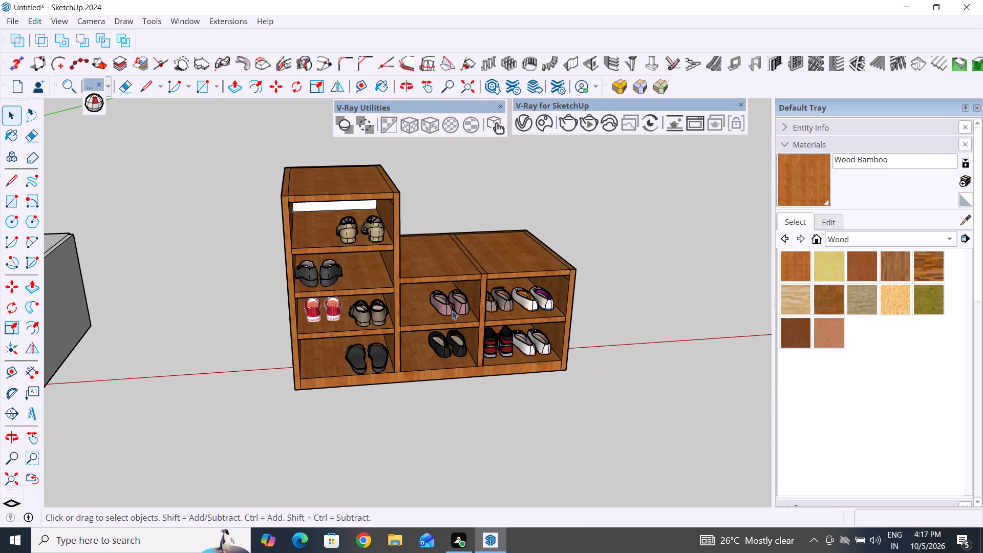
# Move the pink flats 1" toward the tall section on the upper shelf of the low section's inner bay.
pyautogui.click(444, 311)
pyautogui.write('NM')
pyautogui.click(439, 316)
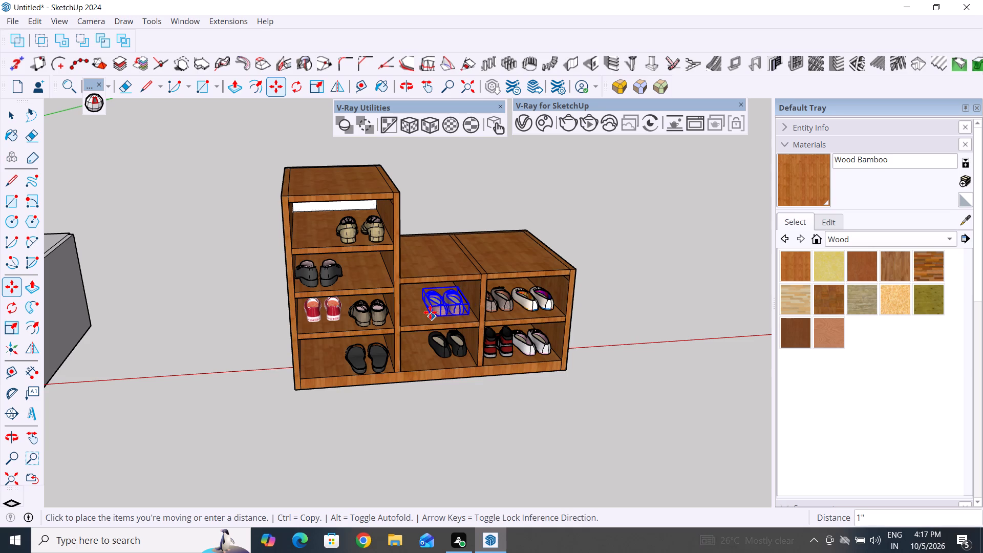
pyautogui.click(428, 313)
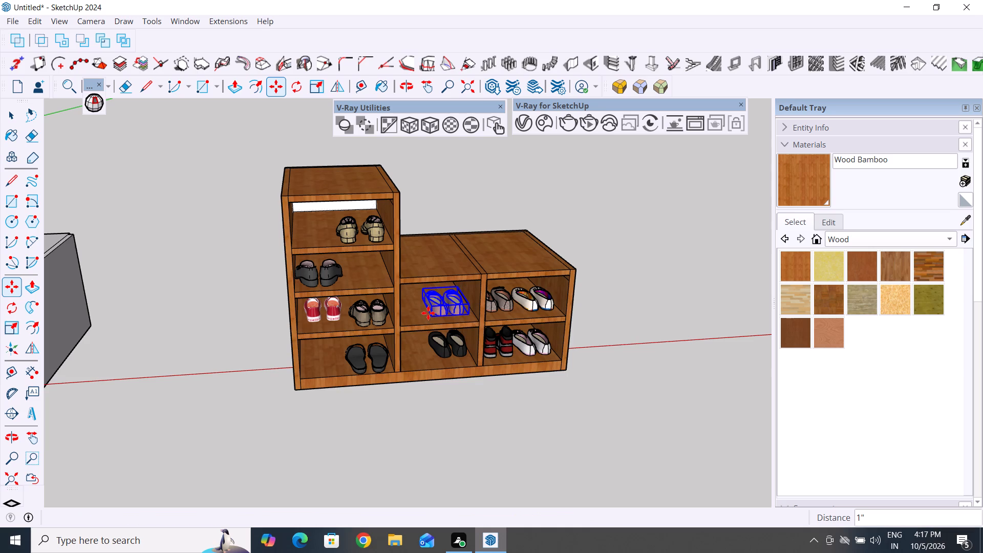
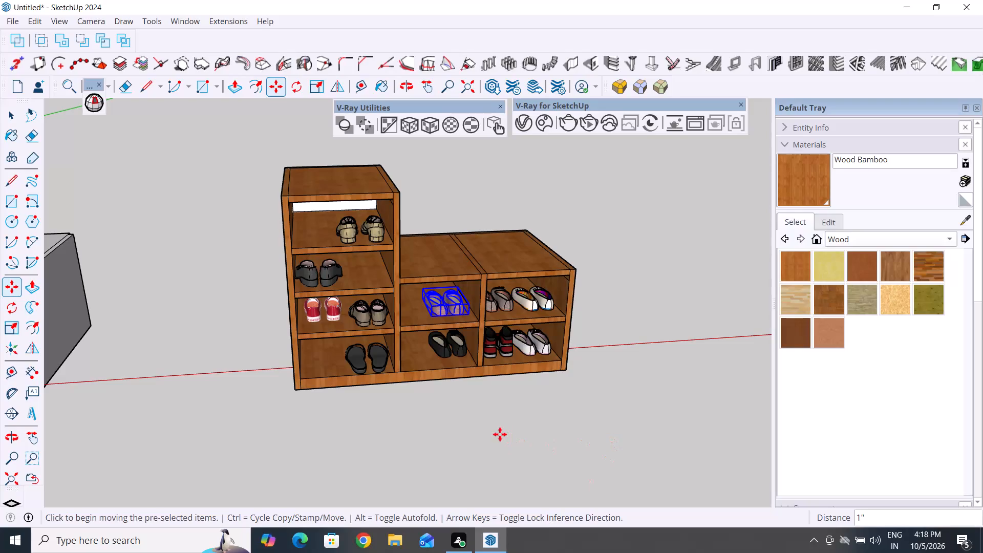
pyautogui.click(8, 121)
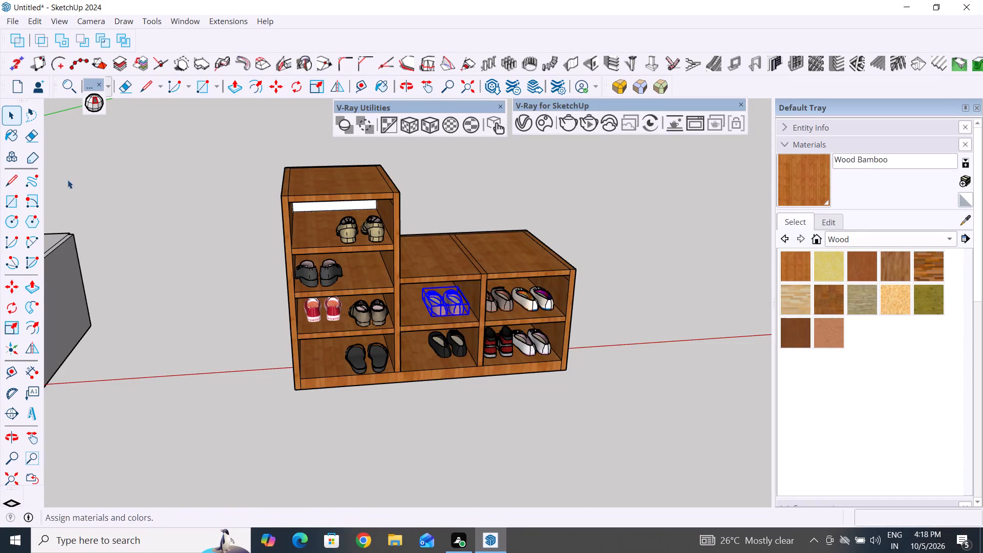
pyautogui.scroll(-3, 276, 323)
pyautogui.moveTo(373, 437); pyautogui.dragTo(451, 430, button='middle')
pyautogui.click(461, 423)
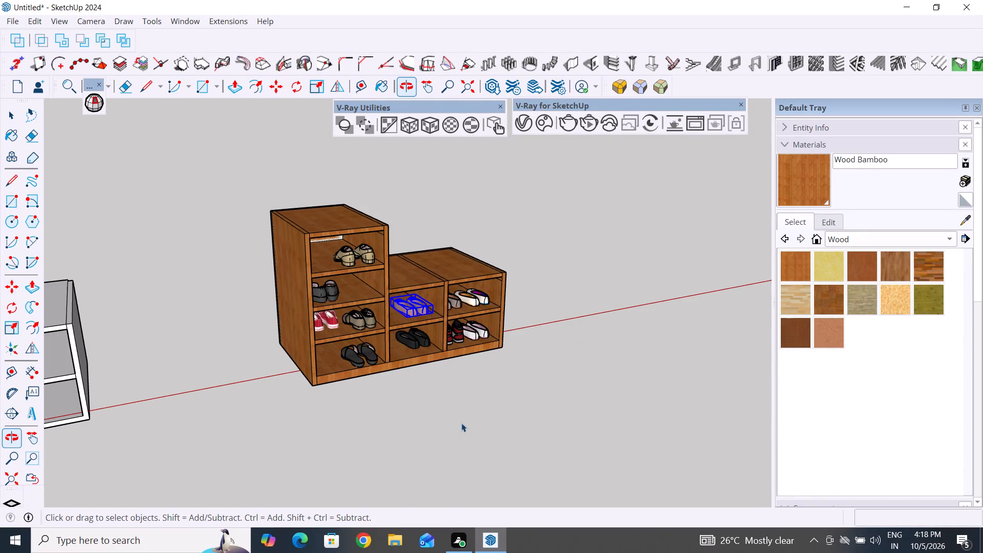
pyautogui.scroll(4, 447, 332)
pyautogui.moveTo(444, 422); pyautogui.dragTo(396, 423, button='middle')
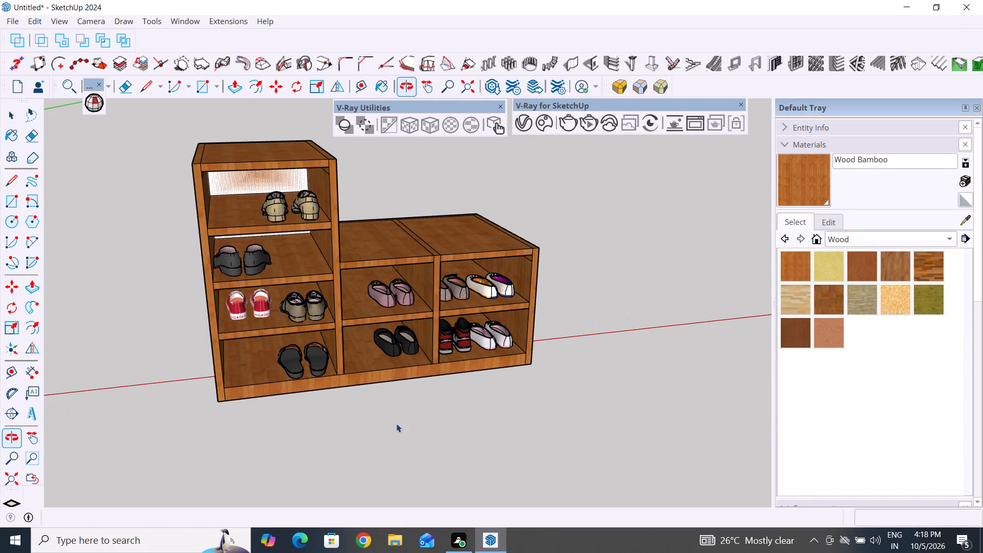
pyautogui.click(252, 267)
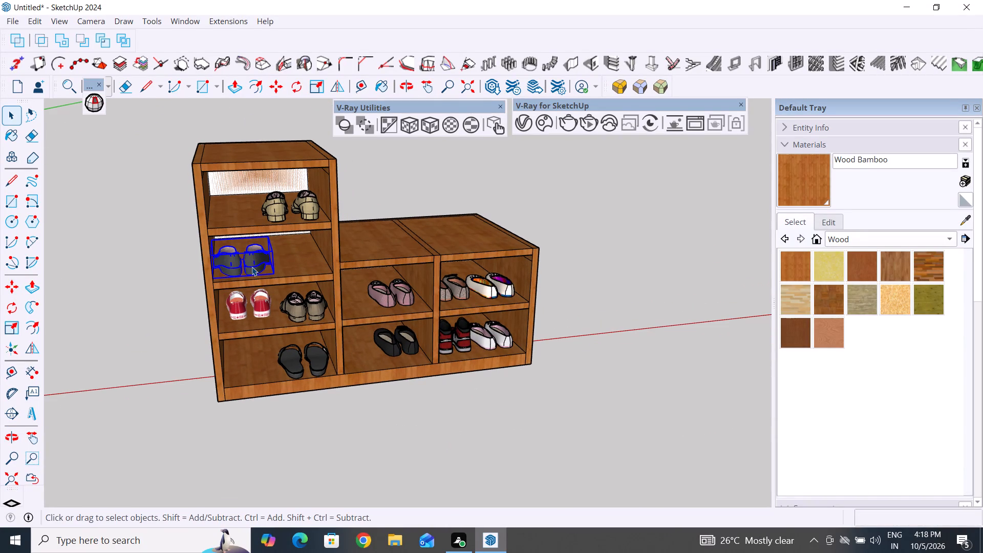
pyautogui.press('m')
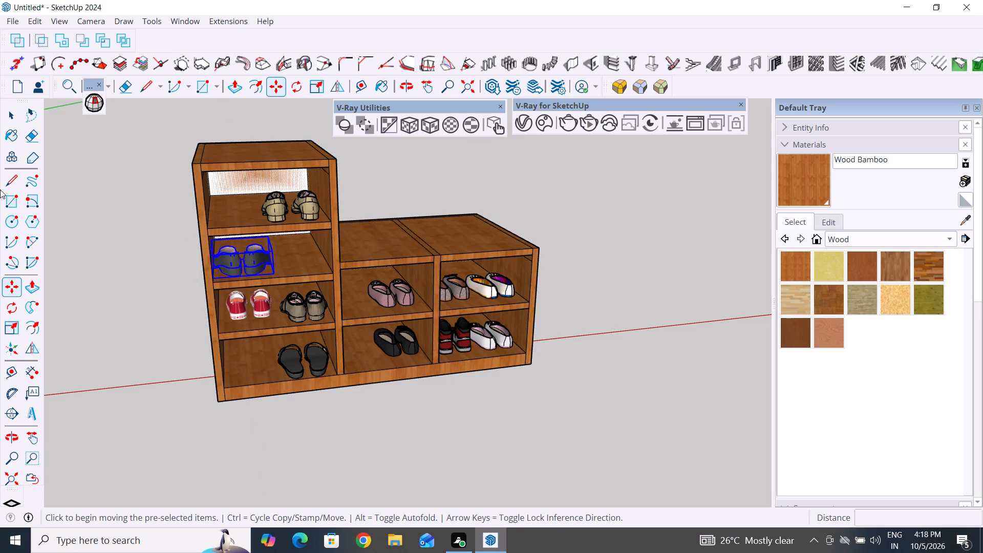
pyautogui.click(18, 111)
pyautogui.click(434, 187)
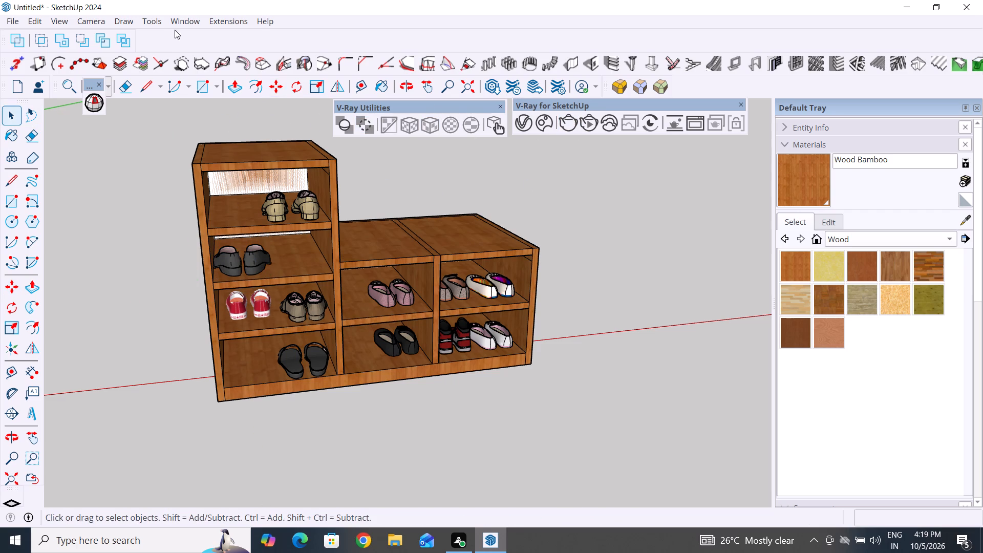
# Search the 3D Warehouse for SHOES.
pyautogui.moveTo(187, 21); pyautogui.dragTo(176, 37)
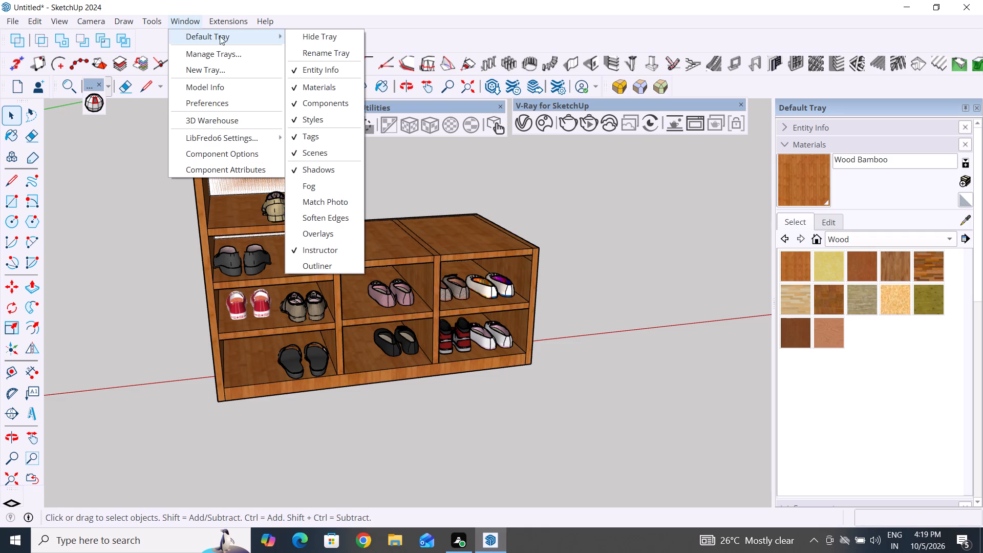
pyautogui.click(230, 120)
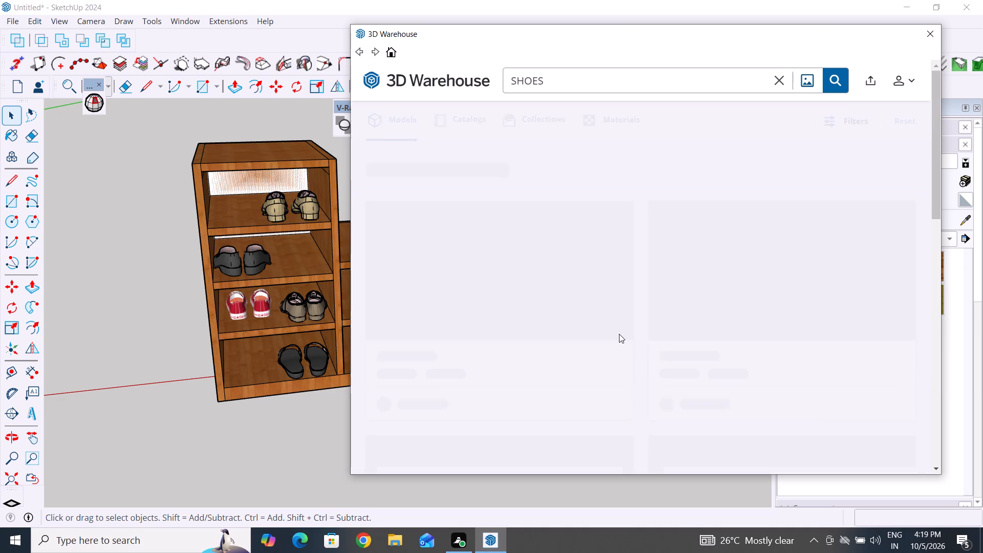
pyautogui.click(842, 79)
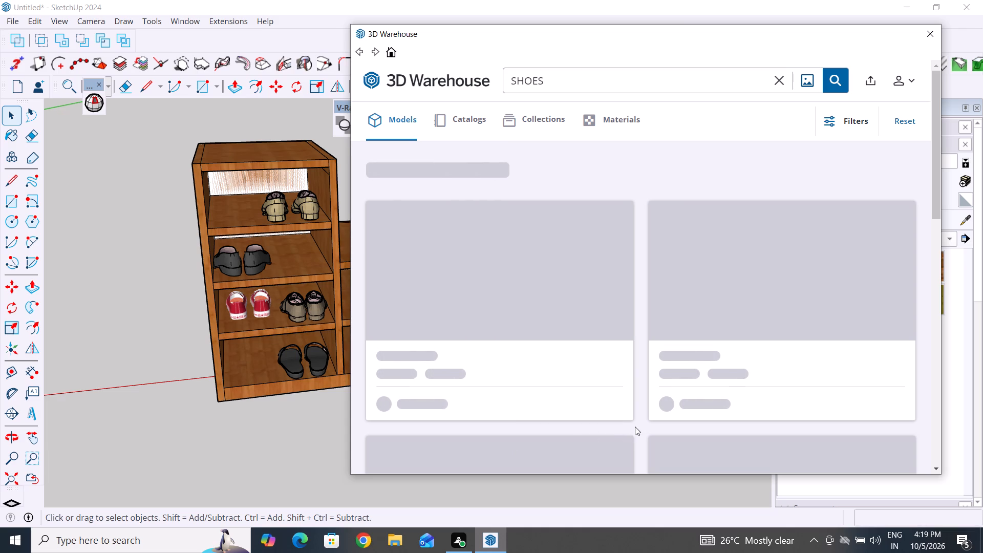
# Look through the SHOES model results for another pair, and close the 3D Warehouse.
pyautogui.scroll(-3, 640, 421)
pyautogui.scroll(6, 640, 421)
pyautogui.scroll(-4, 640, 421)
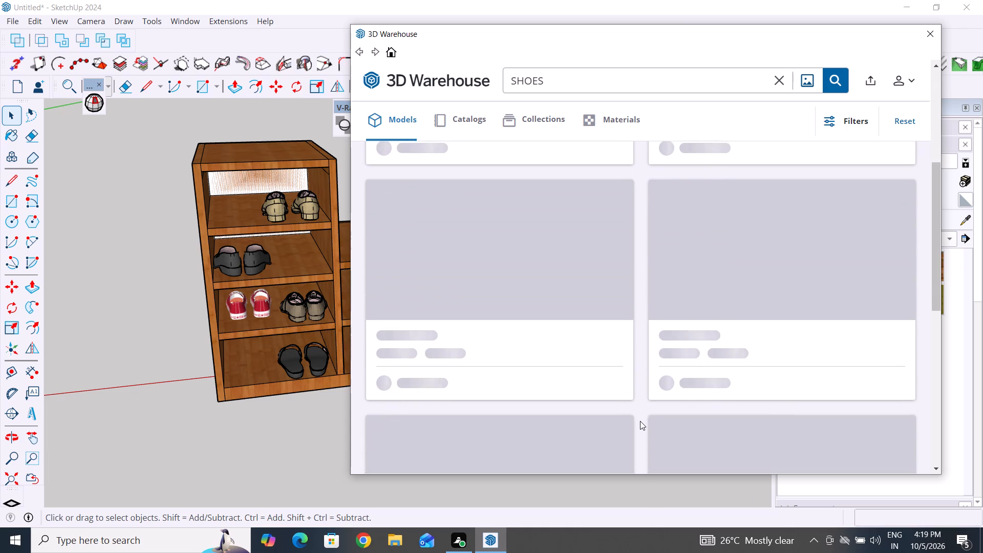
pyautogui.scroll(-6, 640, 421)
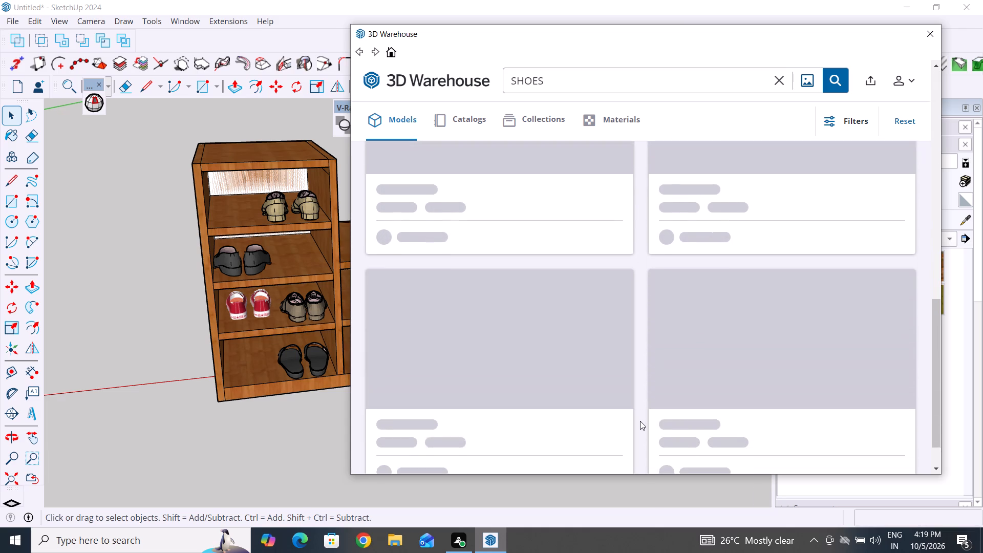
pyautogui.scroll(-5, 640, 421)
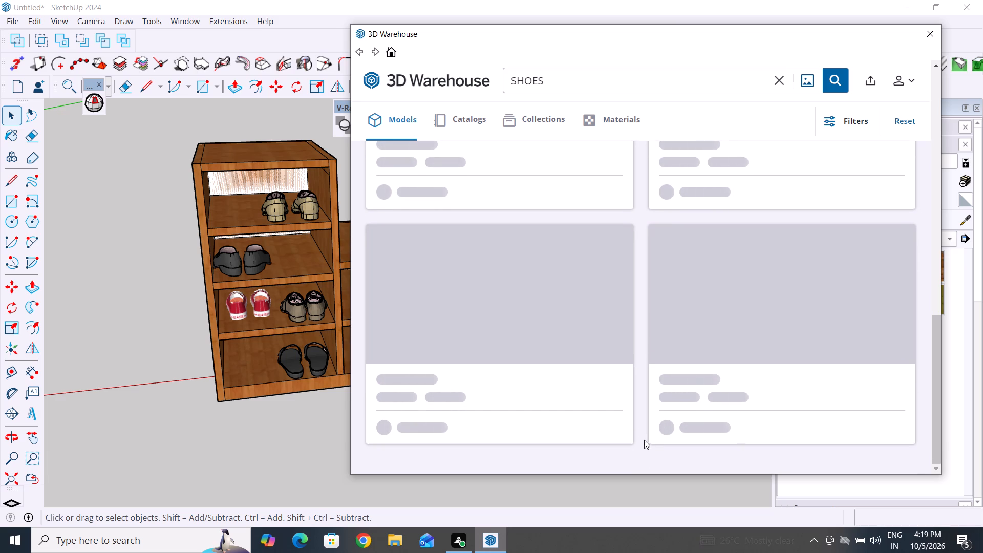
pyautogui.scroll(4, 641, 456)
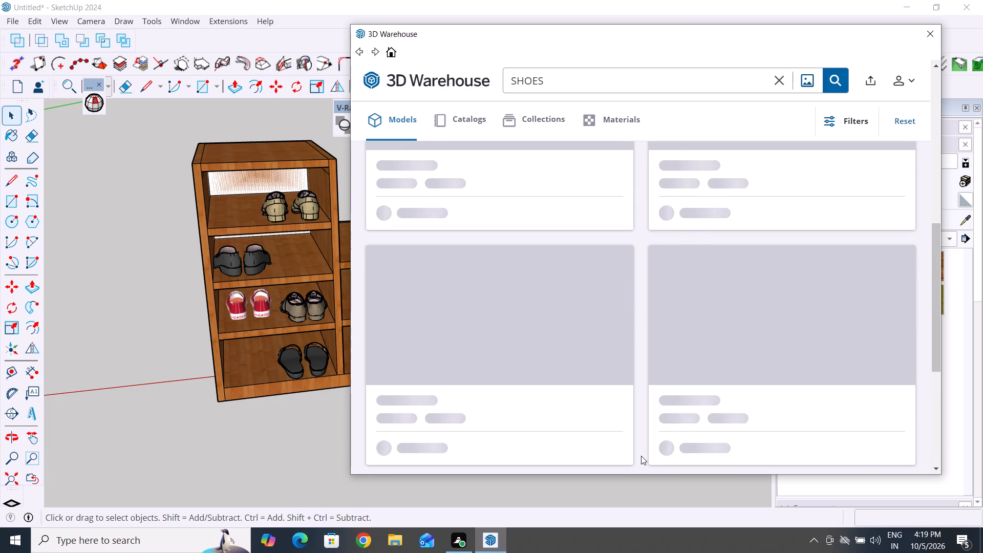
pyautogui.scroll(8, 641, 456)
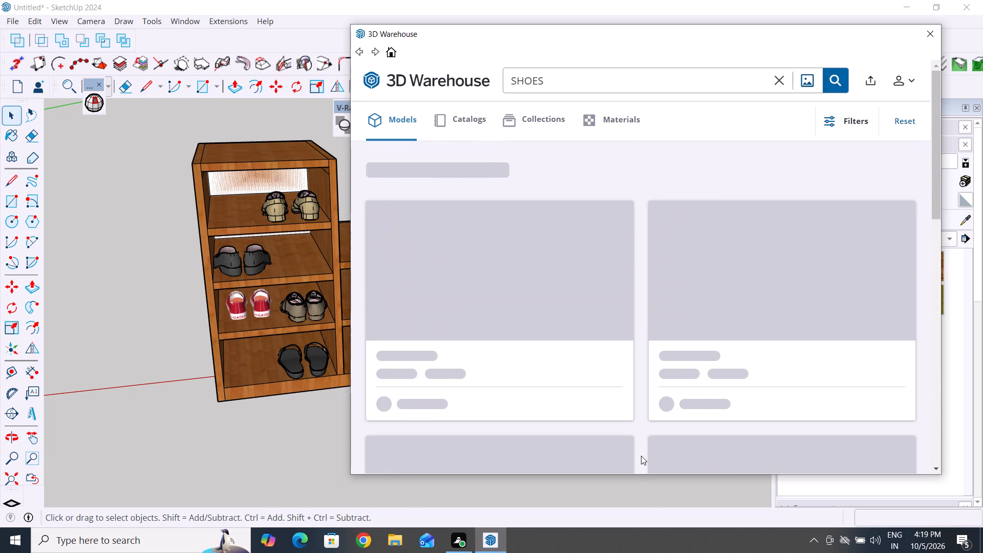
pyautogui.scroll(3, 641, 456)
pyautogui.scroll(-4, 641, 456)
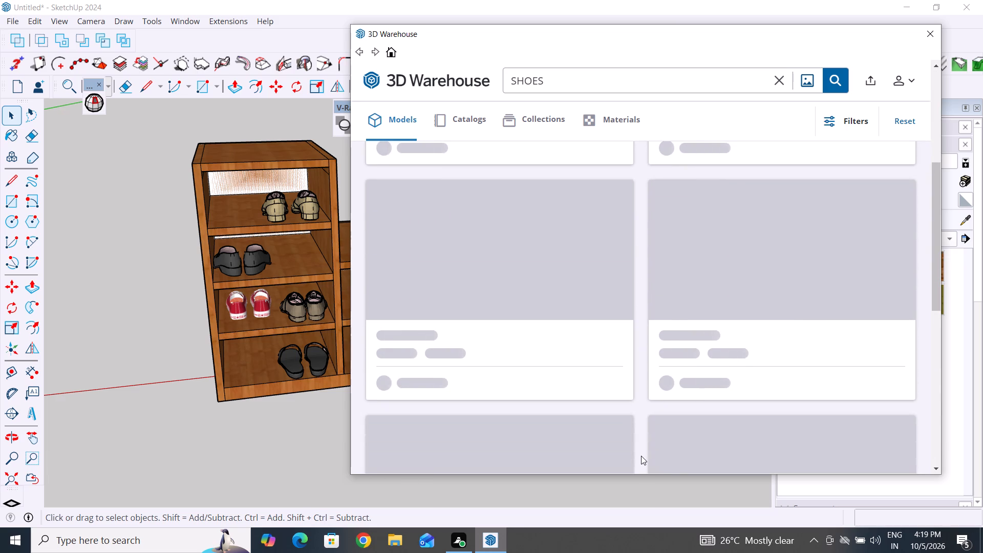
pyautogui.scroll(-9, 641, 456)
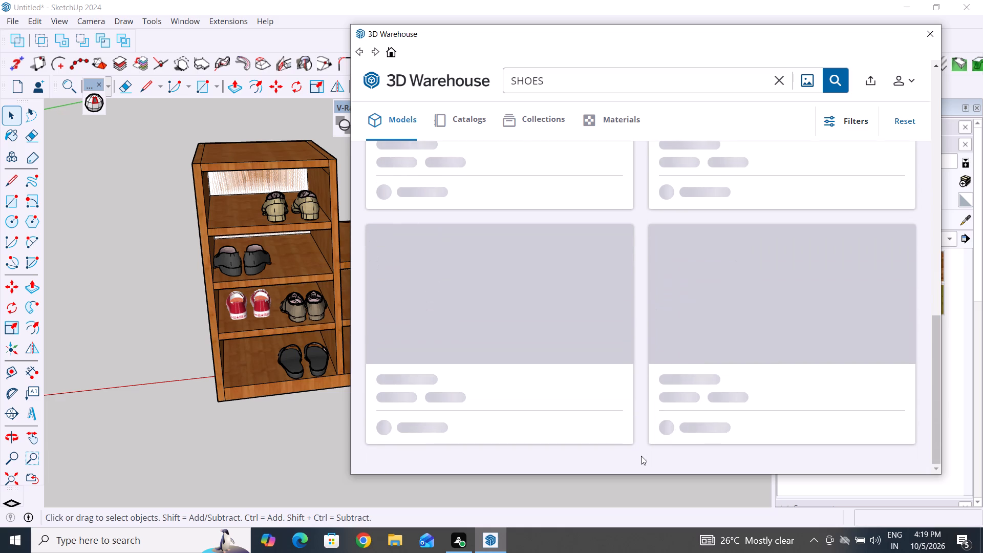
pyautogui.scroll(-3, 641, 456)
pyautogui.scroll(5, 641, 456)
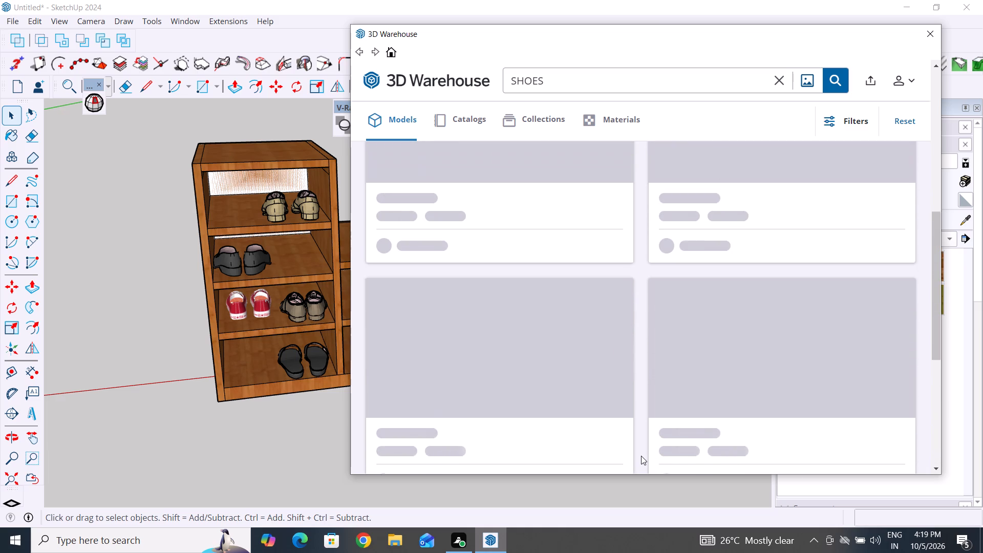
pyautogui.scroll(4, 641, 456)
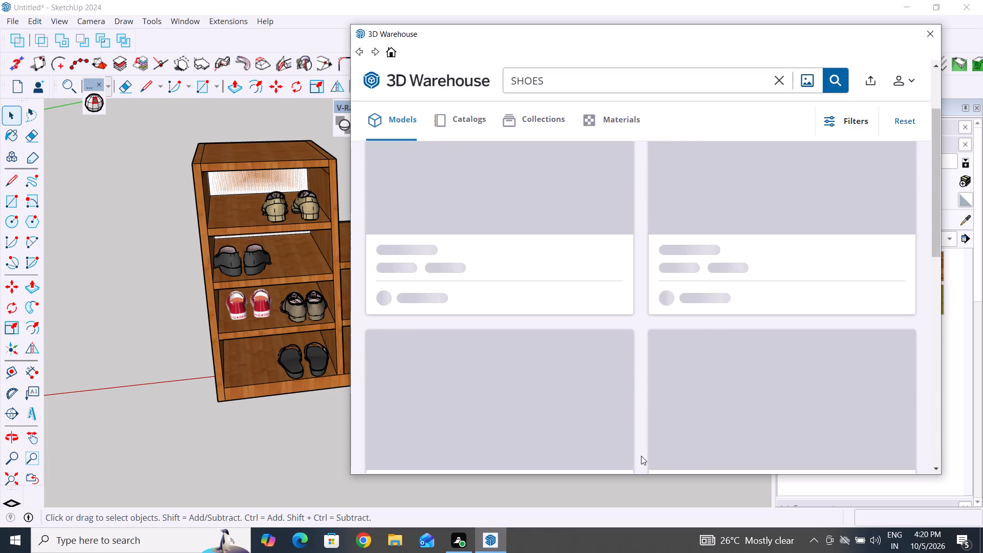
pyautogui.scroll(3, 641, 456)
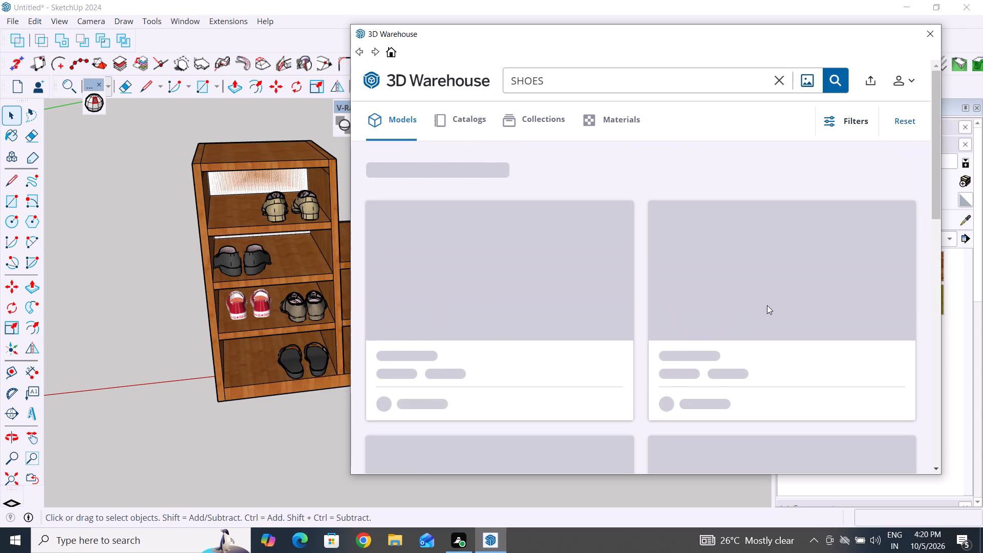
pyautogui.click(933, 35)
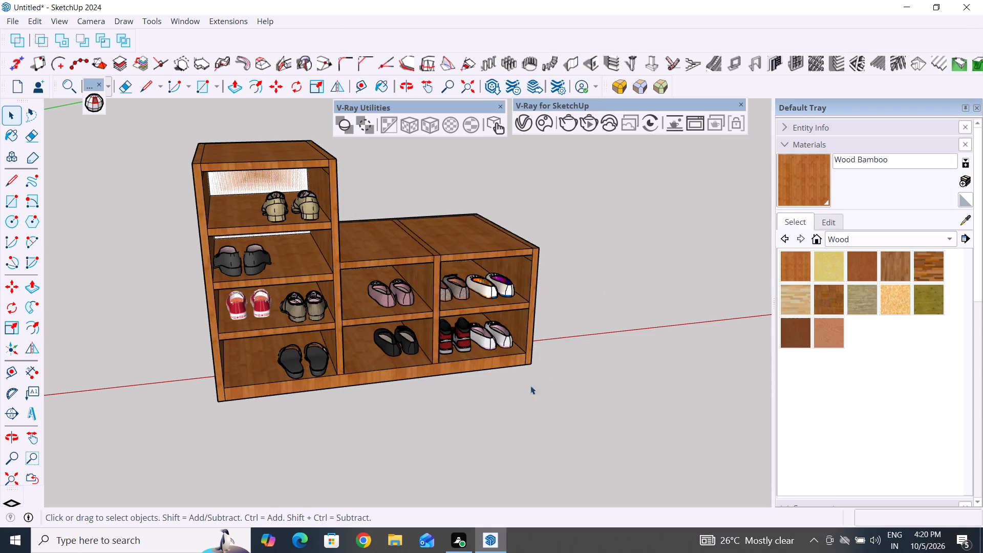
# Move the pink flats about 2 1/8" toward the tall section on the upper shelf of the low section's inner bay.
pyautogui.scroll(-1, 514, 407)
pyautogui.scroll(1, 446, 361)
pyautogui.moveTo(447, 365); pyautogui.dragTo(434, 360, button='middle')
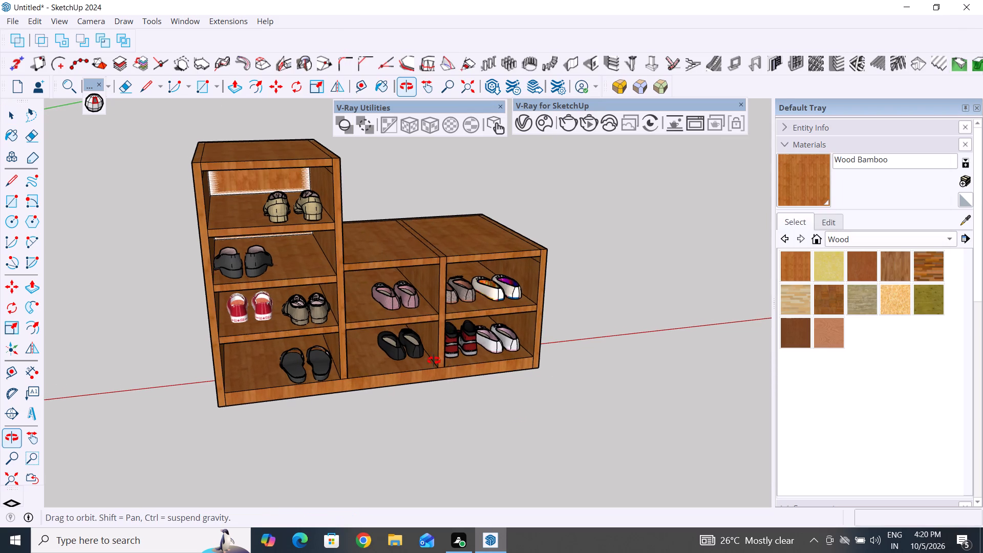
pyautogui.moveTo(434, 360); pyautogui.dragTo(443, 351, button='middle')
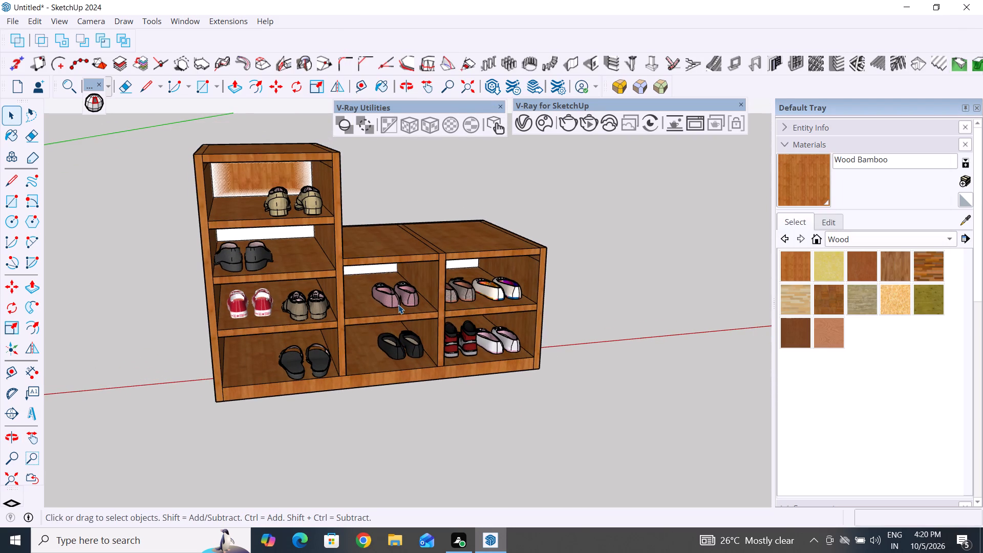
pyautogui.click(398, 305)
pyautogui.press('m')
pyautogui.click(381, 310)
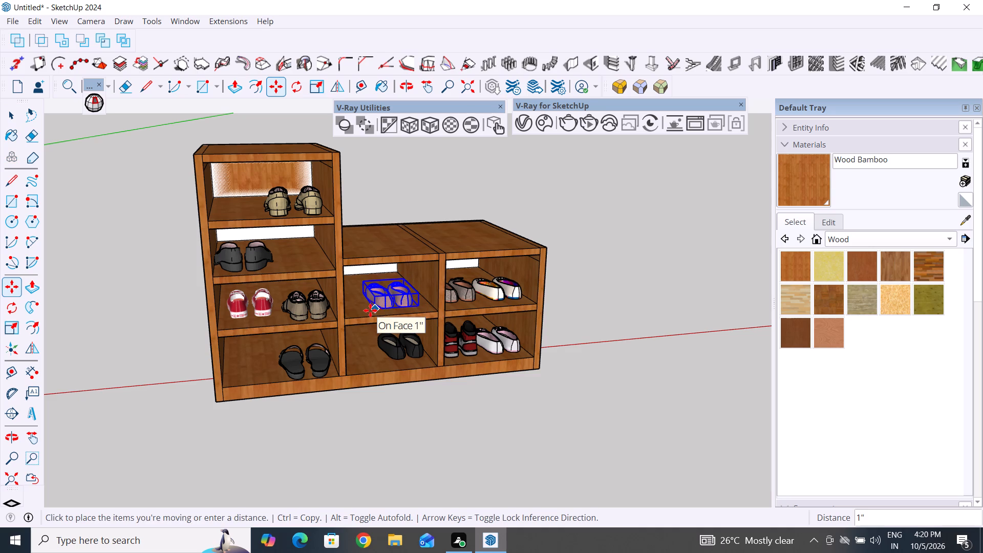
pyautogui.click(367, 310)
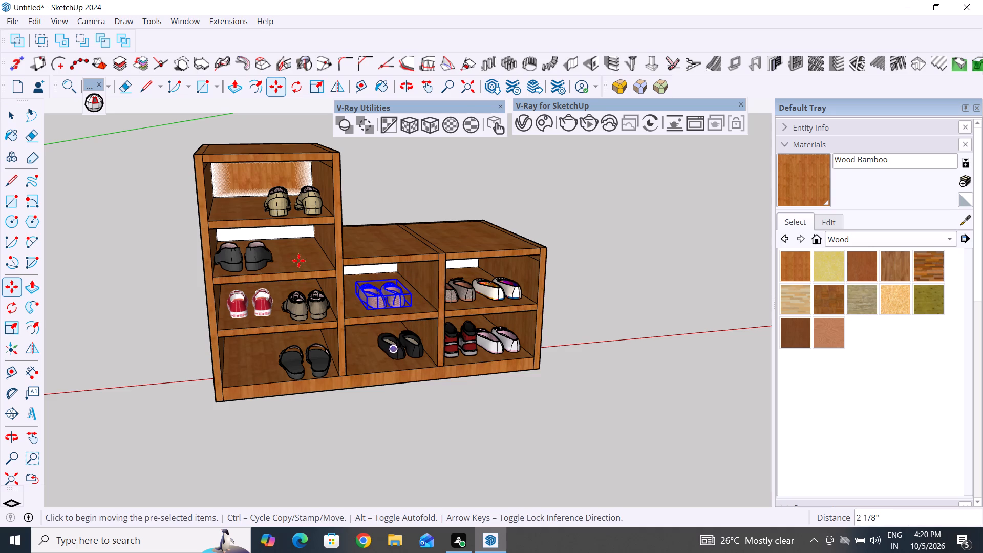
pyautogui.click(22, 121)
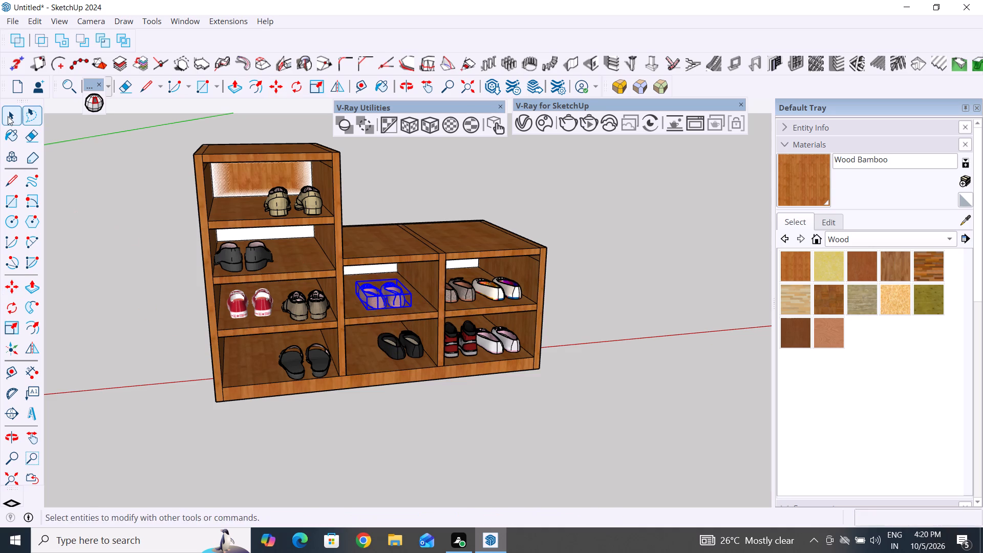
pyautogui.click(8, 116)
pyautogui.click(175, 242)
# Move both black flats together about 2" toward the tall section on the lower shelf of the low section's inner bay.
pyautogui.scroll(-1, 297, 496)
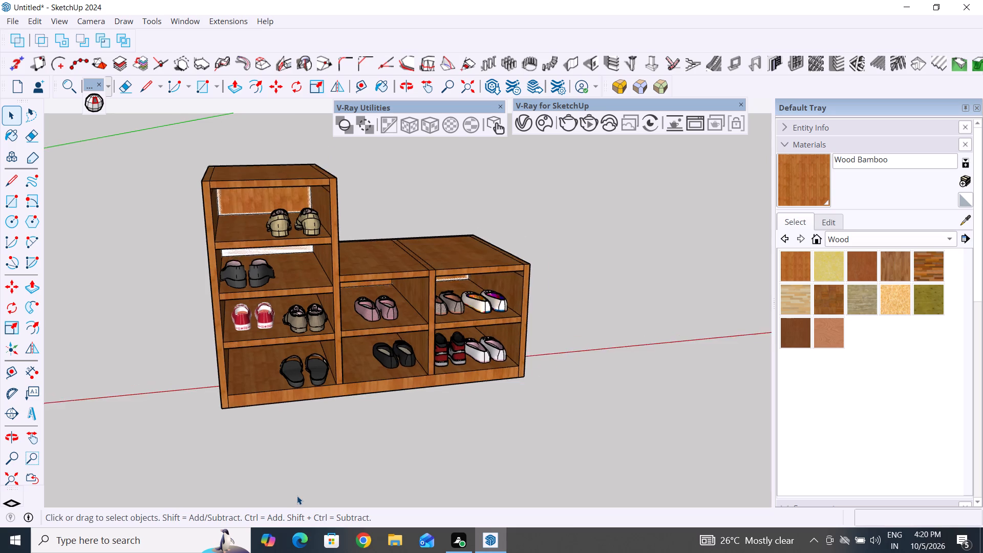
pyautogui.scroll(-1, 297, 496)
pyautogui.moveTo(418, 452); pyautogui.dragTo(433, 448, button='middle')
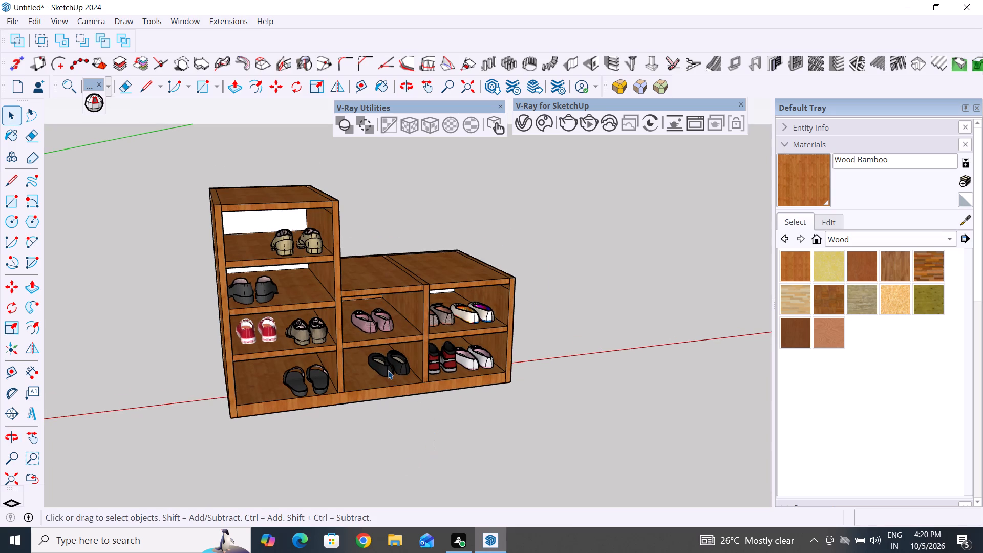
pyautogui.click(388, 370)
pyautogui.scroll(5, 404, 374)
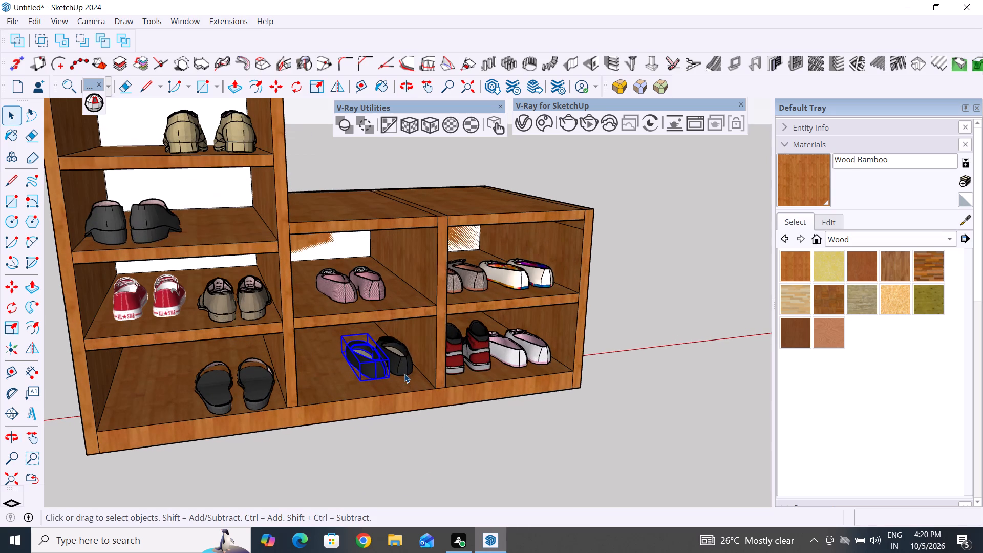
pyautogui.keyDown('ctrl'); pyautogui.click(404, 372); pyautogui.keyUp('ctrl')
pyautogui.press('m')
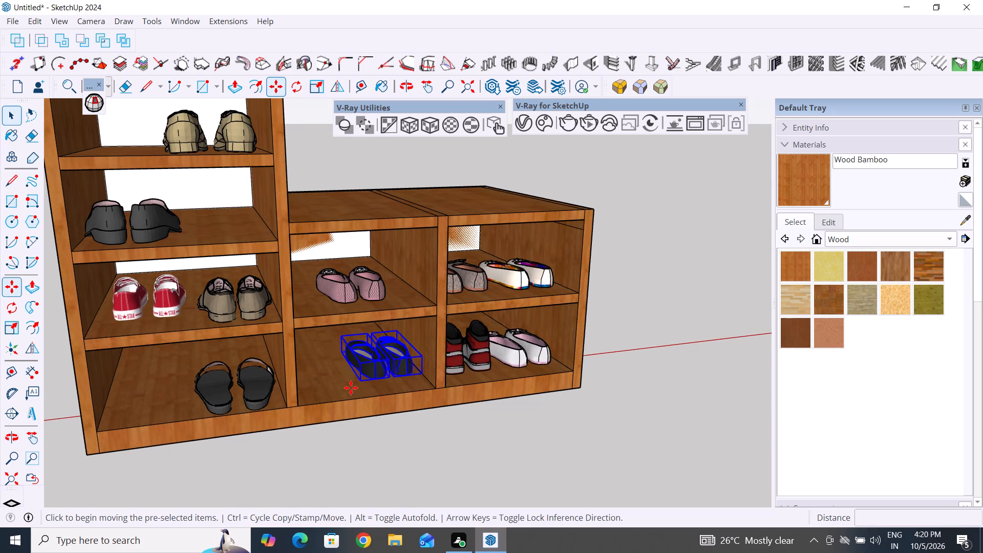
pyautogui.click(362, 381)
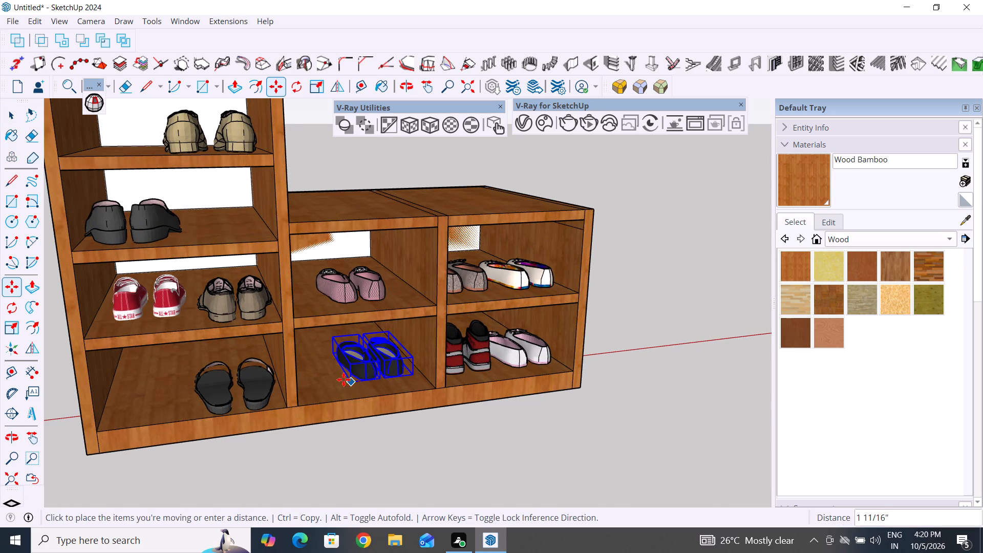
pyautogui.click(341, 379)
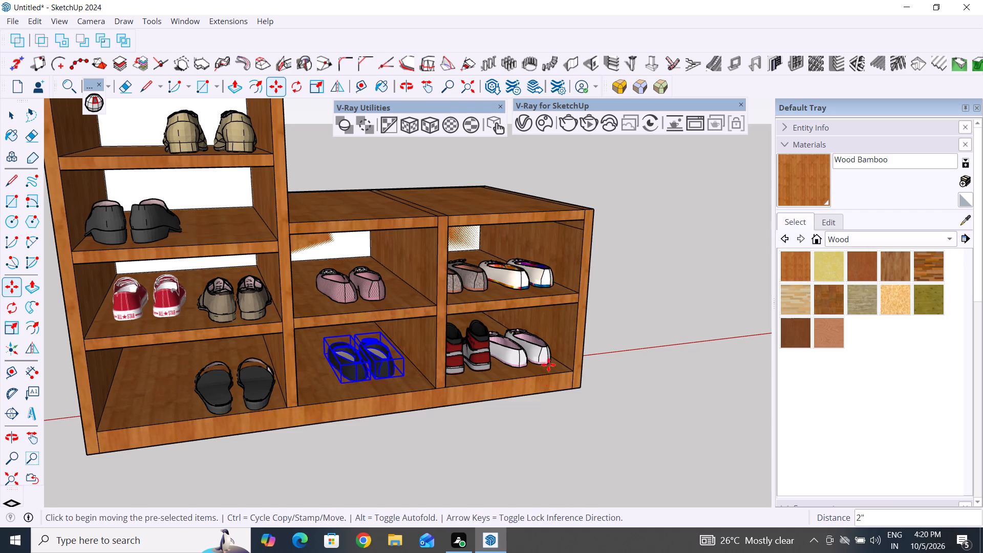
pyautogui.click(14, 115)
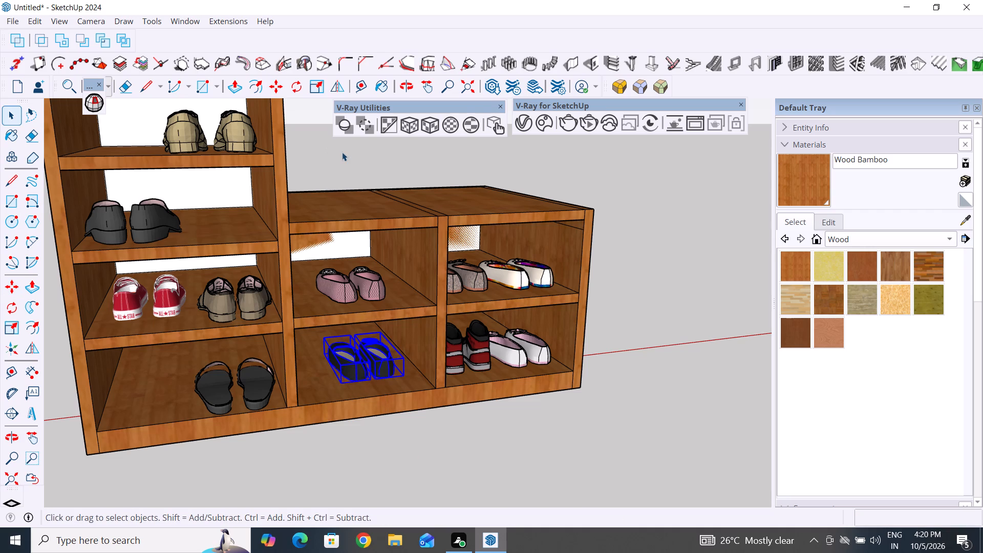
pyautogui.click(342, 152)
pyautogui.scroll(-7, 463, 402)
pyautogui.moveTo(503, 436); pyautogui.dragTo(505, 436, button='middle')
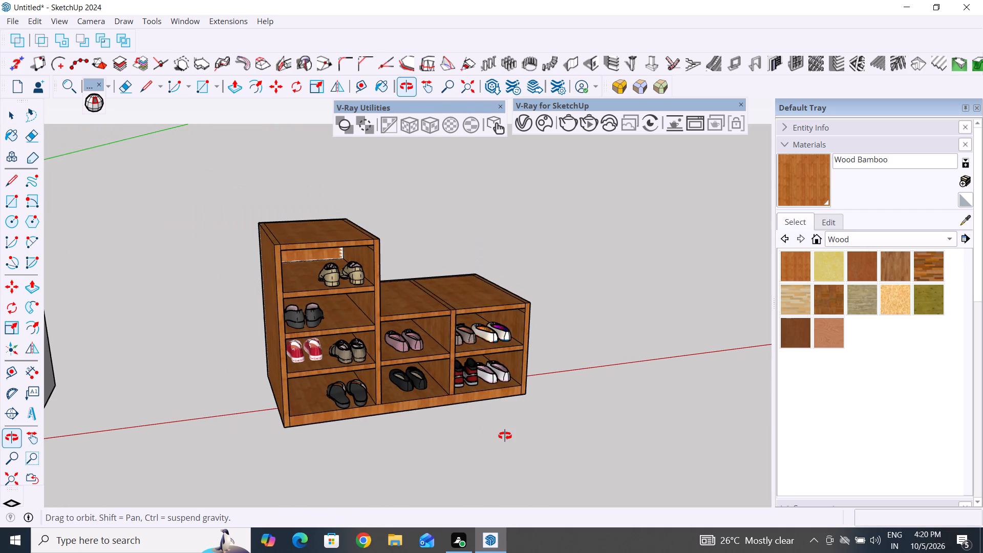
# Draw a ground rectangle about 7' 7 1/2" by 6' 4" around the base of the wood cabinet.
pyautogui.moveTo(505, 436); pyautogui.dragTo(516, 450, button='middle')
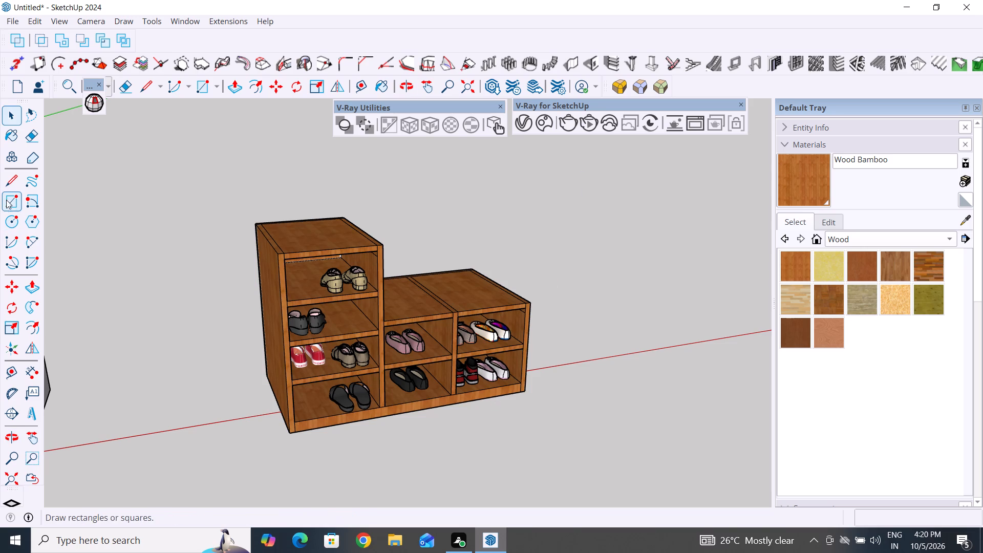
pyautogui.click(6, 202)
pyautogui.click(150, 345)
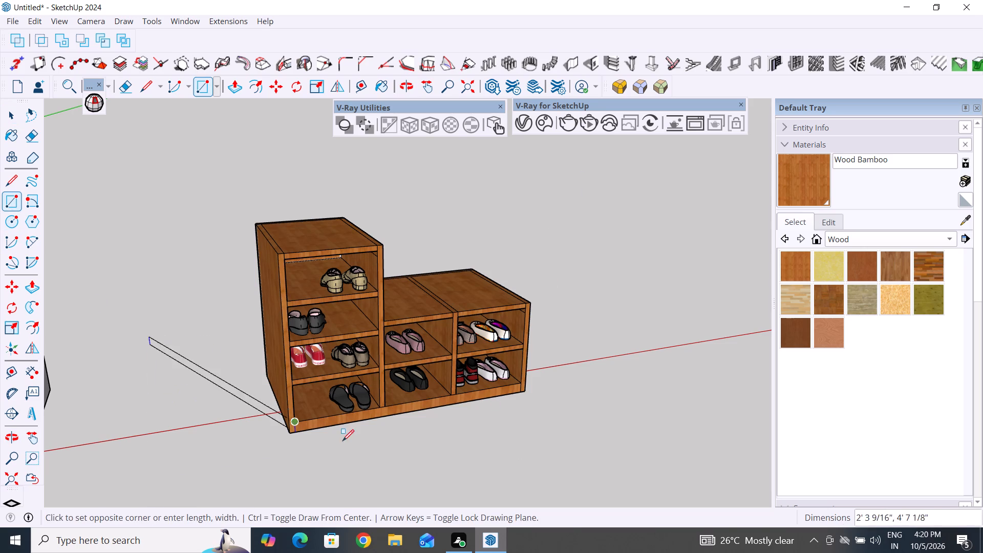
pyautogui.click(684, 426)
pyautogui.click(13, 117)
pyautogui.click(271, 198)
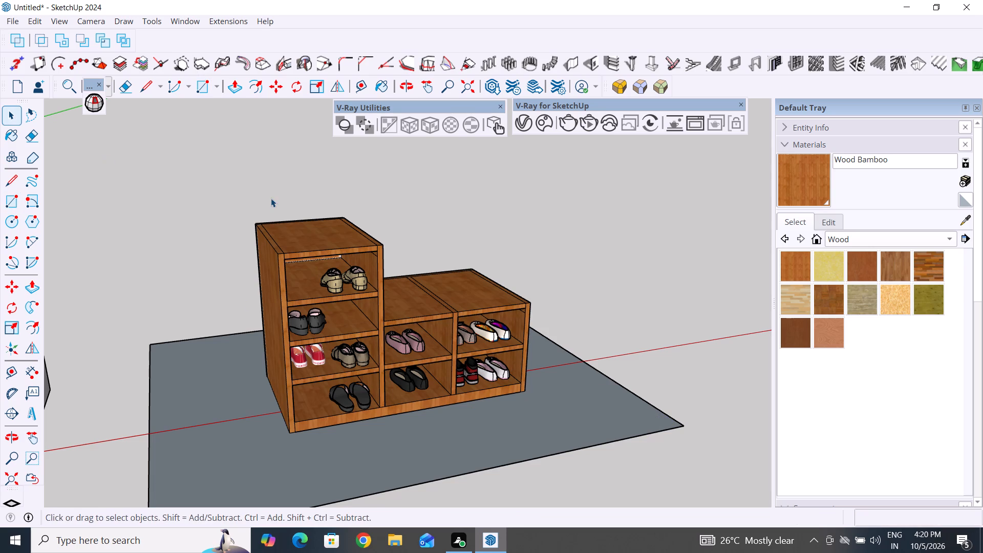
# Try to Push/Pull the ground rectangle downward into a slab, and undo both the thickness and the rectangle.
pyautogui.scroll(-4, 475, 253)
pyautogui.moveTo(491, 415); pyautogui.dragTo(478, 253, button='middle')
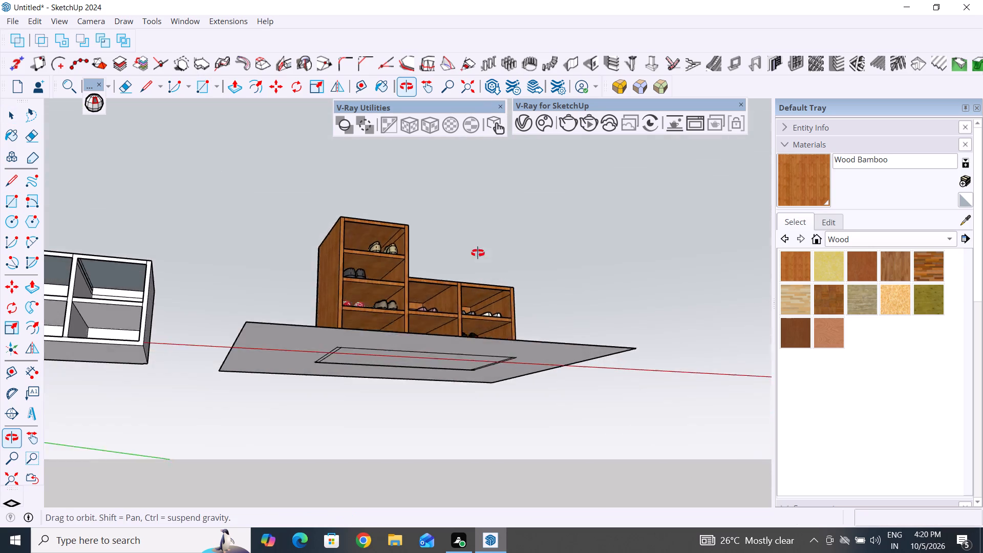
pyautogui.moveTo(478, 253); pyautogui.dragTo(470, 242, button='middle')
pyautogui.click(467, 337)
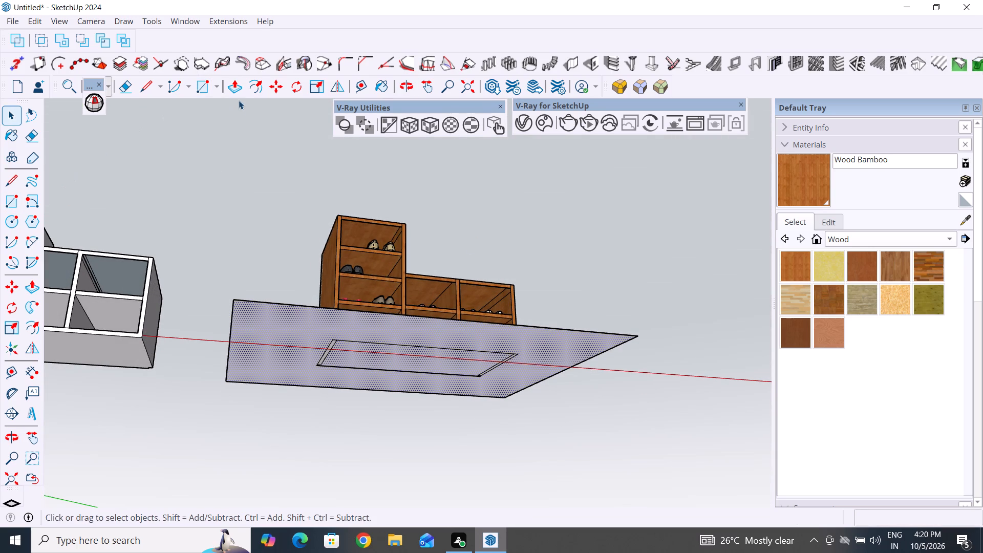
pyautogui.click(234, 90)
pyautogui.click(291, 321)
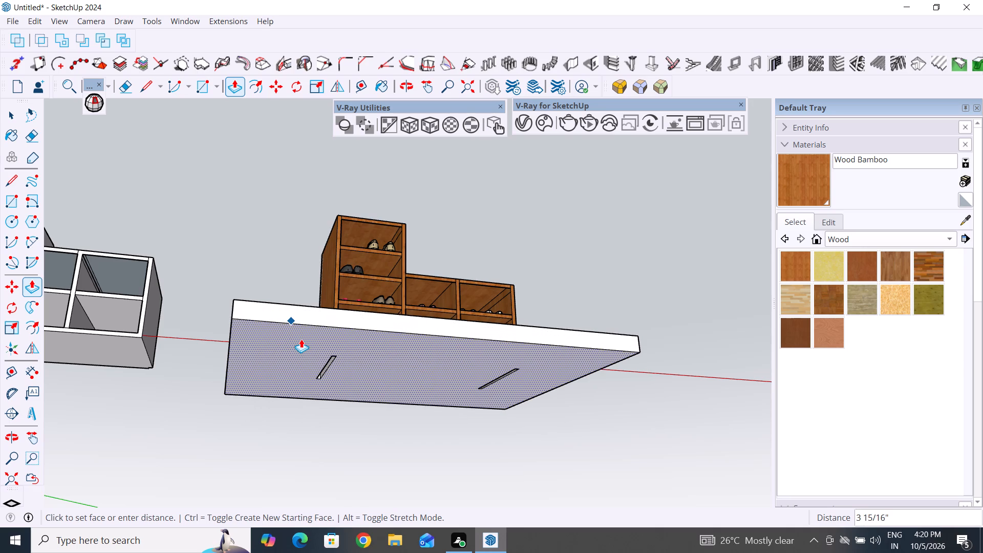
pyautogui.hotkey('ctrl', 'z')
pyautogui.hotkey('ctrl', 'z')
# Draw a rectangle about 7' 2 11/16" by 7' 2 11/16" on the open ground beside the wood cabinet.
pyautogui.scroll(-4, 376, 412)
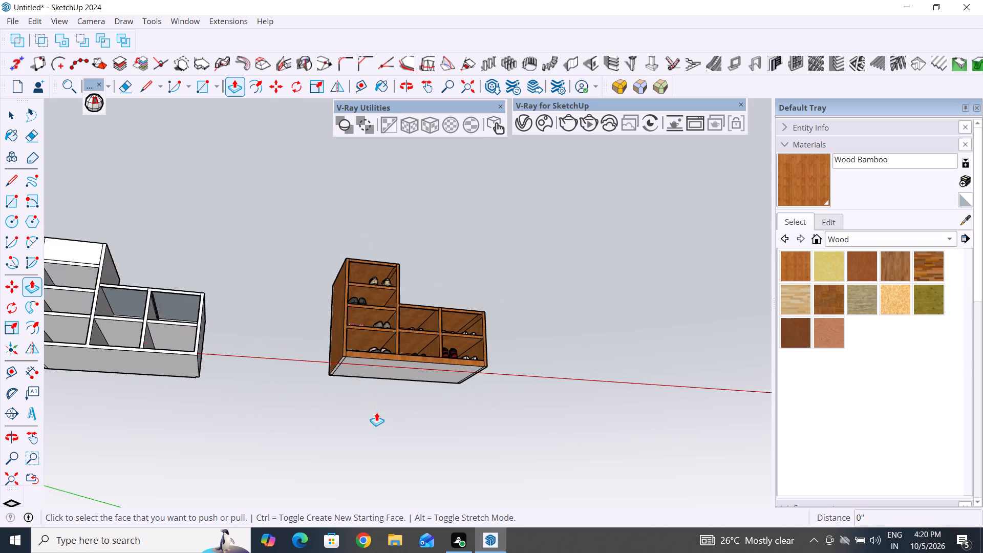
pyautogui.scroll(-2, 376, 412)
pyautogui.moveTo(389, 444); pyautogui.dragTo(373, 499, button='middle')
pyautogui.moveTo(460, 352); pyautogui.dragTo(447, 423, button='middle')
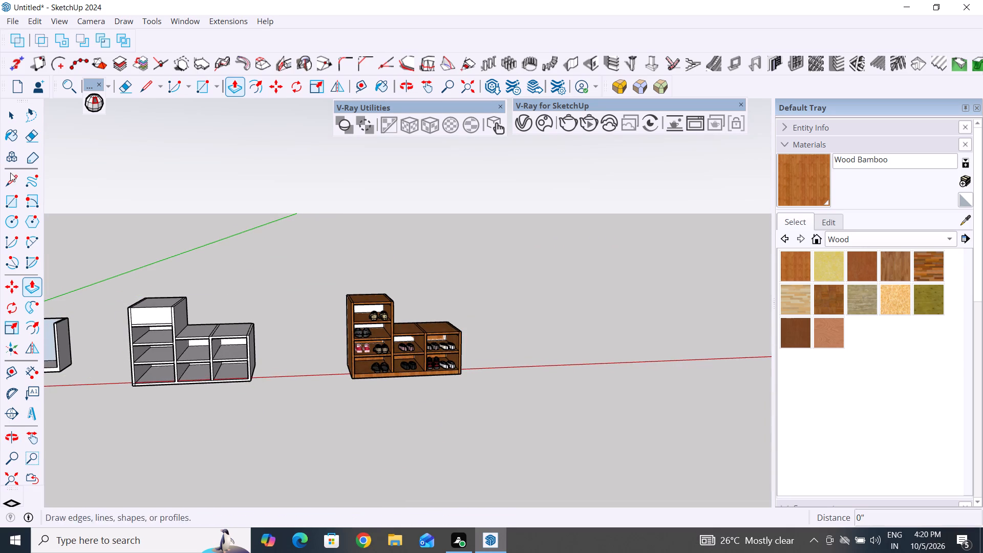
pyautogui.click(5, 109)
pyautogui.click(190, 171)
pyautogui.scroll(-5, 272, 245)
pyautogui.moveTo(311, 290); pyautogui.dragTo(360, 326, button='middle')
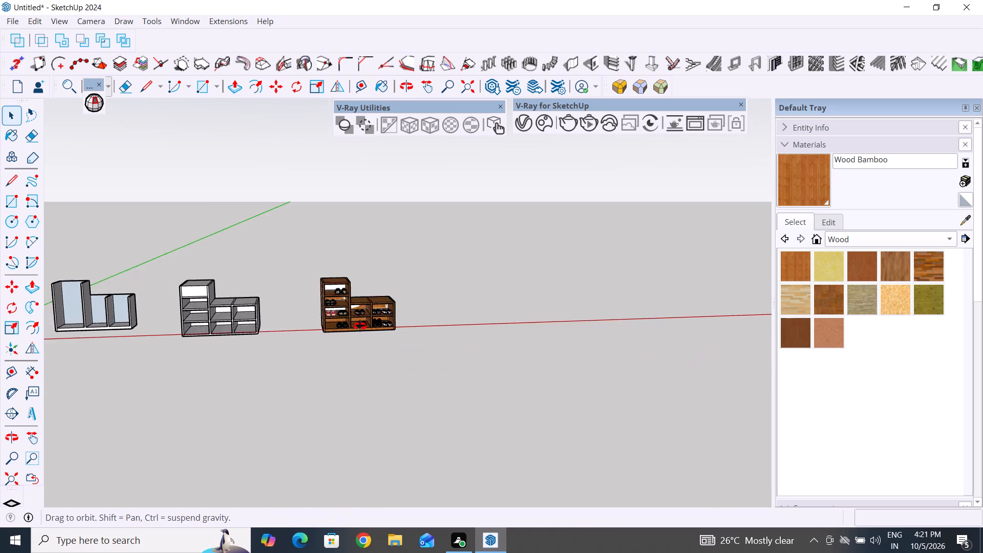
pyautogui.moveTo(360, 326); pyautogui.dragTo(404, 334, button='middle')
pyautogui.scroll(10, 420, 315)
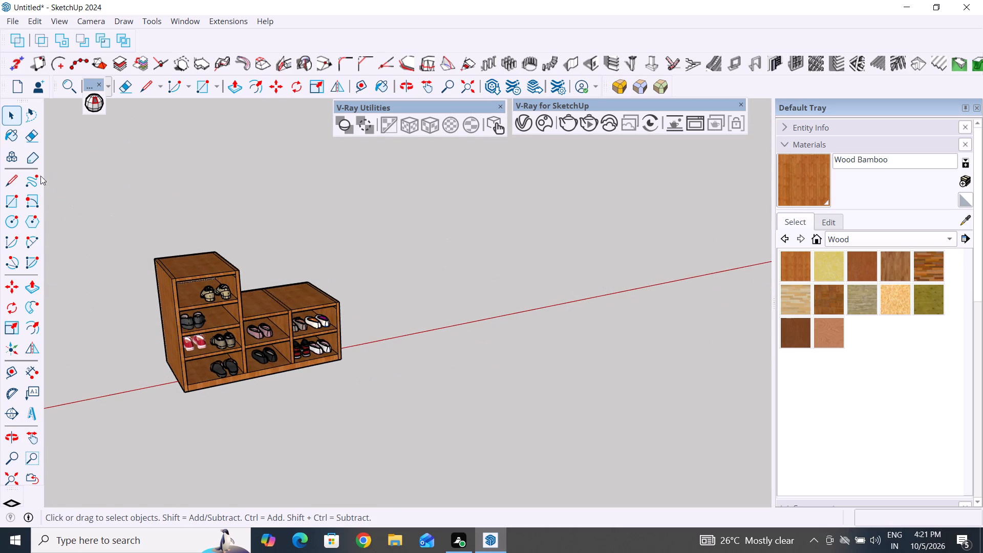
pyautogui.click(13, 201)
pyautogui.click(424, 278)
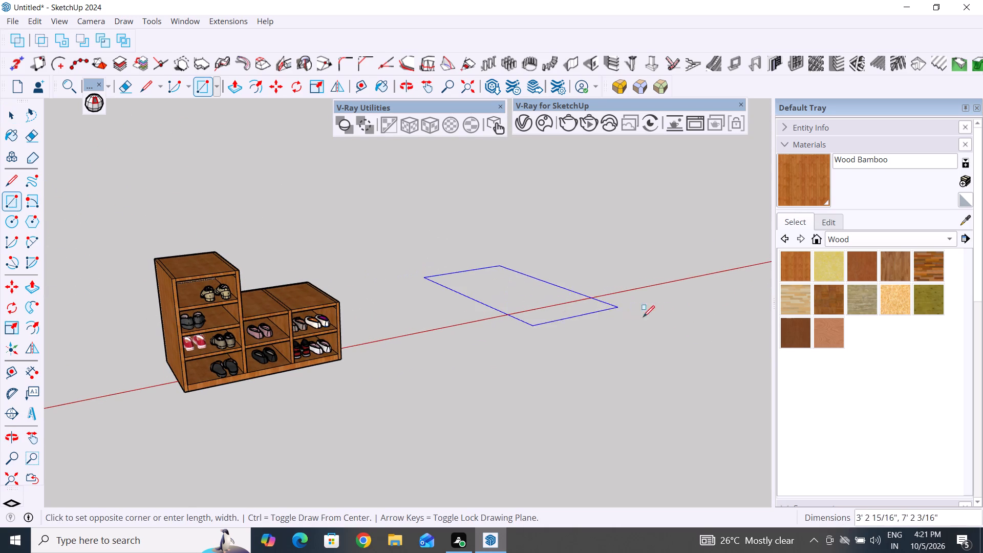
pyautogui.click(715, 299)
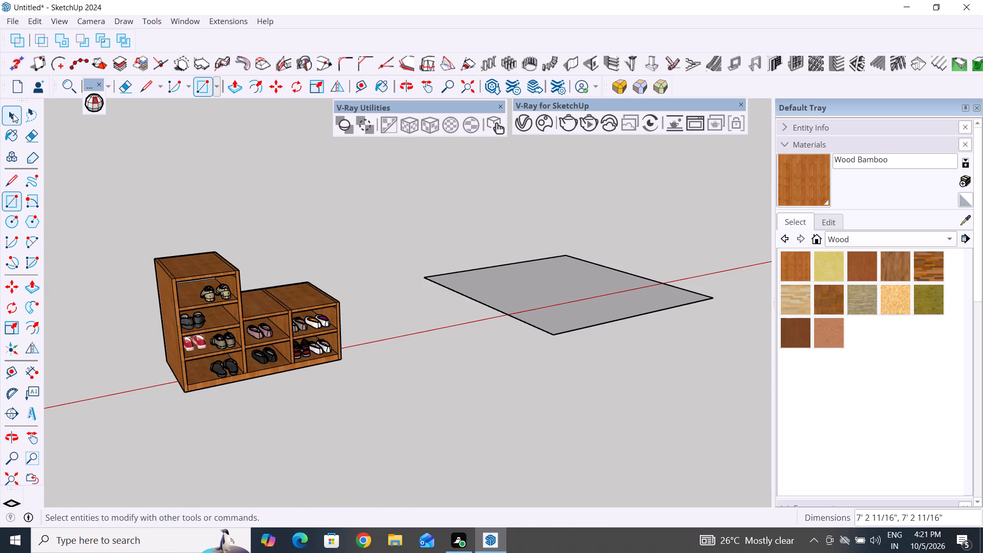
pyautogui.click(13, 114)
# Push/Pull the ground rectangle up about 2 5/16" into a floor slab.
pyautogui.click(240, 88)
pyautogui.click(532, 286)
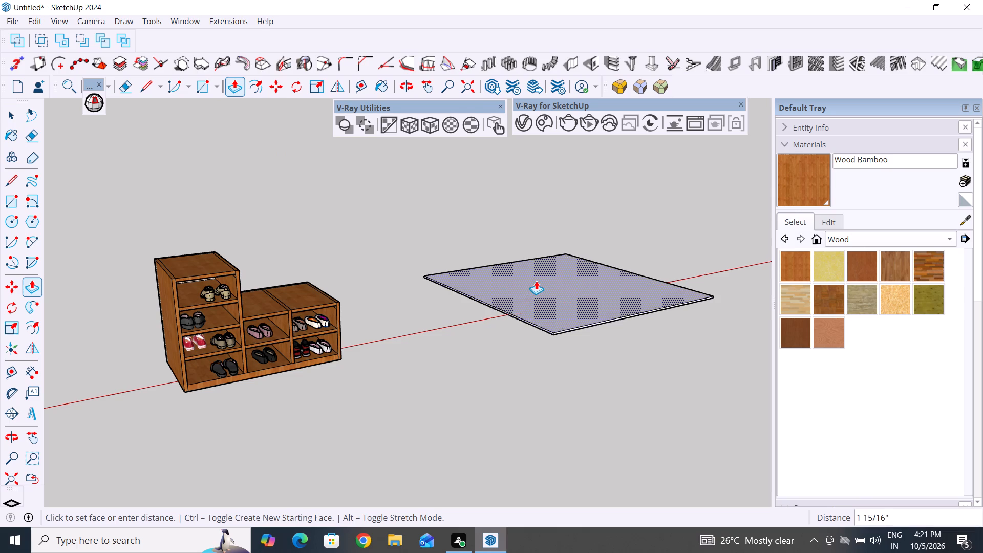
pyautogui.click(540, 282)
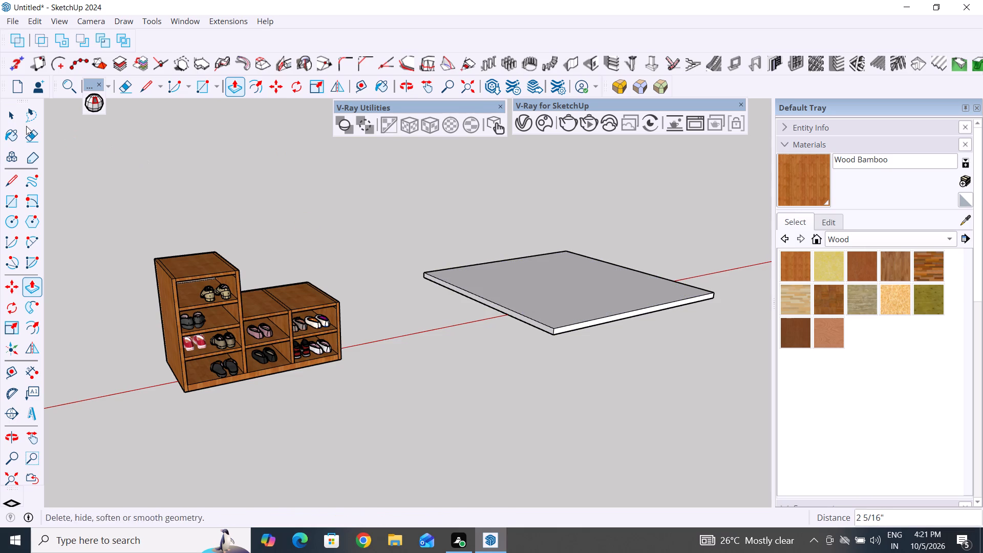
# Select all of the floor slab's geometry and make it a group.
pyautogui.click(19, 117)
pyautogui.tripleClick(543, 285)
pyautogui.click(543, 285)
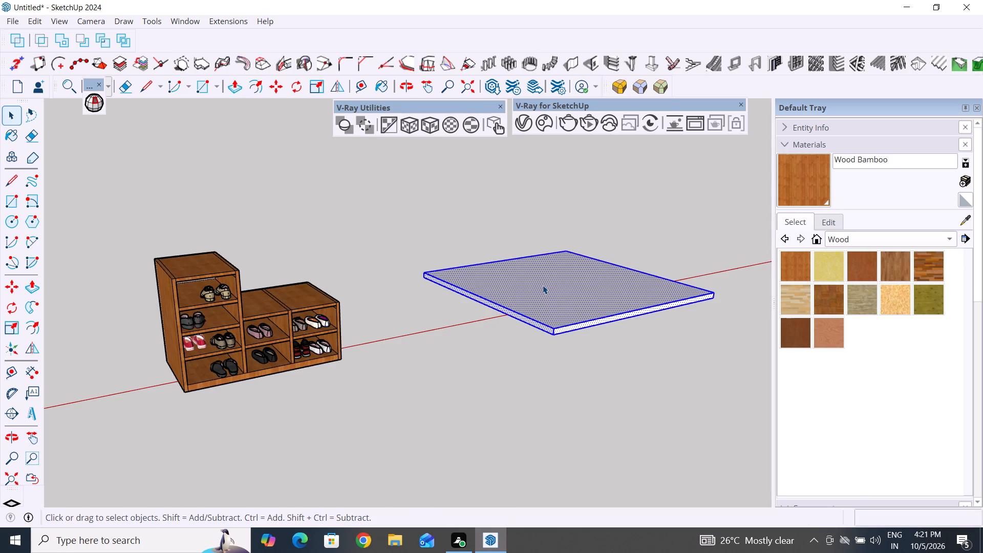
pyautogui.rightClick(543, 285)
pyautogui.click(590, 128)
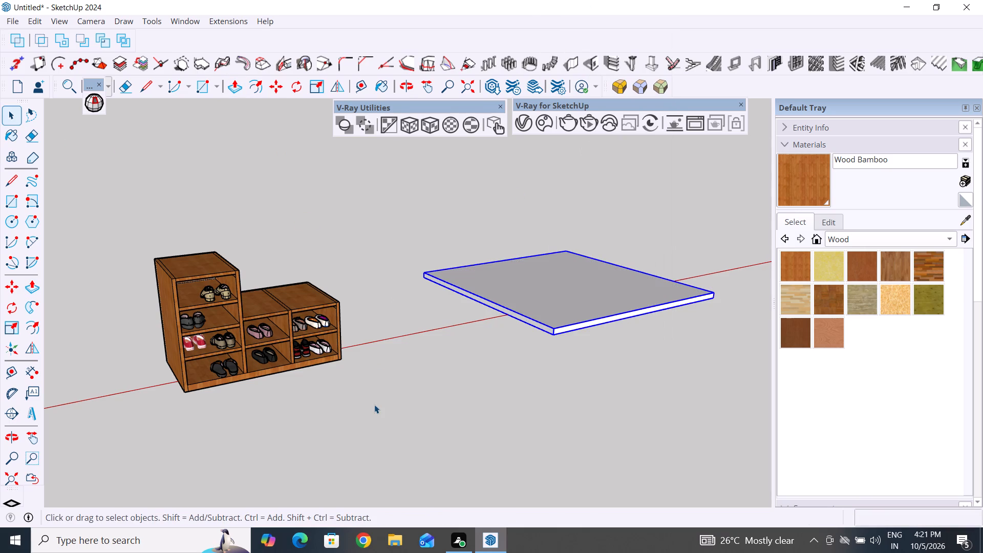
# Move the floor slab group under the wood cabinet so it extends past the cabinet's front and both ends.
pyautogui.press('m')
pyautogui.click(497, 445)
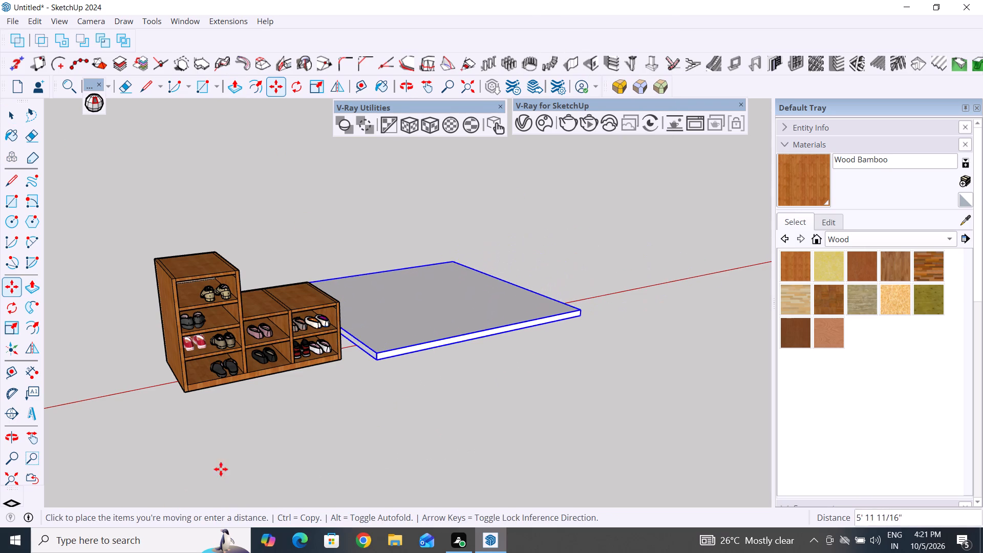
pyautogui.click(245, 453)
pyautogui.click(16, 119)
pyautogui.click(335, 416)
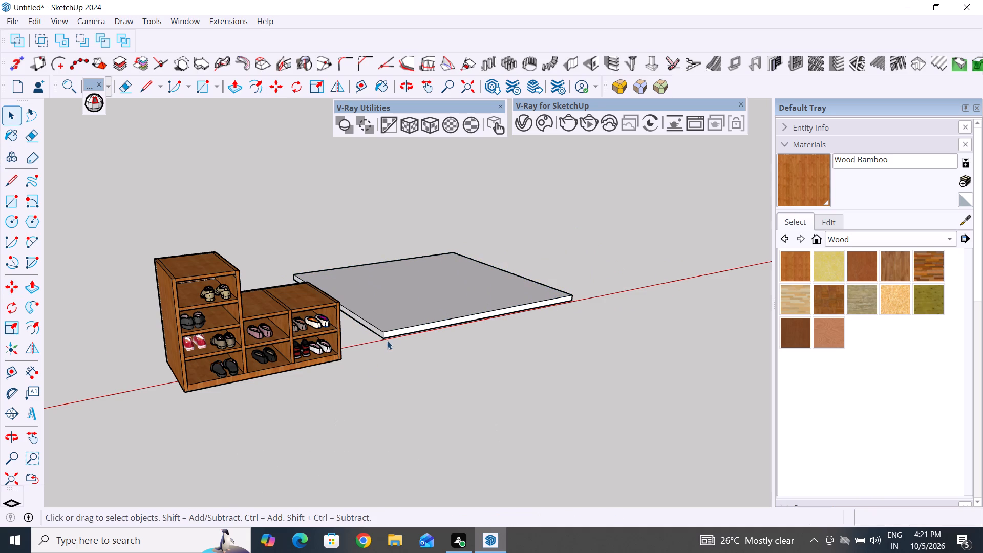
pyautogui.click(384, 334)
pyautogui.press('m')
pyautogui.click(384, 344)
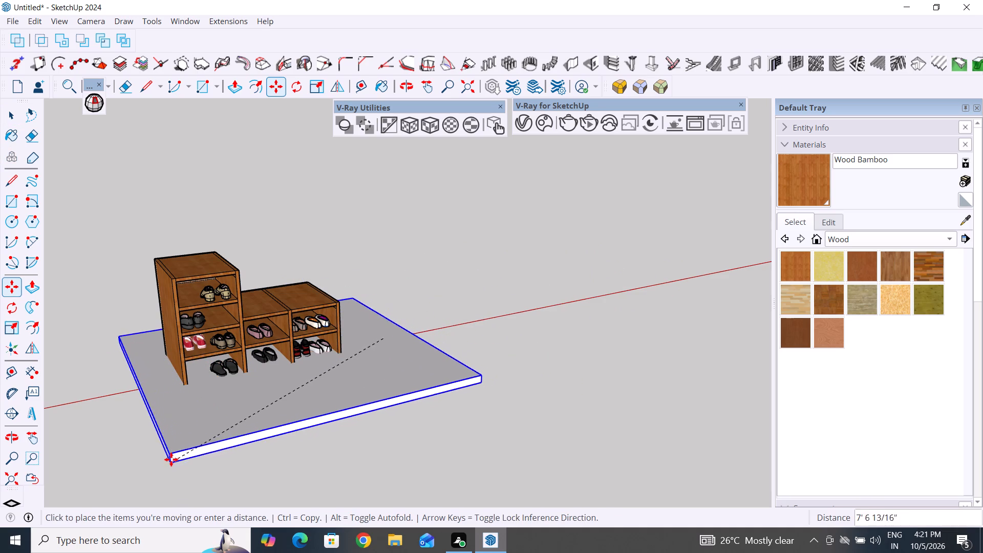
pyautogui.click(175, 454)
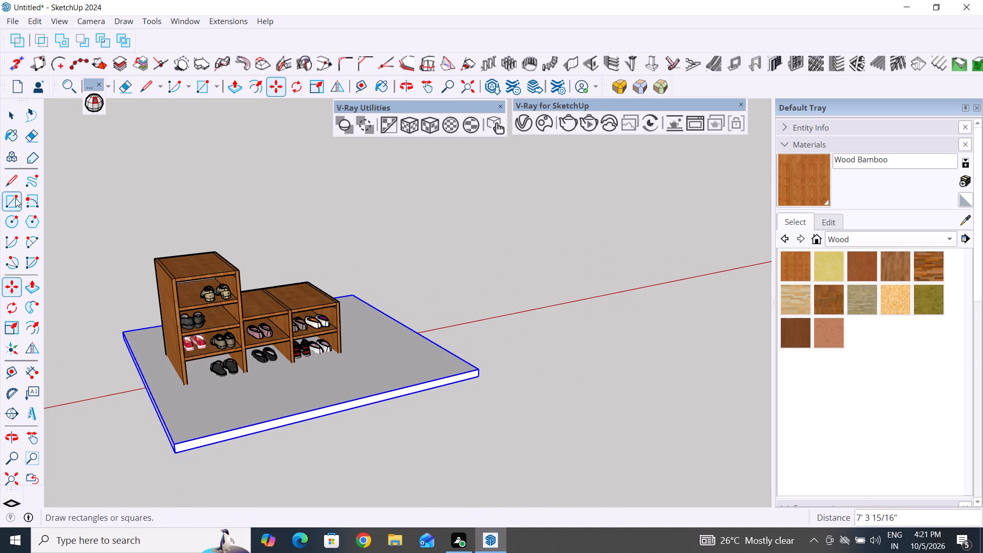
pyautogui.click(13, 125)
# Lower the floor slab about 2 7/16" along the vertical axis to bring its top down to the cabinet's base.
pyautogui.scroll(4, 185, 399)
pyautogui.moveTo(185, 399); pyautogui.dragTo(307, 258, button='middle')
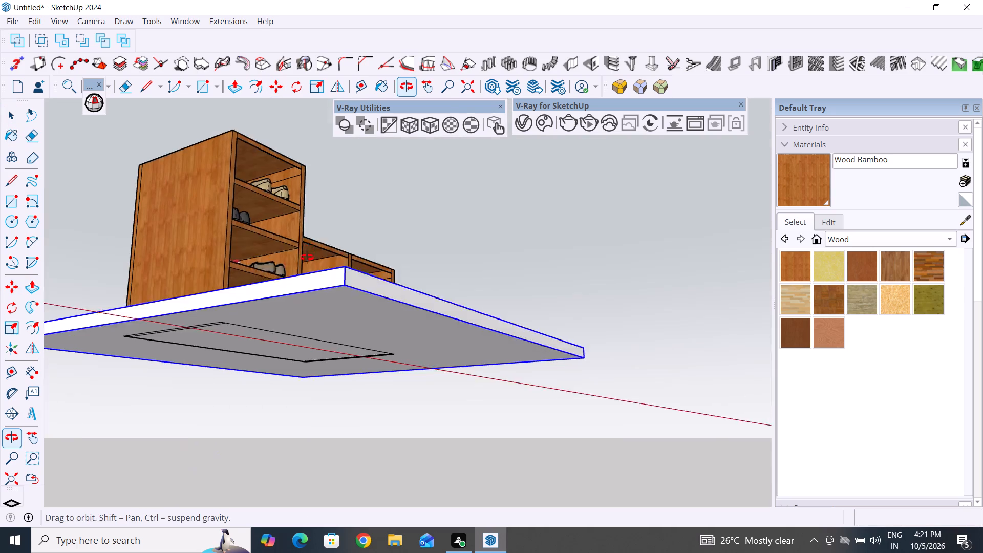
pyautogui.moveTo(307, 258); pyautogui.dragTo(310, 249, button='middle')
pyautogui.moveTo(279, 345); pyautogui.dragTo(290, 408, button='middle')
pyautogui.moveTo(238, 382); pyautogui.dragTo(276, 390, button='middle')
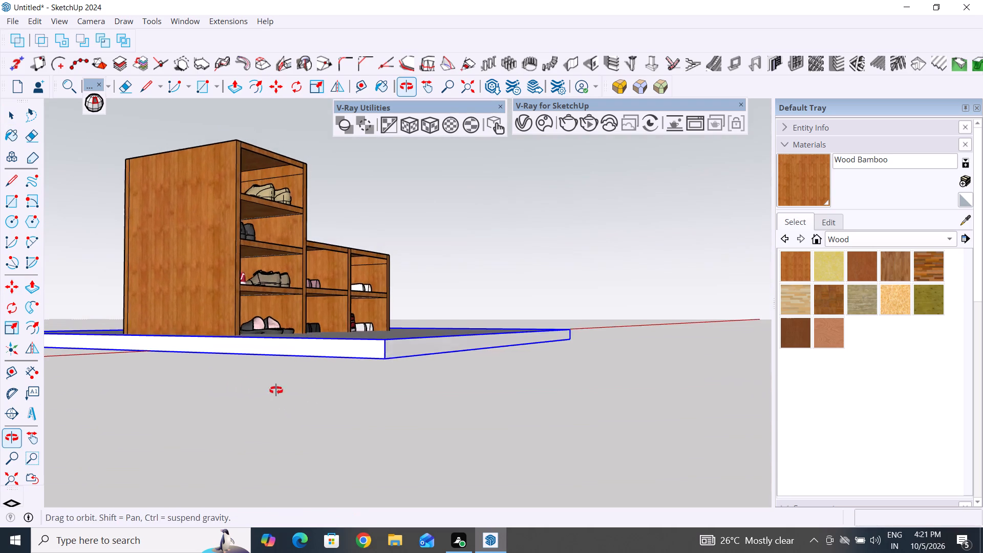
pyautogui.moveTo(276, 390); pyautogui.dragTo(291, 397, button='middle')
pyautogui.press('m')
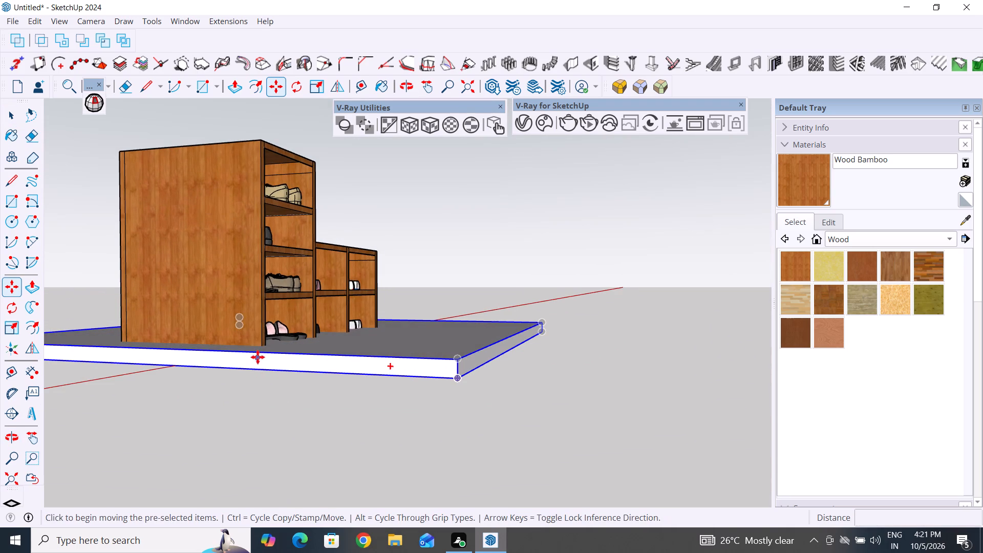
pyautogui.click(260, 355)
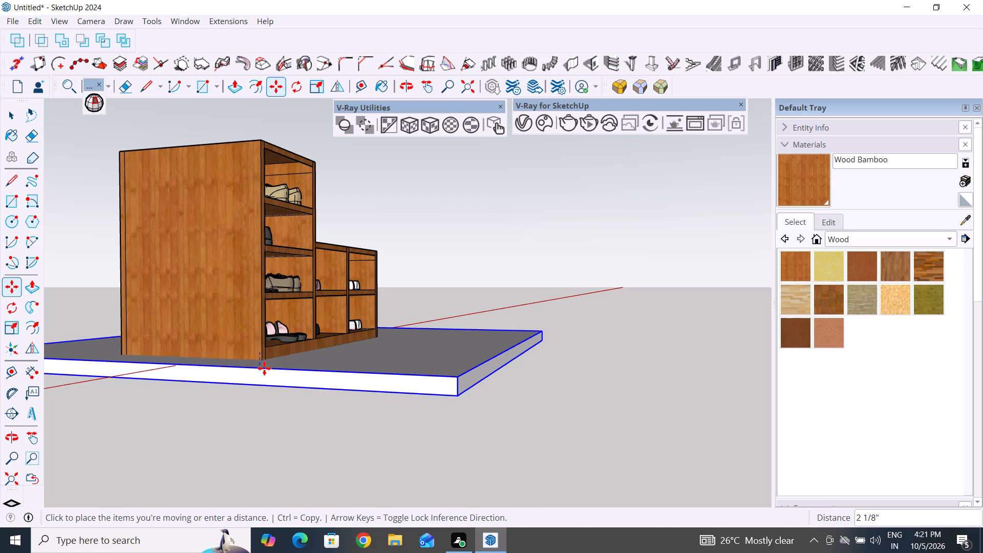
pyautogui.click(264, 370)
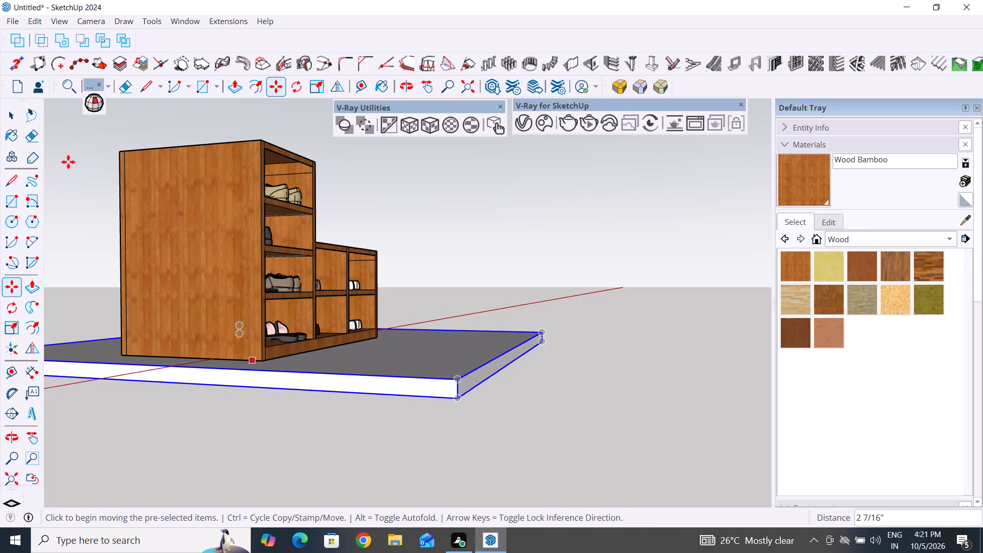
pyautogui.click(14, 116)
pyautogui.click(413, 231)
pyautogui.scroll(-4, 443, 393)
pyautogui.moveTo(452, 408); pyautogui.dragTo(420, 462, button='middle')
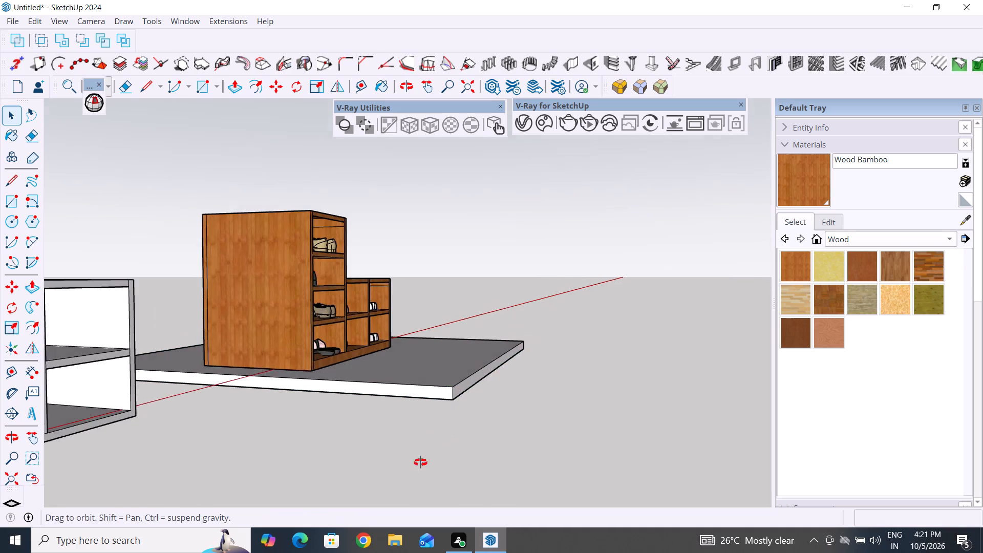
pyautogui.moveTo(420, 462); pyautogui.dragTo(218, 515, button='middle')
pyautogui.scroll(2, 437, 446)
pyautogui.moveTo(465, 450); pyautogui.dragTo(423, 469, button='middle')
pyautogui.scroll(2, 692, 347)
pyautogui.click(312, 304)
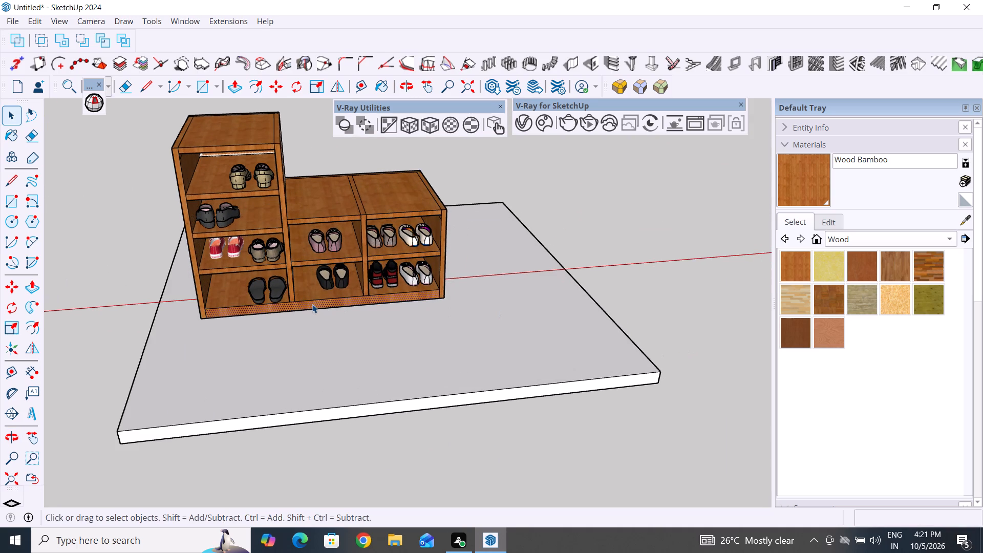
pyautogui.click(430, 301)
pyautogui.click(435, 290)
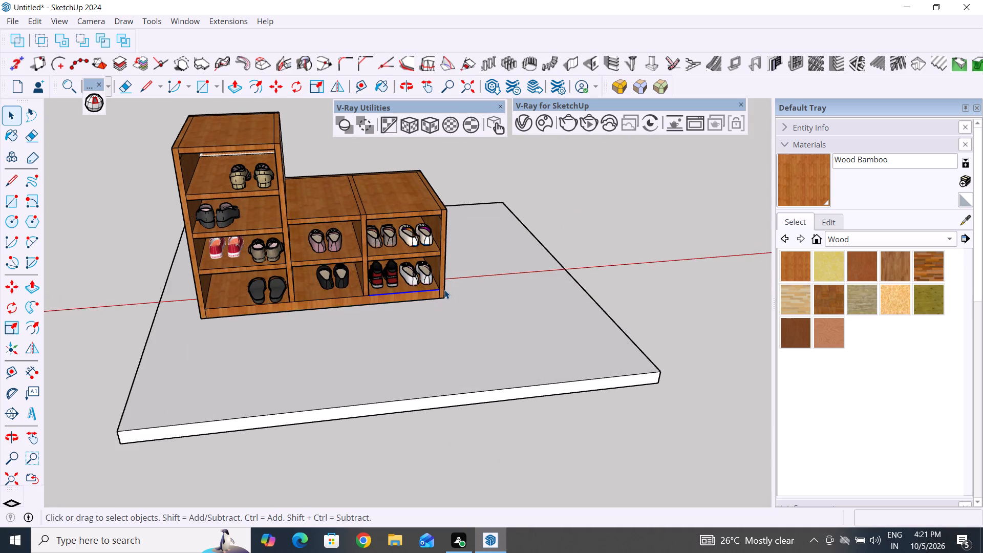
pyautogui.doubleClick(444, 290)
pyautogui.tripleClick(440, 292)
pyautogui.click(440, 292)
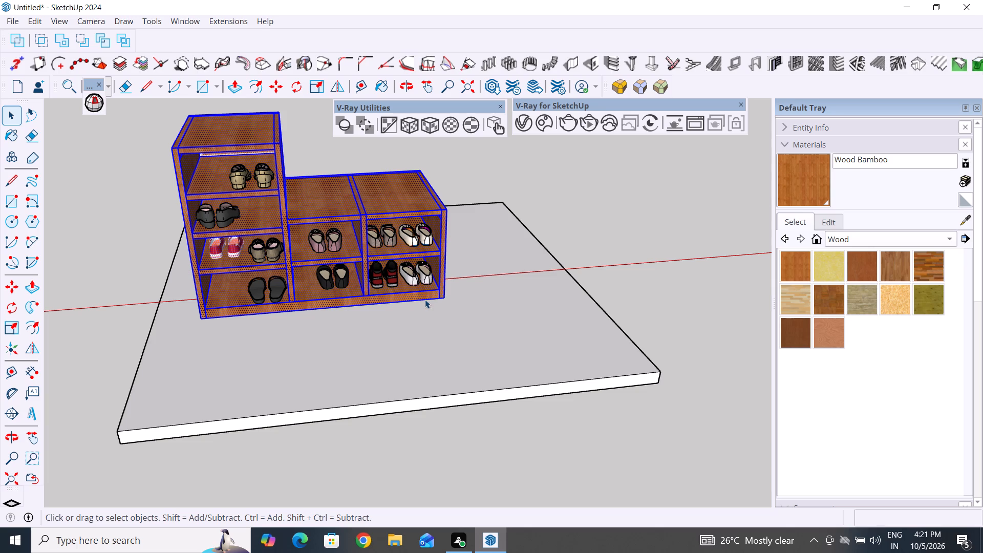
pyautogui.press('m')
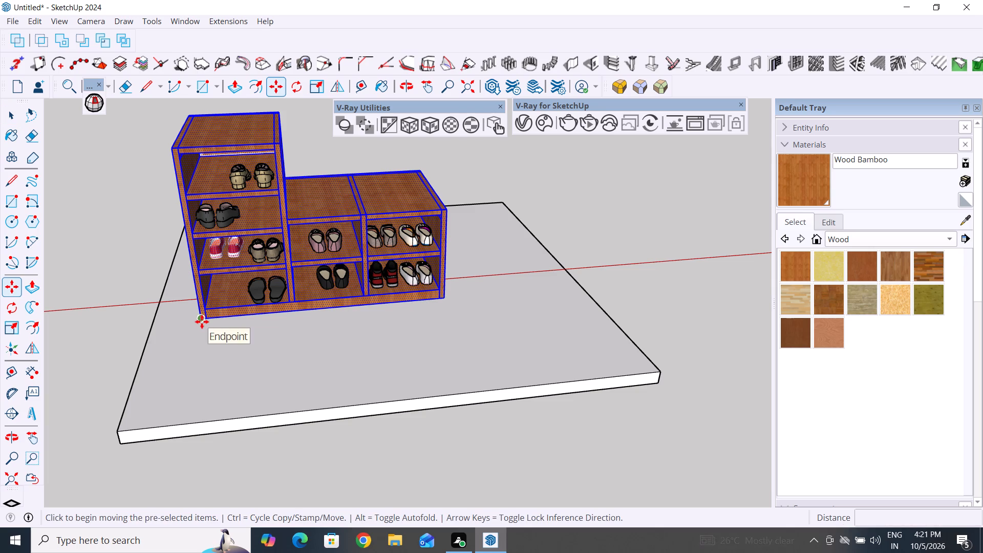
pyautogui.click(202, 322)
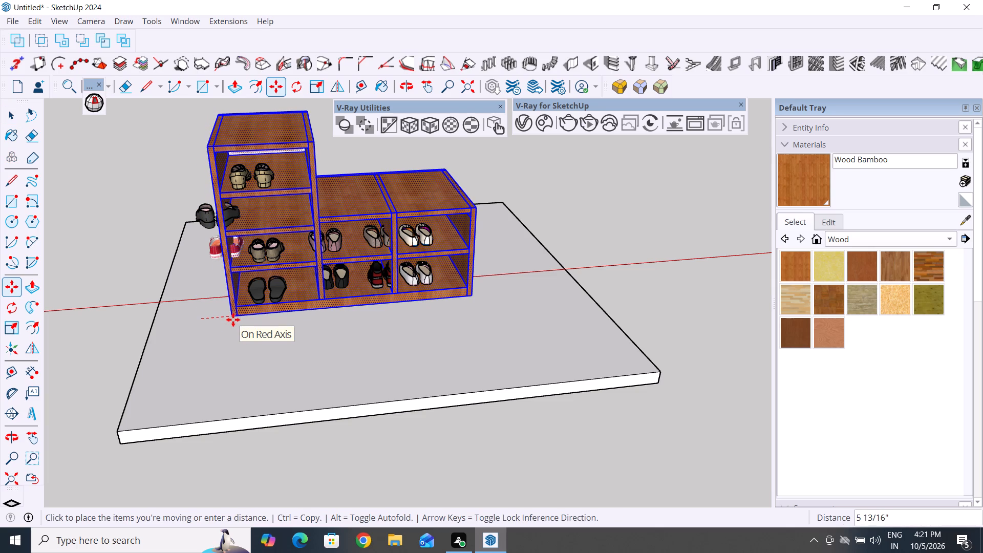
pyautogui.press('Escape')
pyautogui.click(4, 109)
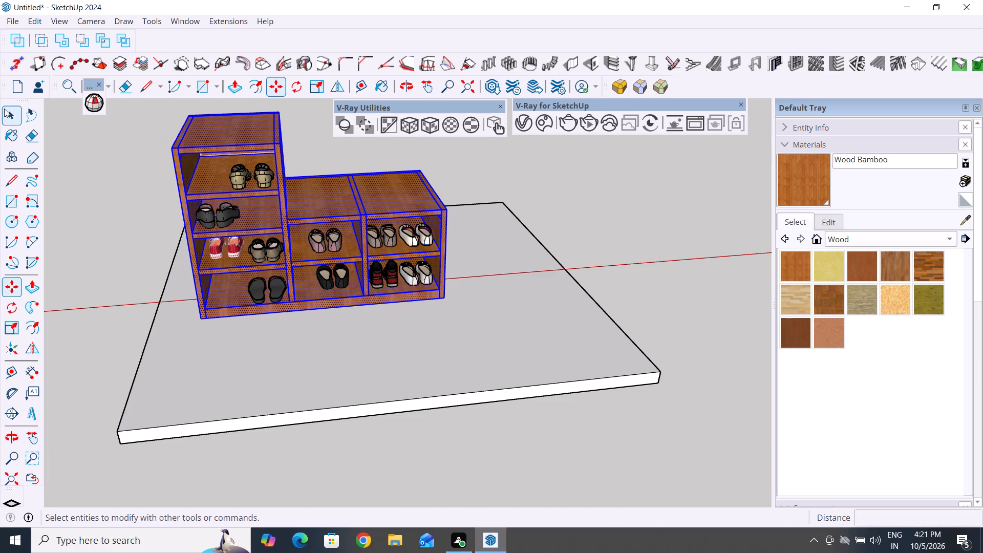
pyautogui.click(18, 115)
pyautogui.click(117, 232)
# Examine from the front and the end how the wood cabinet stands on the grouped floor slab.
pyautogui.moveTo(304, 414); pyautogui.dragTo(521, 369, button='middle')
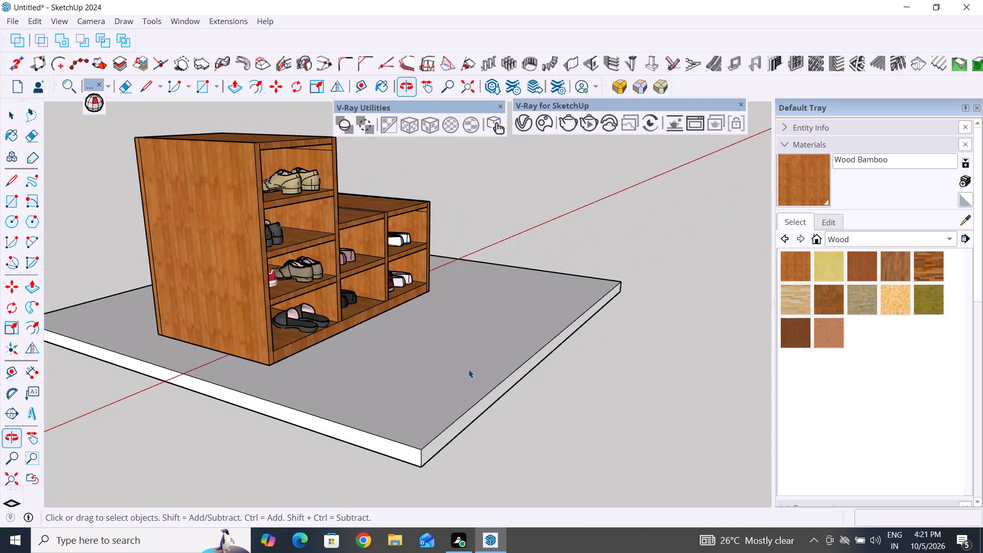
pyautogui.scroll(3, 337, 347)
pyautogui.moveTo(308, 393); pyautogui.dragTo(323, 355, button='middle')
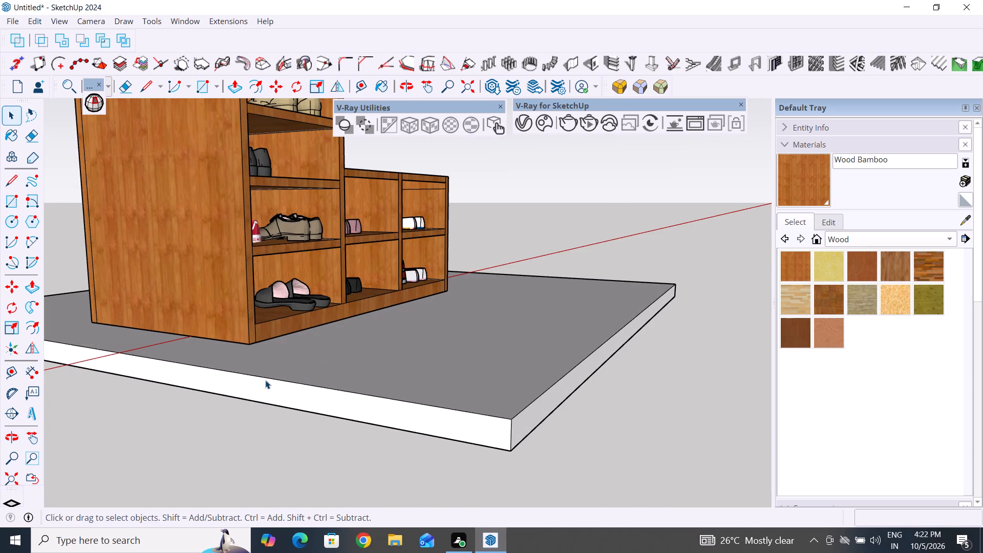
pyautogui.click(264, 377)
pyautogui.moveTo(581, 449); pyautogui.dragTo(407, 479, button='middle')
pyautogui.scroll(-8, 407, 479)
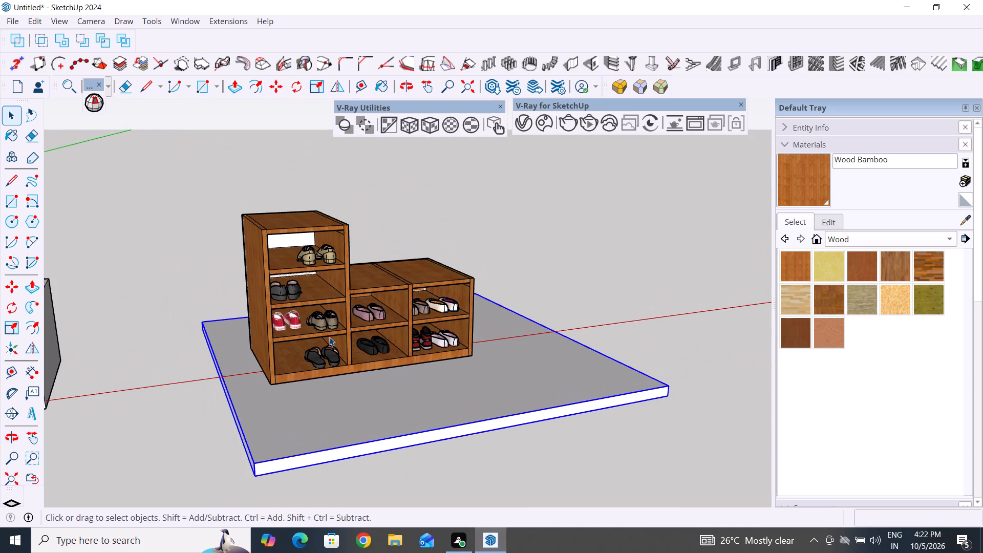
pyautogui.scroll(3, 553, 352)
pyautogui.moveTo(569, 352); pyautogui.dragTo(592, 378, button='middle')
pyautogui.scroll(-3, 567, 391)
pyautogui.moveTo(565, 393); pyautogui.dragTo(550, 379, button='middle')
pyautogui.scroll(3, 548, 246)
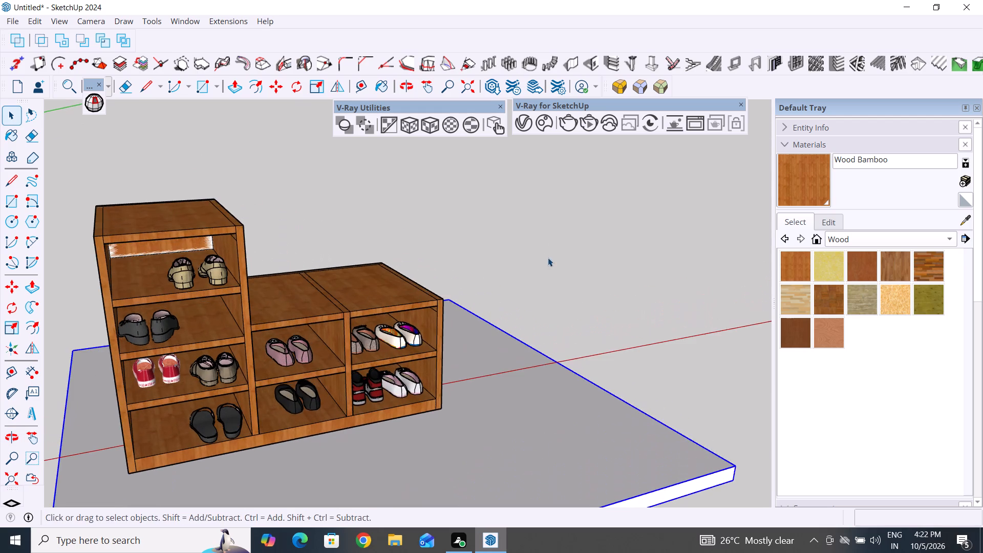
pyautogui.moveTo(545, 262); pyautogui.dragTo(551, 238, button='middle')
pyautogui.scroll(-1, 564, 322)
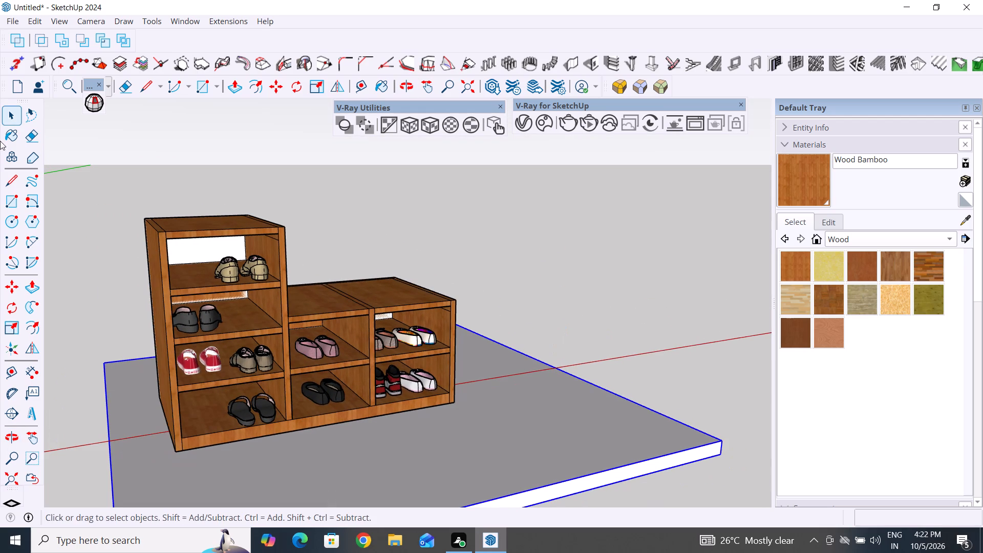
pyautogui.click(97, 131)
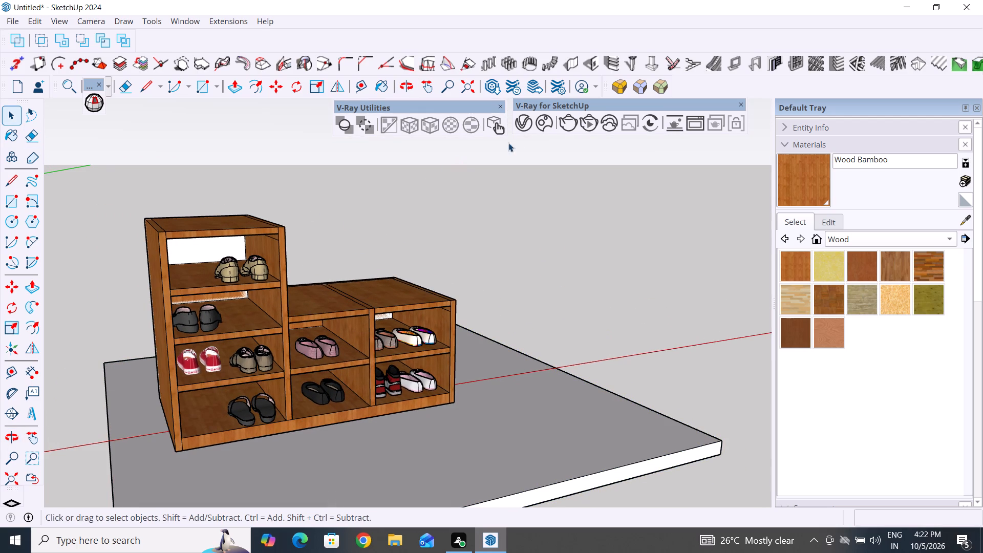
# Open the V-Ray Asset Editor and look through the scene's material list from the first entry to the last.
pyautogui.click(520, 130)
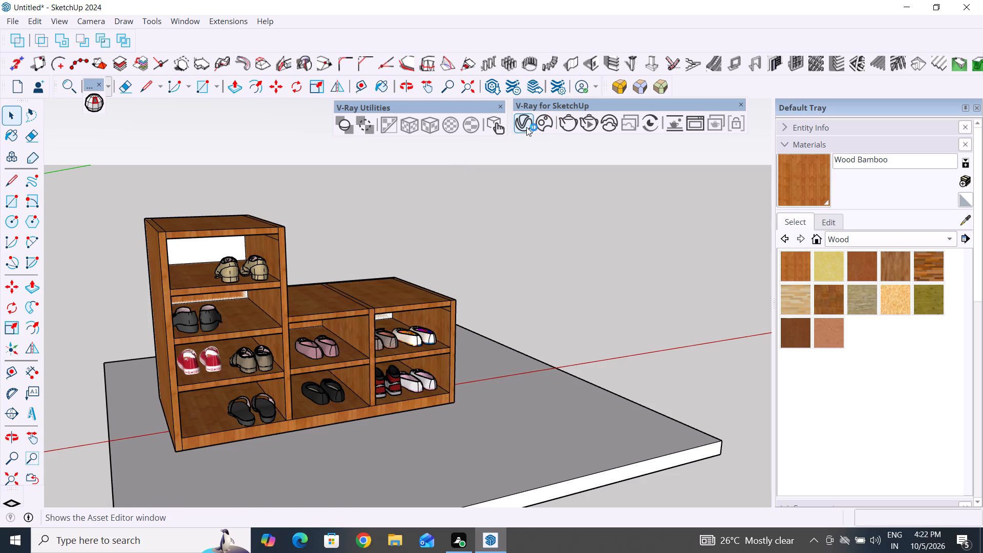
pyautogui.click(526, 127)
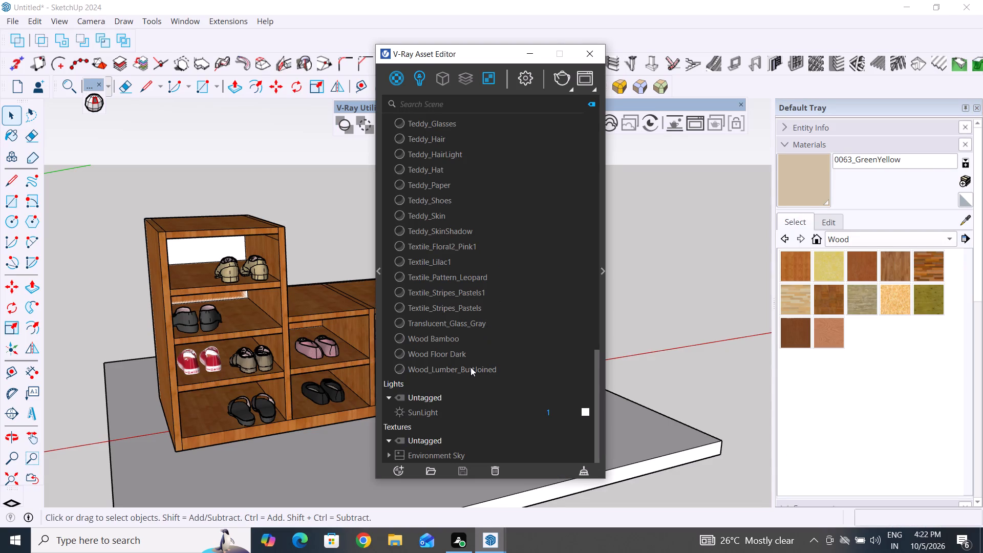
pyautogui.scroll(17, 471, 367)
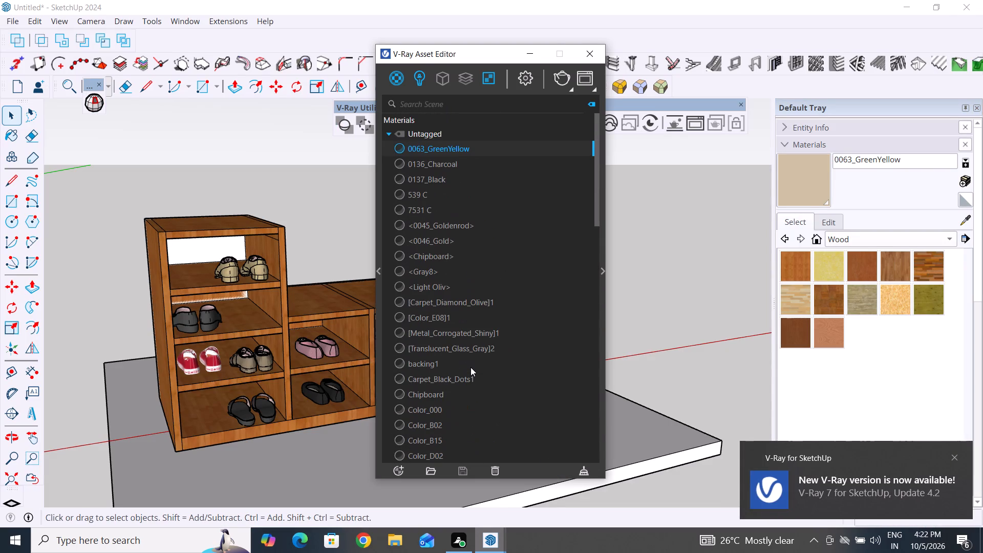
pyautogui.scroll(-12, 460, 309)
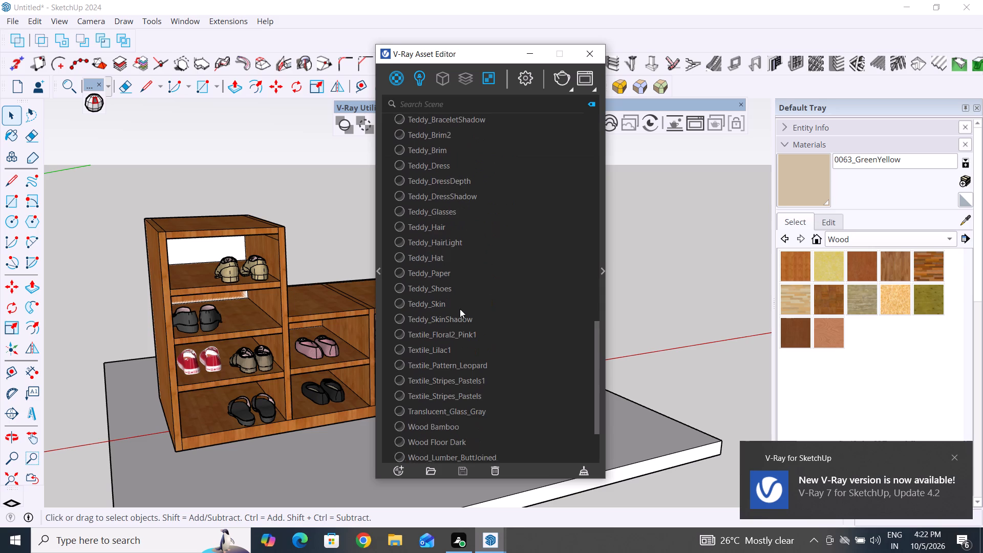
pyautogui.scroll(-5, 460, 309)
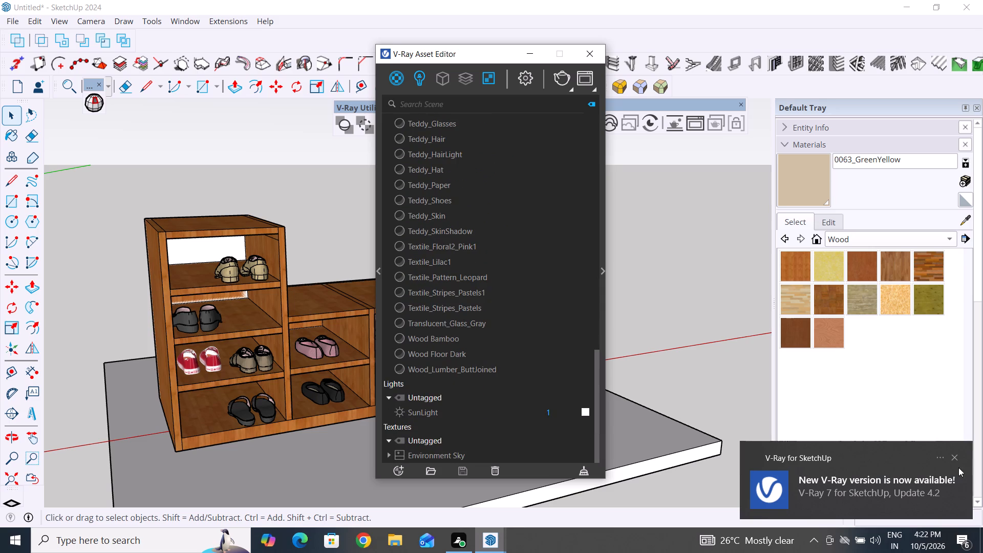
pyautogui.click(953, 458)
pyautogui.keyDown('ctrl'); pyautogui.click(459, 372); pyautogui.keyUp('ctrl')
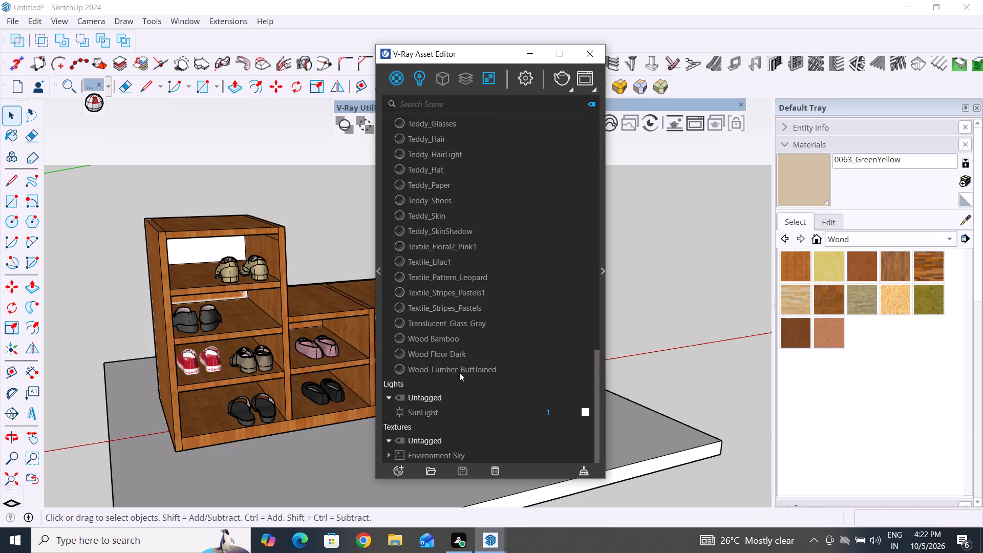
pyautogui.keyDown('shift'); pyautogui.scroll(4, 478, 404); pyautogui.keyUp('shift')
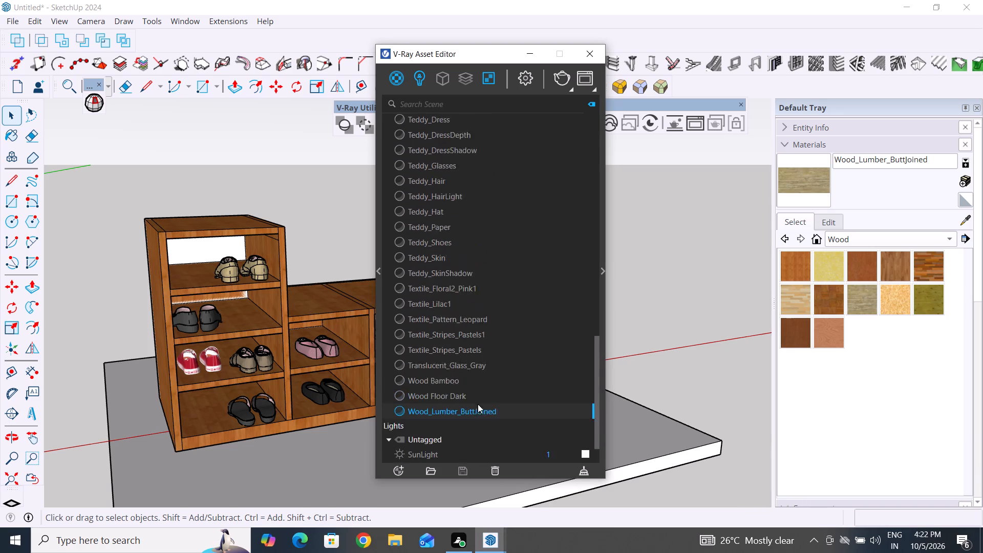
pyautogui.keyDown('shift'); pyautogui.scroll(13, 478, 404); pyautogui.keyUp('shift')
pyautogui.scroll(5, 478, 404)
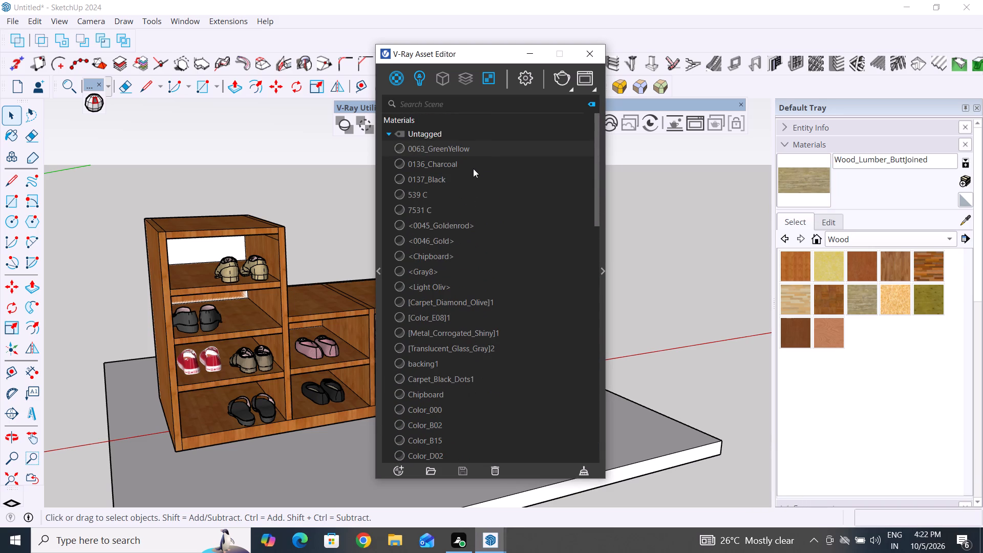
pyautogui.keyDown('shift'); pyautogui.click(481, 153); pyautogui.keyUp('shift')
pyautogui.keyDown('shift'); pyautogui.click(484, 217); pyautogui.keyUp('shift')
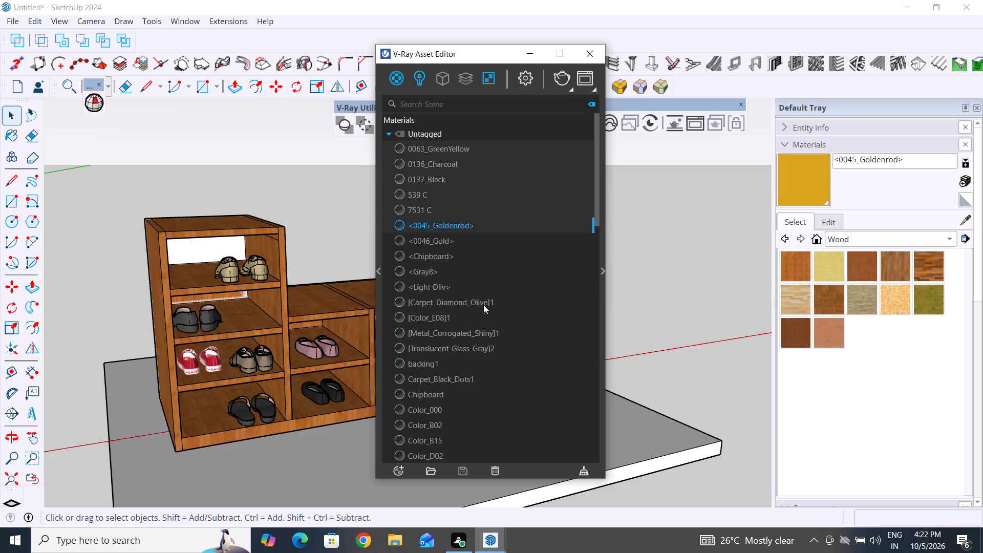
pyautogui.keyDown('shift'); pyautogui.click(483, 305); pyautogui.keyUp('shift')
pyautogui.keyDown('shift'); pyautogui.scroll(-3, 489, 344); pyautogui.keyUp('shift')
pyautogui.keyDown('shift'); pyautogui.click(491, 363); pyautogui.keyUp('shift')
pyautogui.scroll(-1, 480, 393)
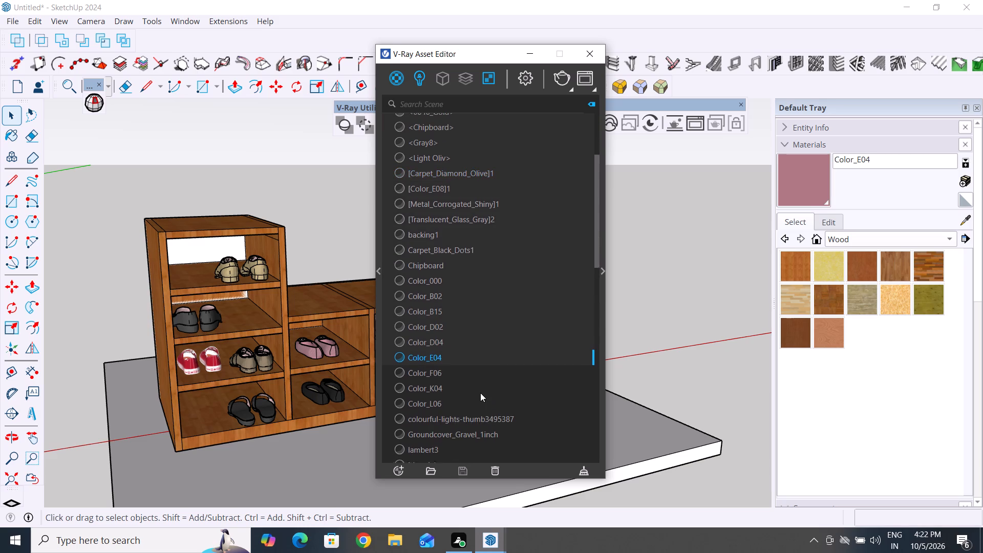
pyautogui.scroll(-2, 480, 393)
pyautogui.keyDown('shift'); pyautogui.click(480, 393); pyautogui.keyUp('shift')
pyautogui.keyDown('shift'); pyautogui.scroll(-5, 480, 393); pyautogui.keyUp('shift')
pyautogui.keyDown('shift'); pyautogui.click(480, 393); pyautogui.keyUp('shift')
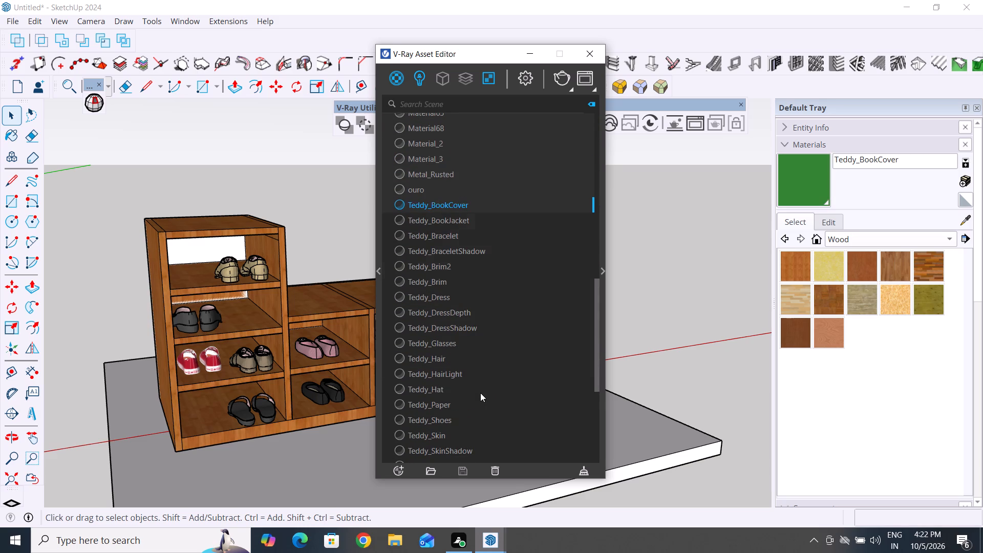
pyautogui.keyDown('shift'); pyautogui.scroll(-6, 480, 393); pyautogui.keyUp('shift')
# Delete the scene's materials, through Wood_Lumber_ButtJoined at the end of the list, from the V-Ray Asset Editor.
pyautogui.keyDown('shift'); pyautogui.click(498, 374); pyautogui.keyUp('shift')
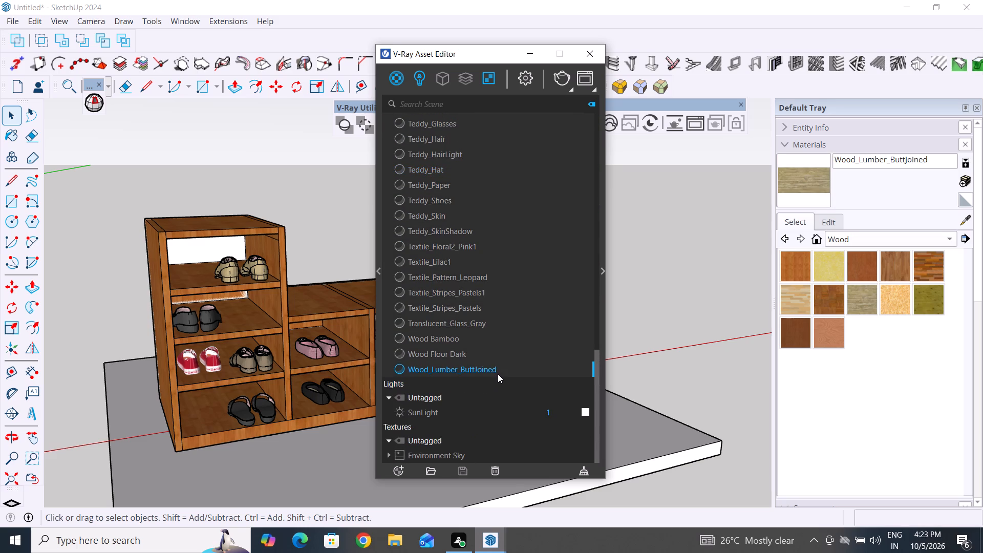
pyautogui.click(493, 472)
pyautogui.click(538, 271)
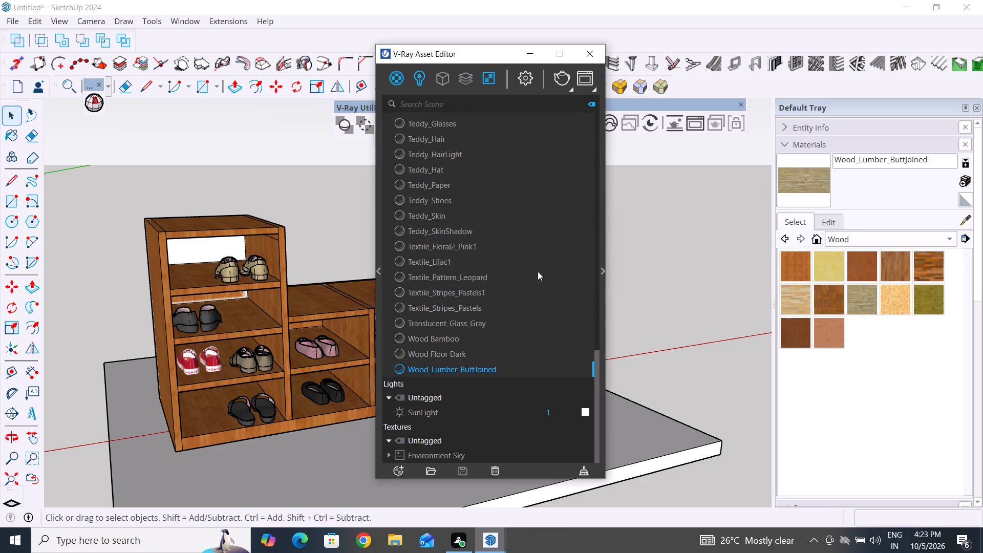
pyautogui.click(663, 245)
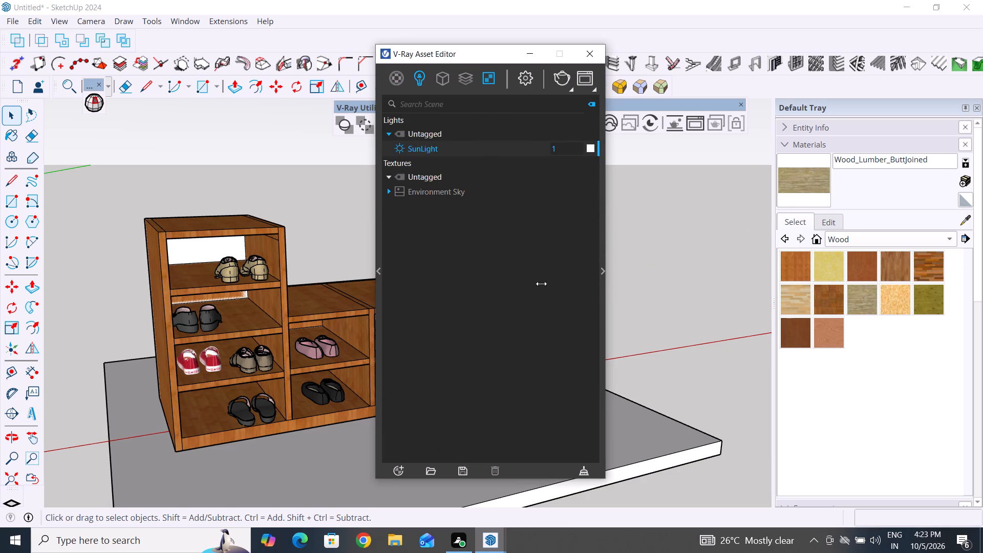
pyautogui.click(561, 331)
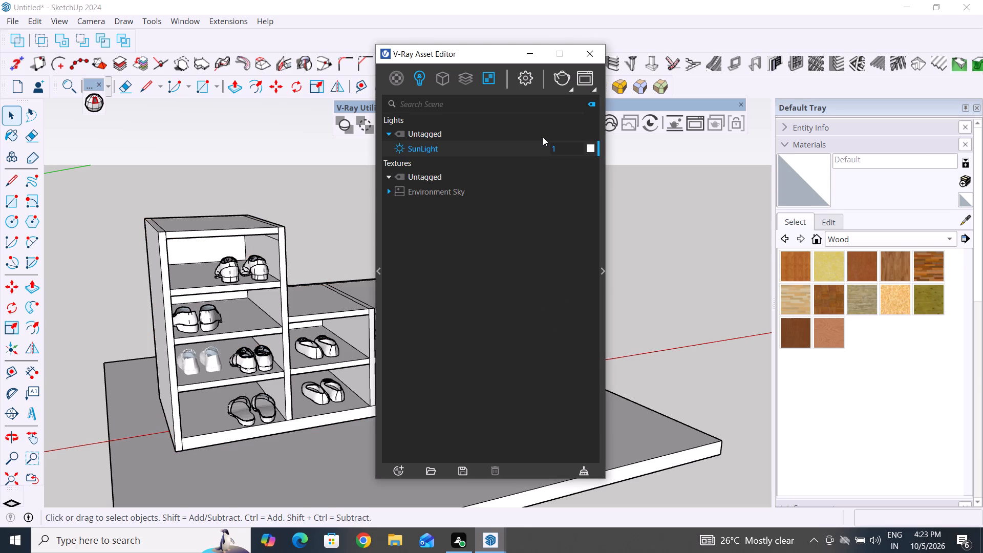
# Switch off the scene's SunLight, leave its colour unchanged, and close the V-Ray Asset Editor.
pyautogui.click(404, 152)
pyautogui.click(591, 152)
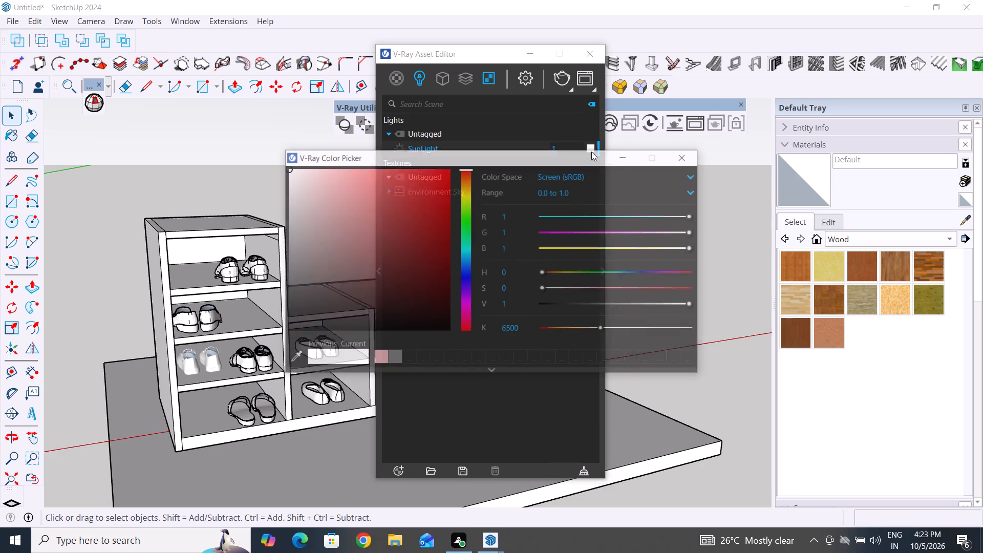
pyautogui.click(686, 156)
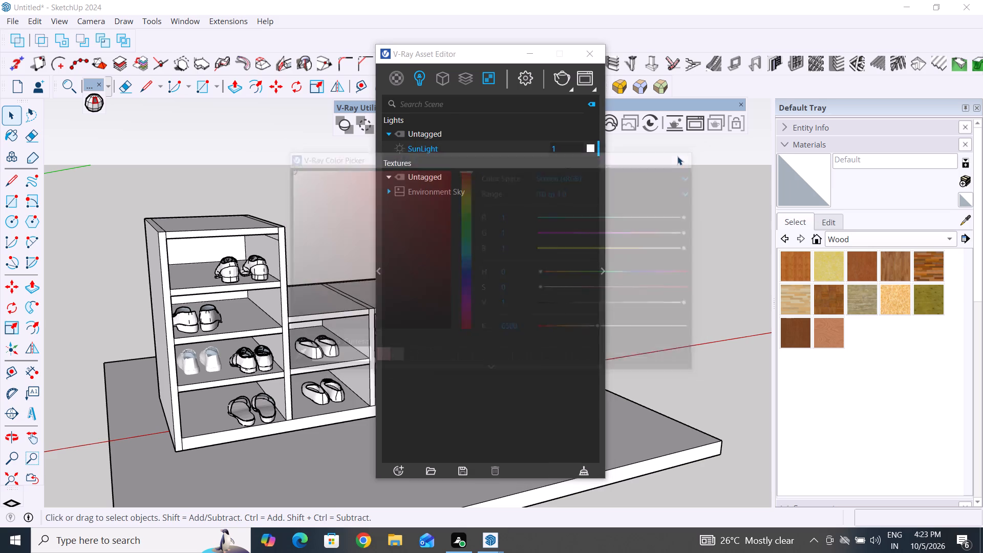
pyautogui.click(592, 58)
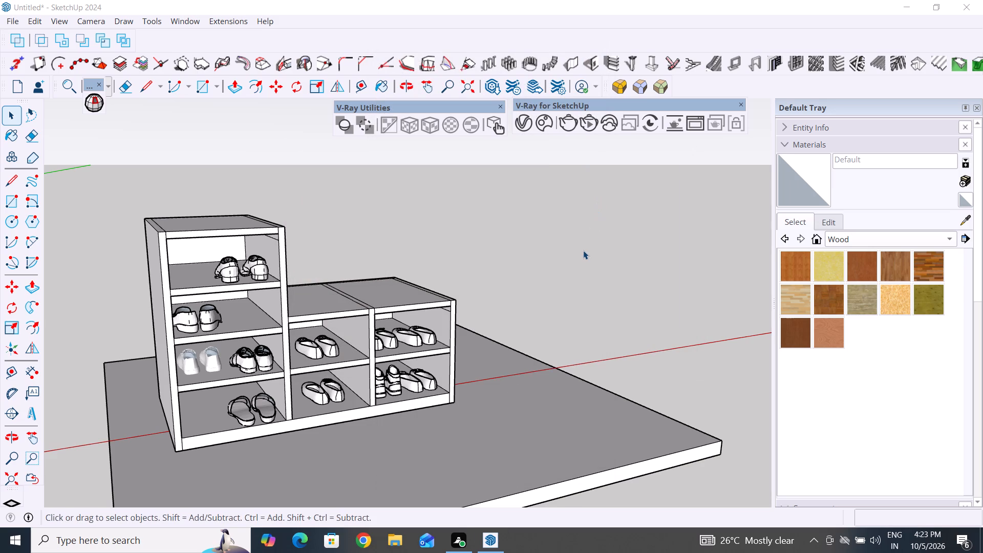
# Undo the last five operations to bring back the deleted materials on the cabinet and shoes.
pyautogui.hotkey('ctrl', 'z')
pyautogui.hotkey('ctrl', 'z')
pyautogui.scroll(-9, 487, 405)
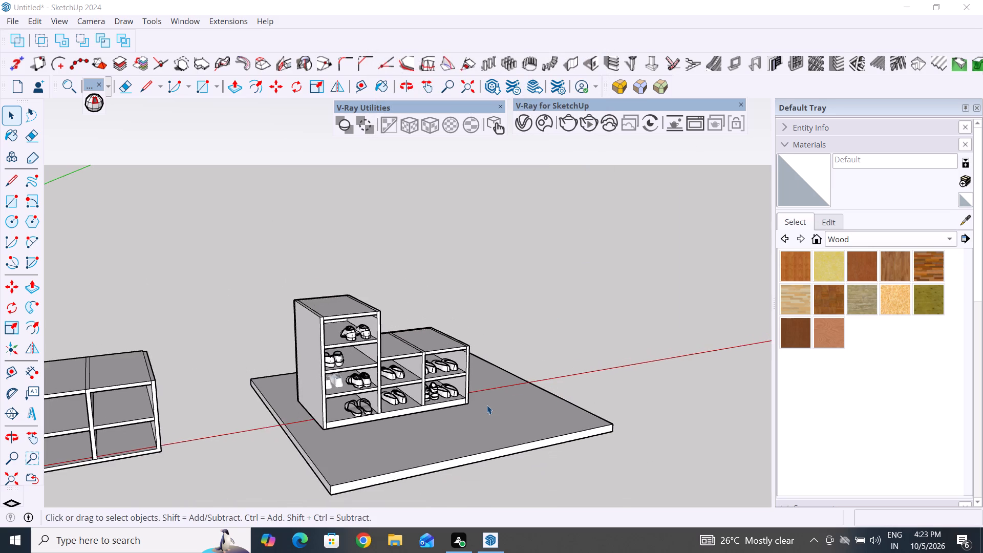
pyautogui.scroll(-2, 487, 405)
pyautogui.moveTo(497, 414); pyautogui.dragTo(453, 423, button='middle')
pyautogui.scroll(3, 415, 397)
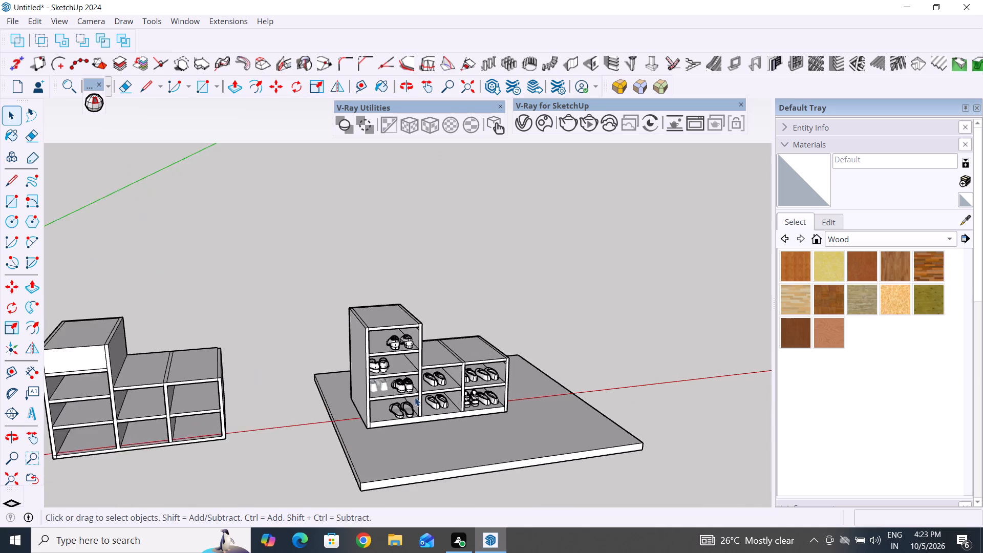
pyautogui.scroll(13, 415, 397)
pyautogui.scroll(-8, 409, 394)
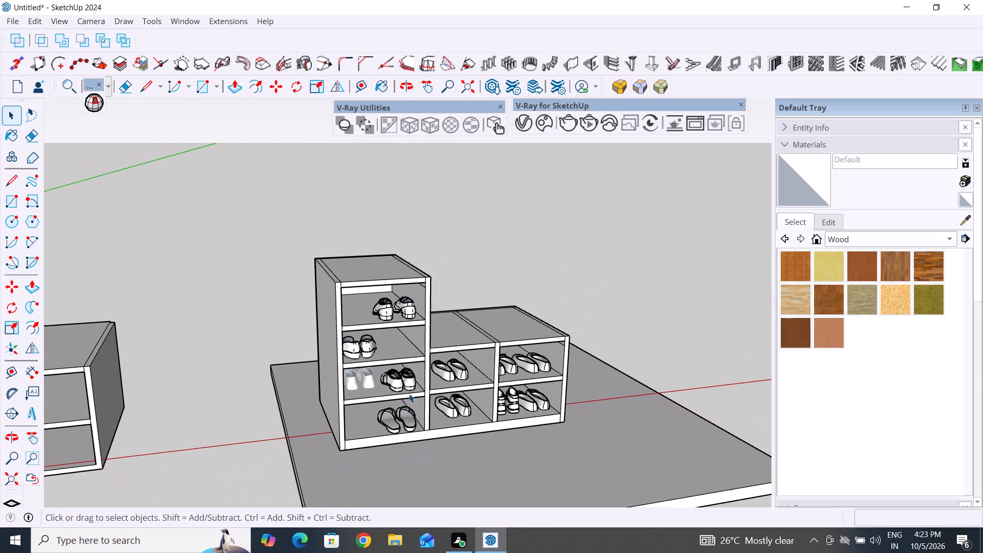
pyautogui.hotkey('ctrl', 'z')
pyautogui.hotkey('ctrl', 'z')
pyautogui.hotkey('ctrl', 'z')
# Reopen the V-Ray Asset Editor, move it clear of the cabinet, and check the scene's material list, selecting Material_2.
pyautogui.click(524, 122)
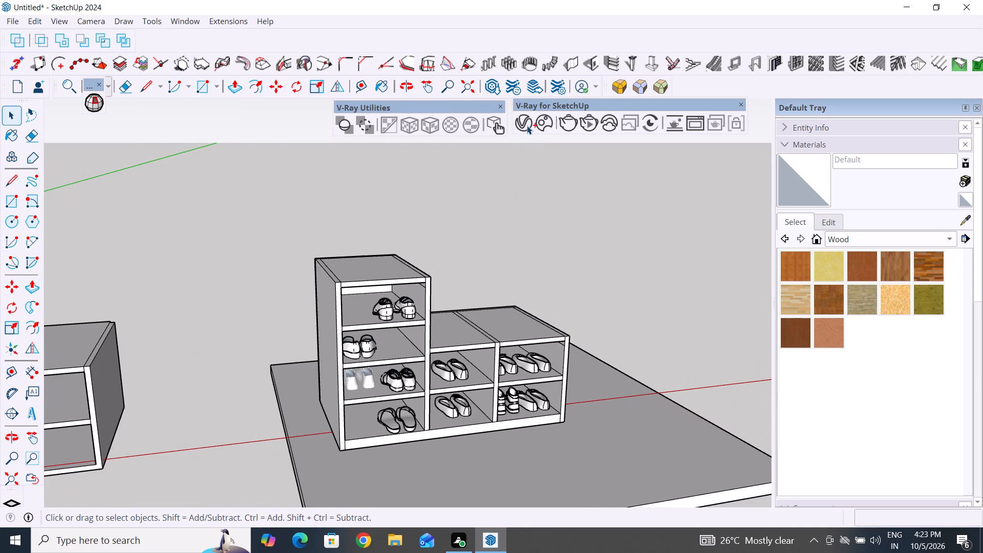
pyautogui.click(527, 125)
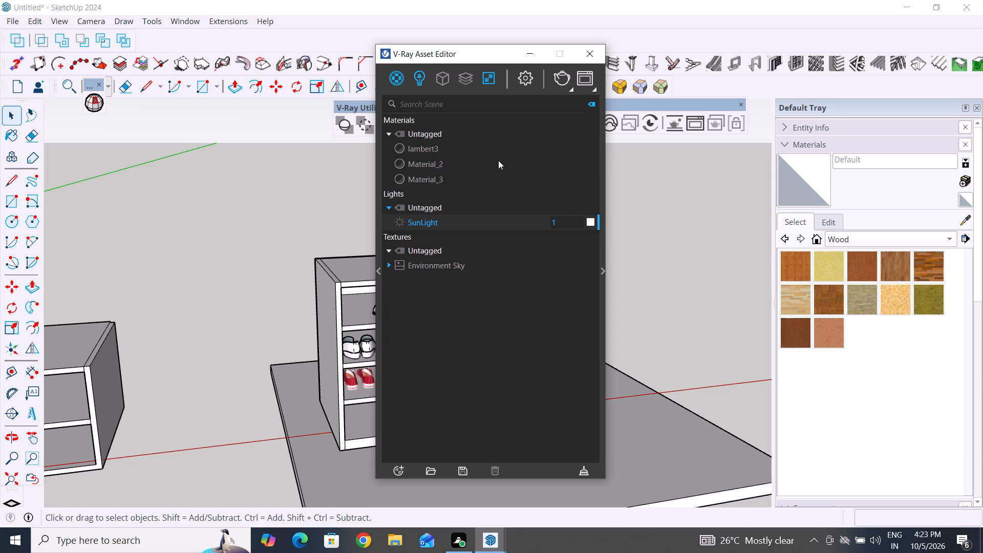
pyautogui.moveTo(503, 54); pyautogui.dragTo(780, 94)
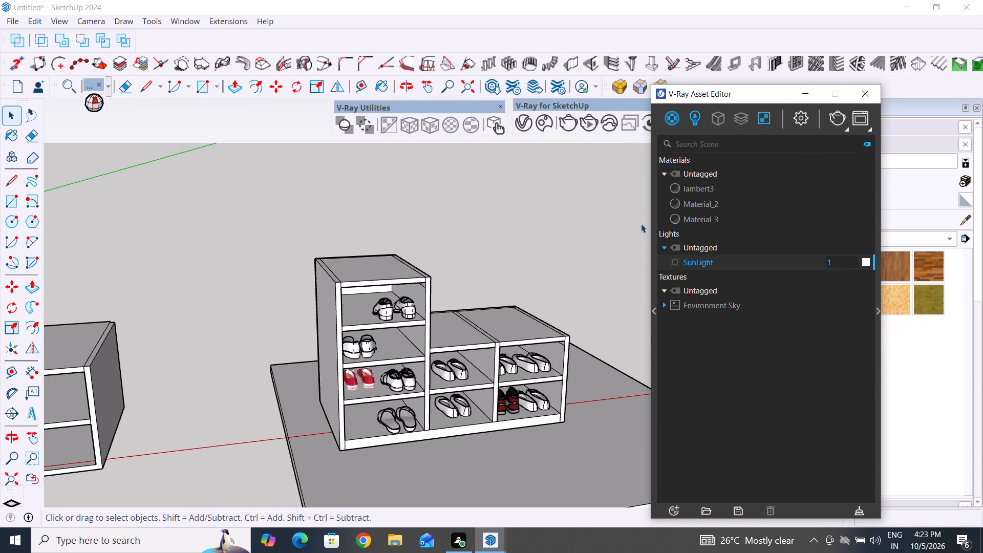
pyautogui.click(689, 203)
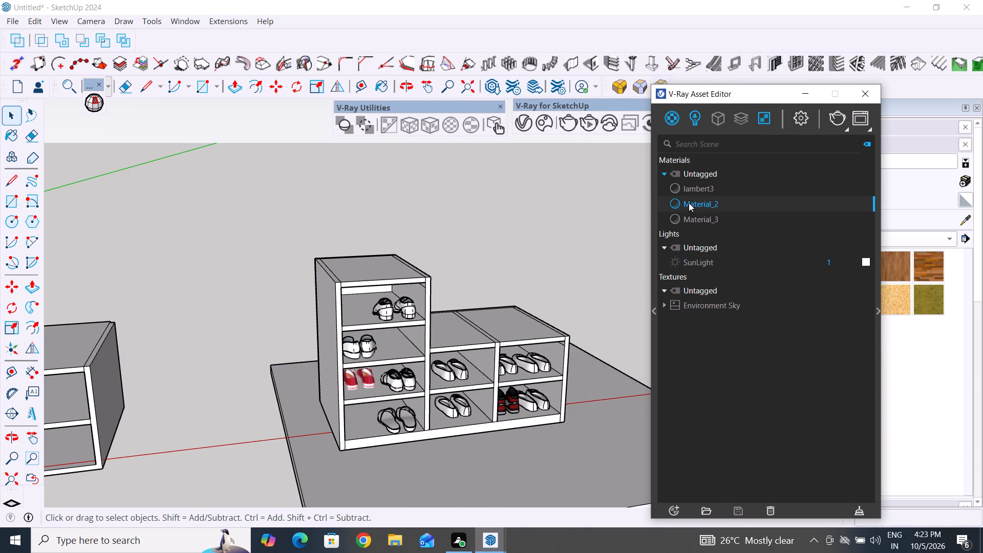
pyautogui.click(590, 213)
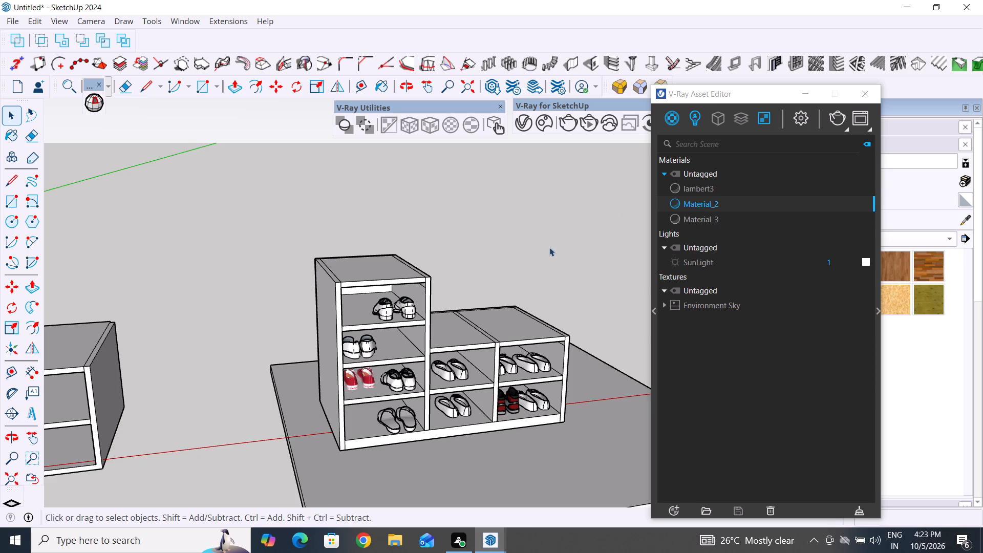
pyautogui.click(510, 264)
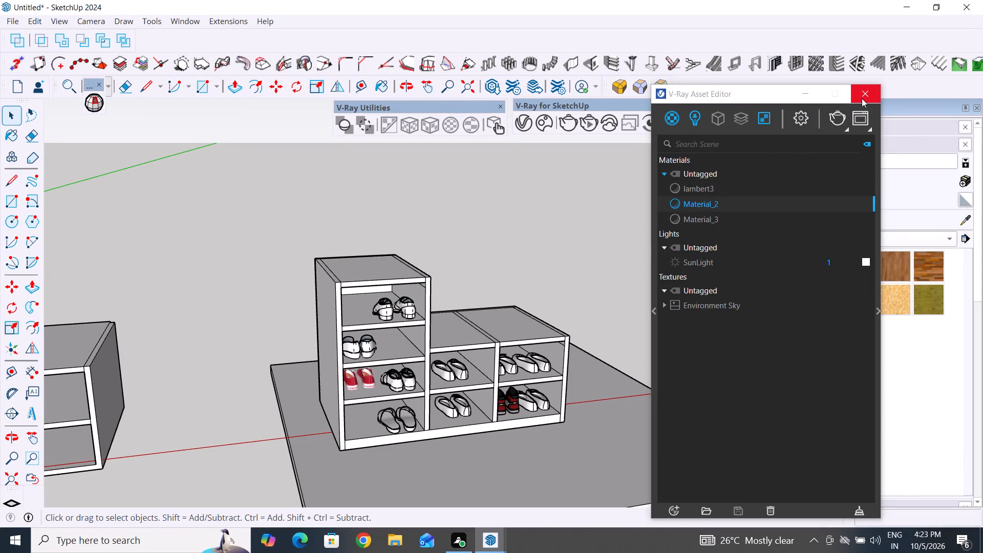
# Look through lambert3, Material_2 and Material_3 in the scene's material list and close the V-Ray Asset Editor.
pyautogui.click(735, 215)
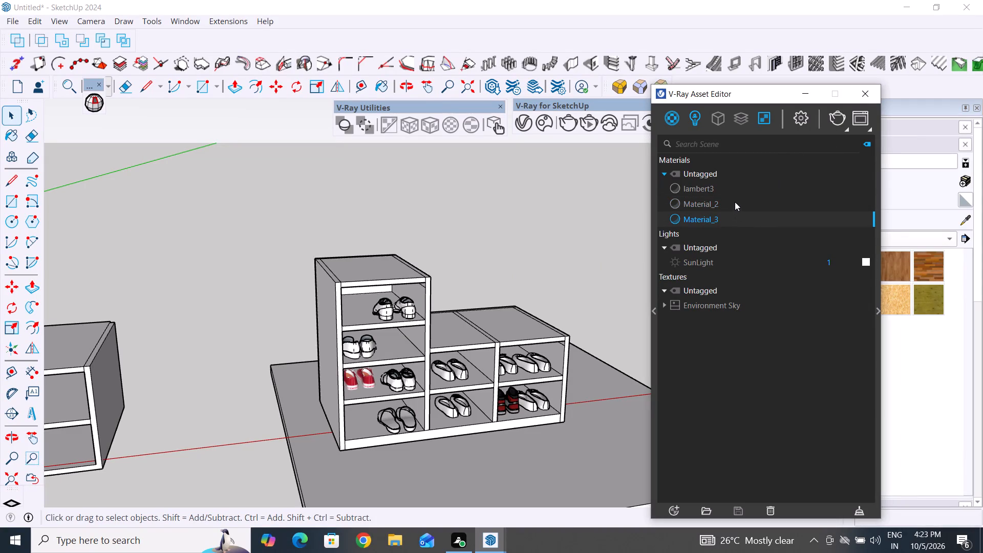
pyautogui.click(735, 202)
pyautogui.click(736, 187)
pyautogui.click(732, 203)
pyautogui.click(729, 218)
pyautogui.click(864, 91)
# Select the pair of sandals in the tall section's bottom compartment and activate Material_3 for painting.
pyautogui.click(643, 204)
pyautogui.scroll(-5, 499, 419)
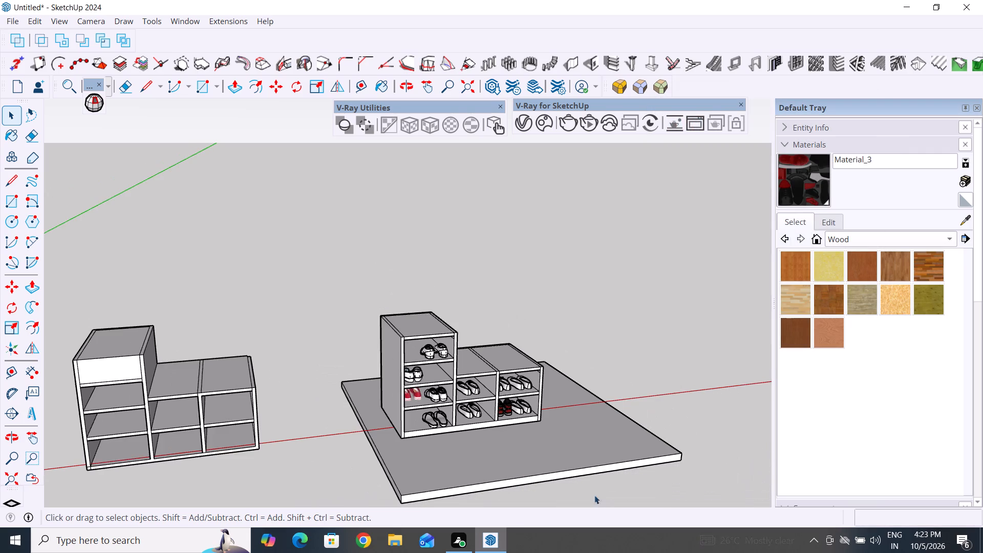
pyautogui.scroll(8, 604, 492)
pyautogui.click(649, 243)
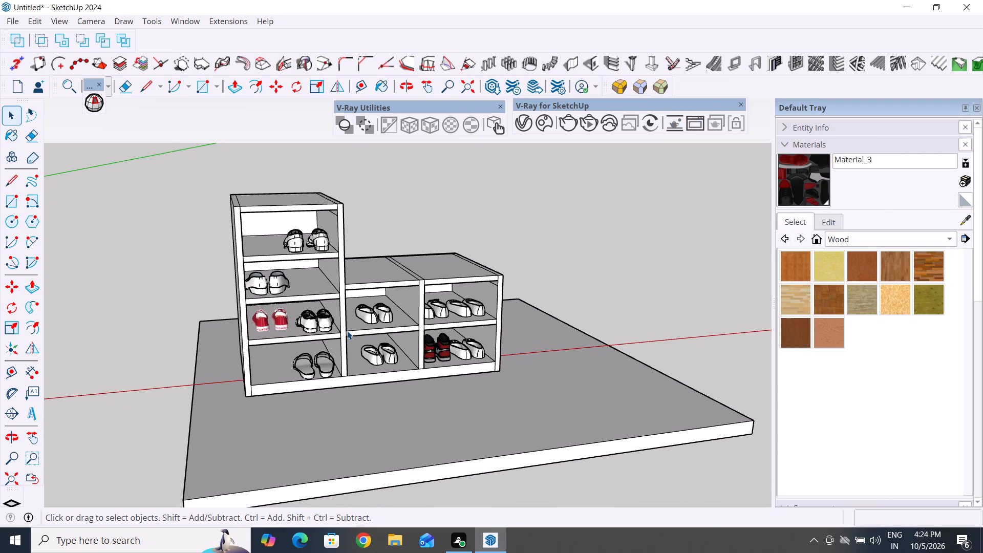
pyautogui.scroll(4, 347, 331)
pyautogui.moveTo(376, 339); pyautogui.dragTo(335, 321, button='middle')
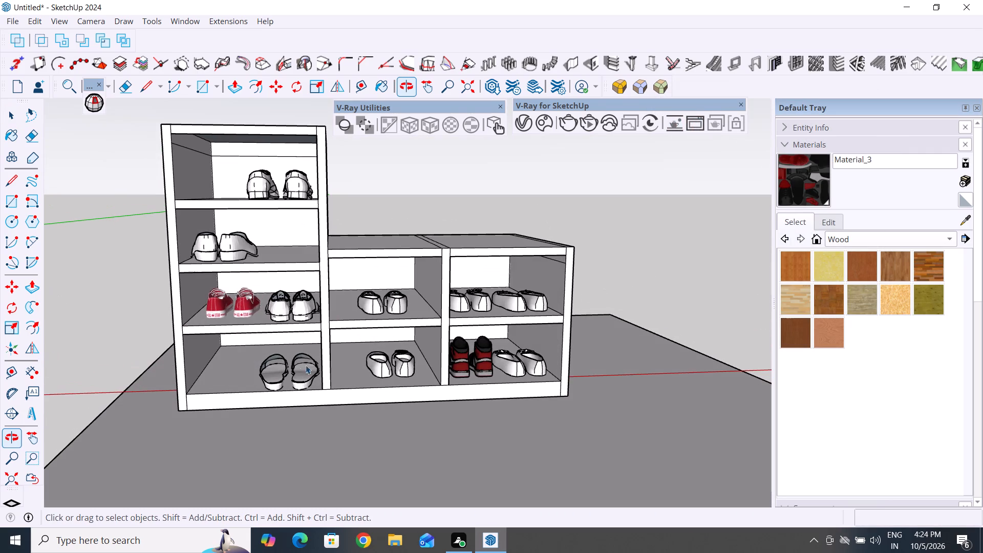
pyautogui.click(295, 382)
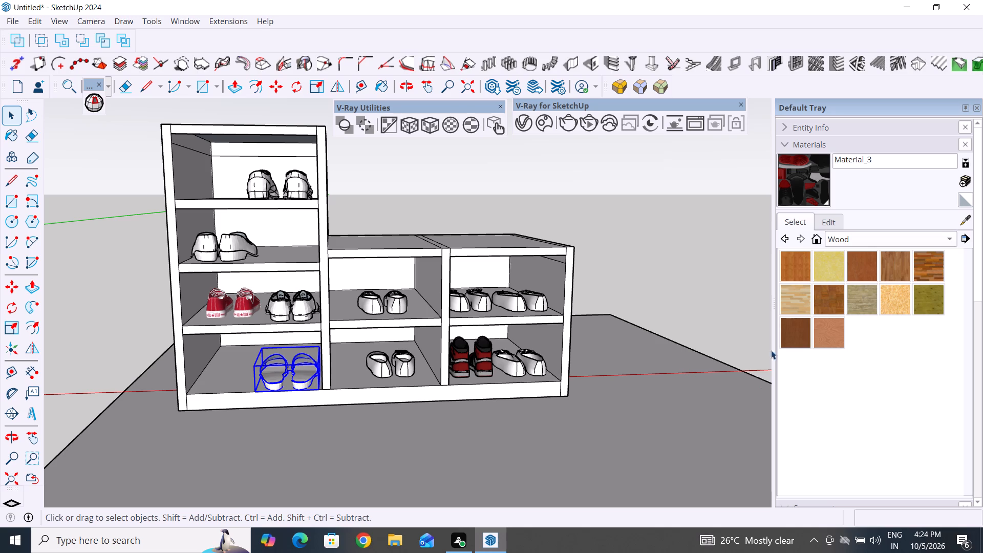
pyautogui.click(807, 187)
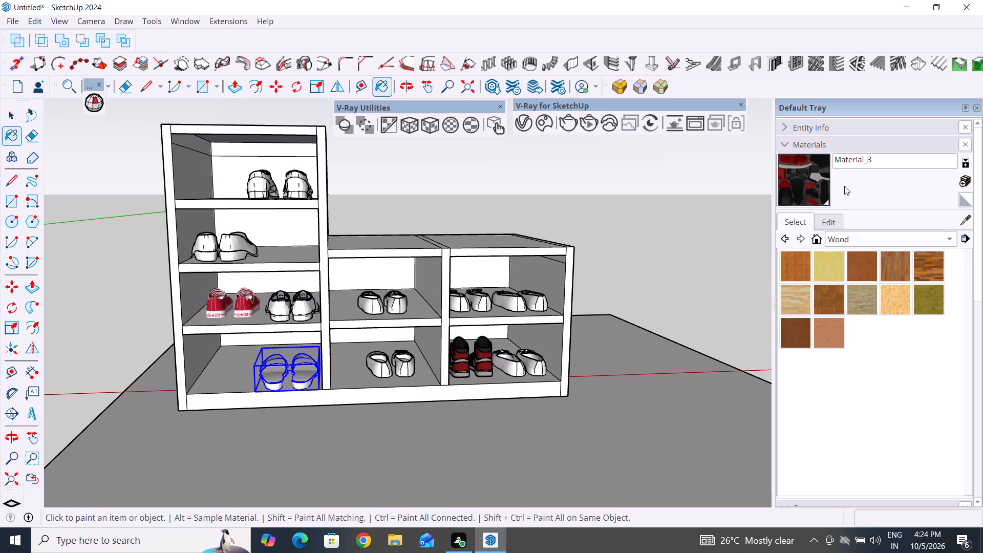
# Reopen the V-Ray Asset Editor, check lambert3, Material_2 and Material_3 again, and return to the Select tool.
pyautogui.click(528, 123)
pyautogui.click(699, 207)
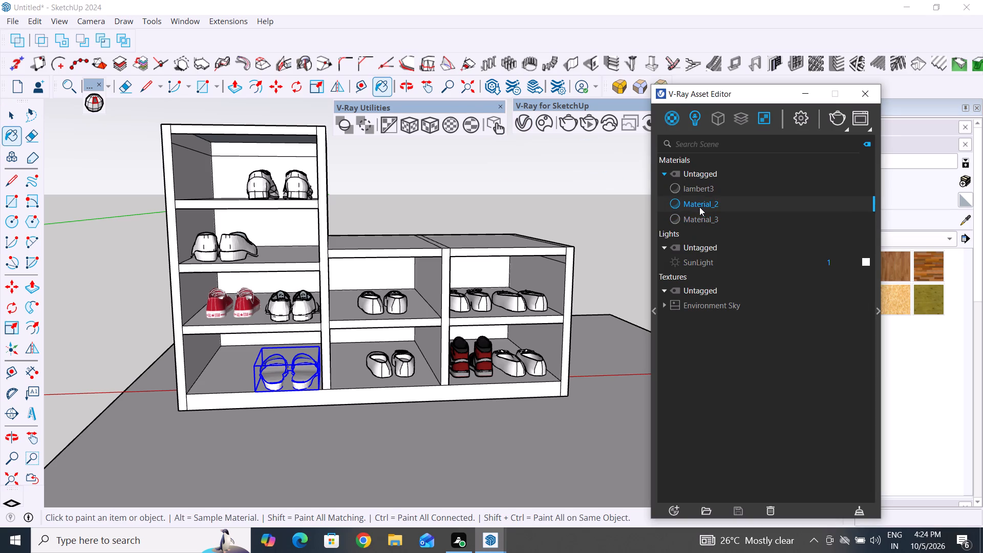
pyautogui.click(707, 189)
pyautogui.click(706, 204)
pyautogui.click(702, 213)
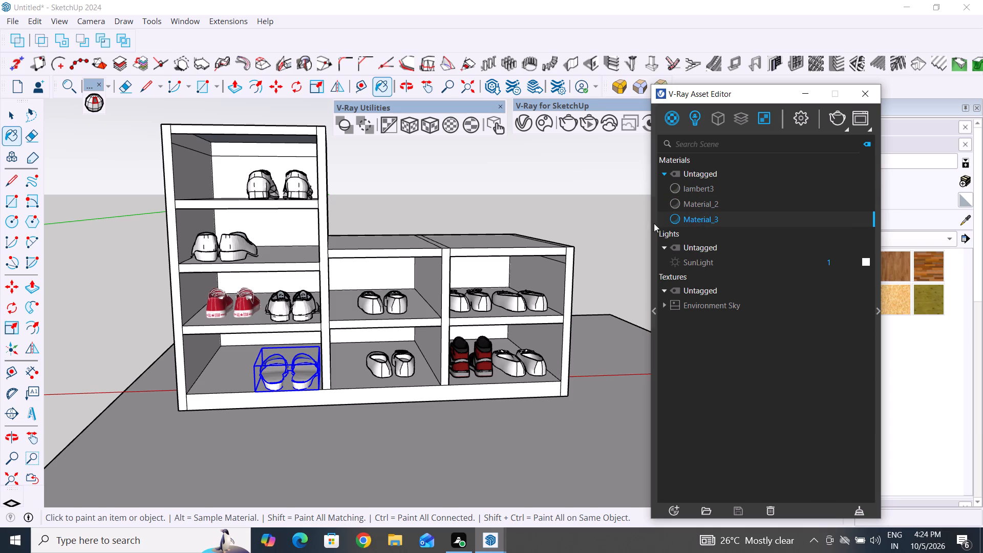
pyautogui.click(624, 213)
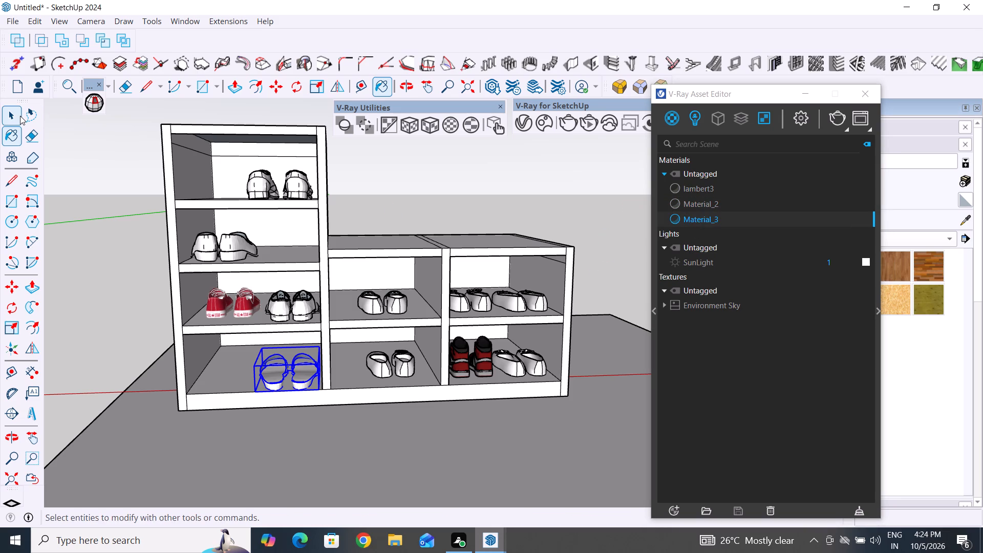
pyautogui.click(20, 116)
# Frame the whole shoe cabinet on its floor slab from a raised front angle and start a V-Ray render.
pyautogui.scroll(-4, 323, 362)
pyautogui.moveTo(346, 377); pyautogui.dragTo(420, 401, button='middle')
pyautogui.scroll(3, 498, 396)
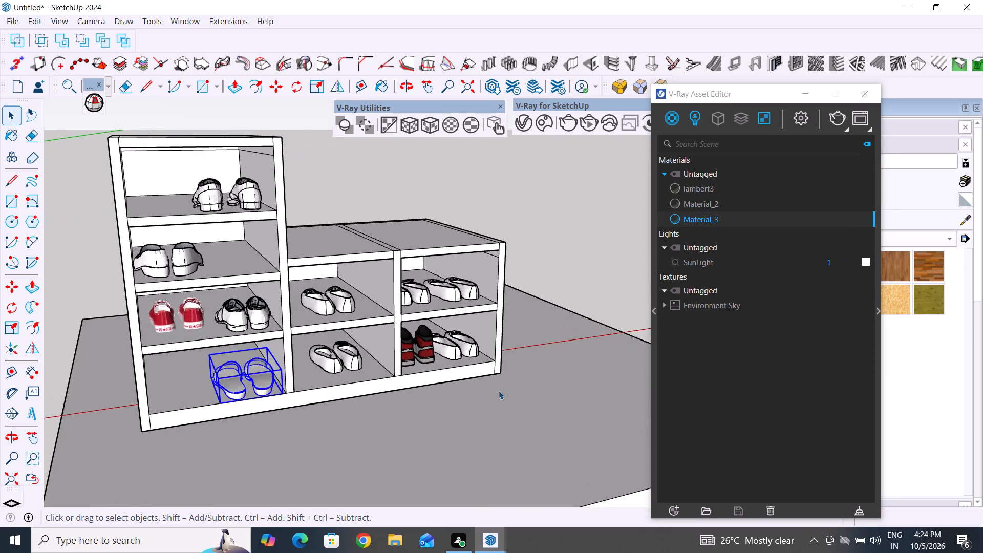
pyautogui.scroll(-4, 510, 361)
pyautogui.scroll(2, 474, 241)
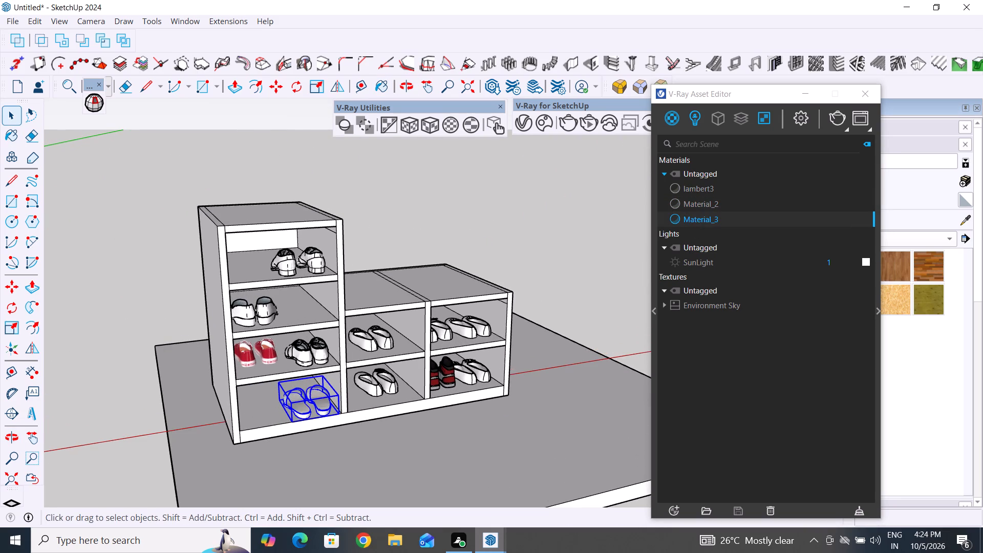
pyautogui.click(837, 123)
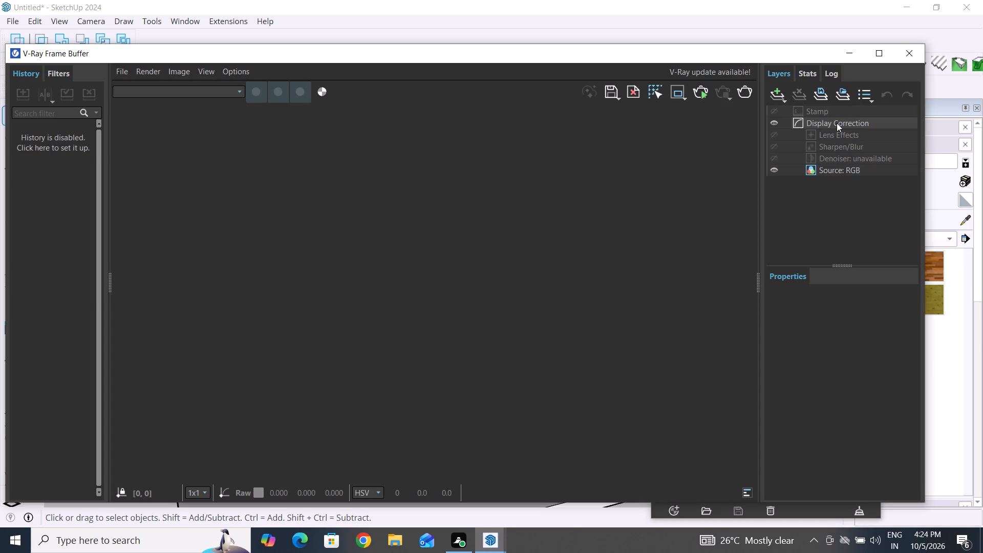
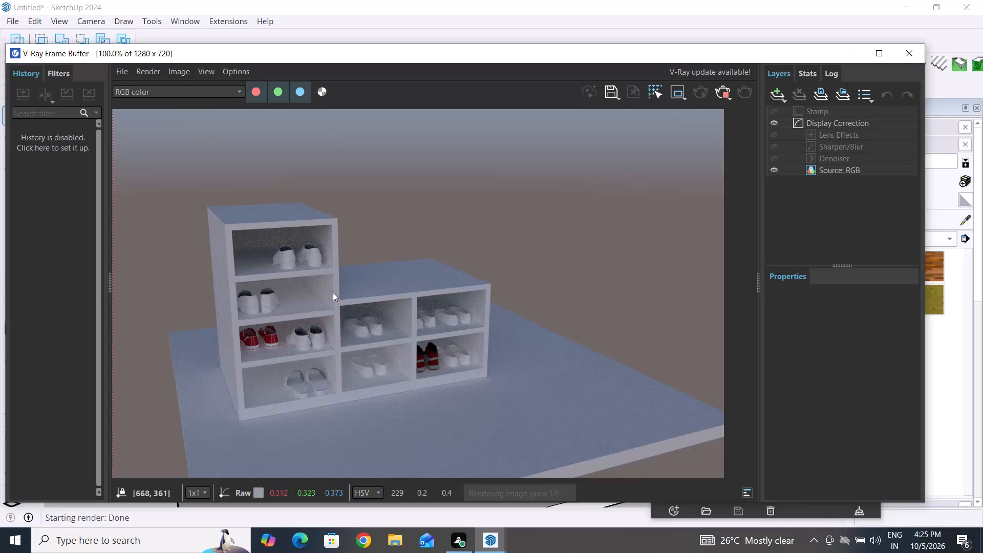
# Inspect the shoes and shelves up close in the cabinet render and close the V-Ray Frame Buffer.
pyautogui.scroll(3, 274, 323)
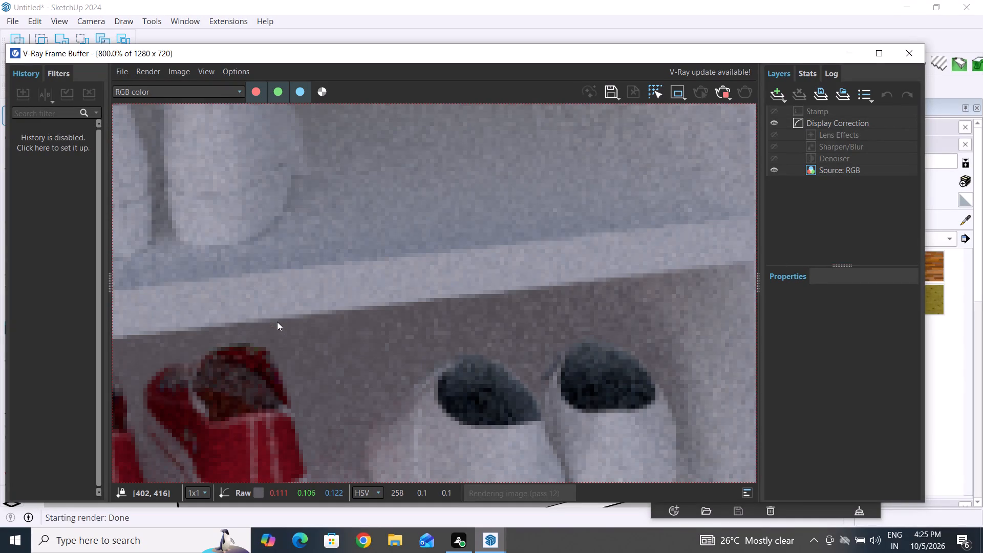
pyautogui.scroll(-2, 277, 322)
pyautogui.click(907, 57)
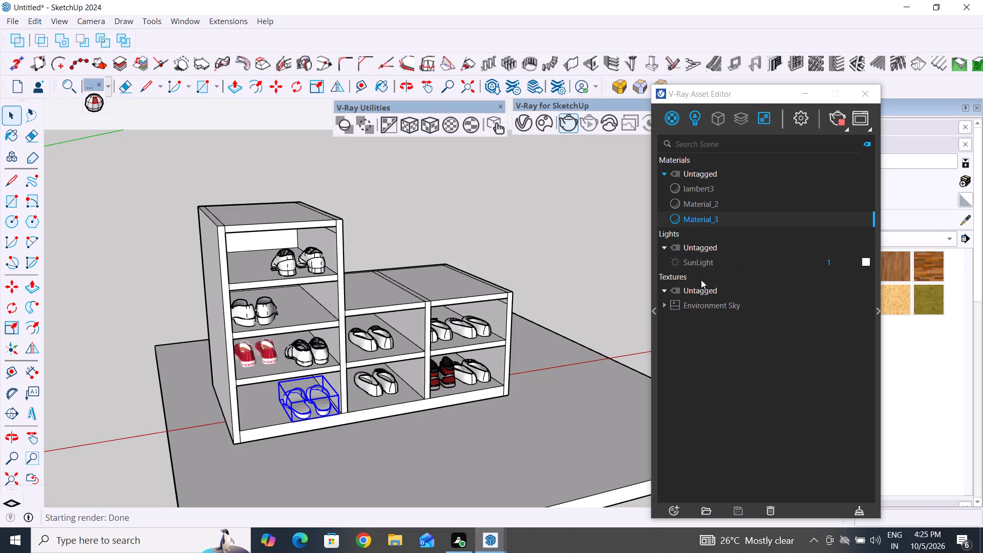
# Switch on the scene's SunLight, stop the running render and close the V-Ray Asset Editor.
pyautogui.click(676, 264)
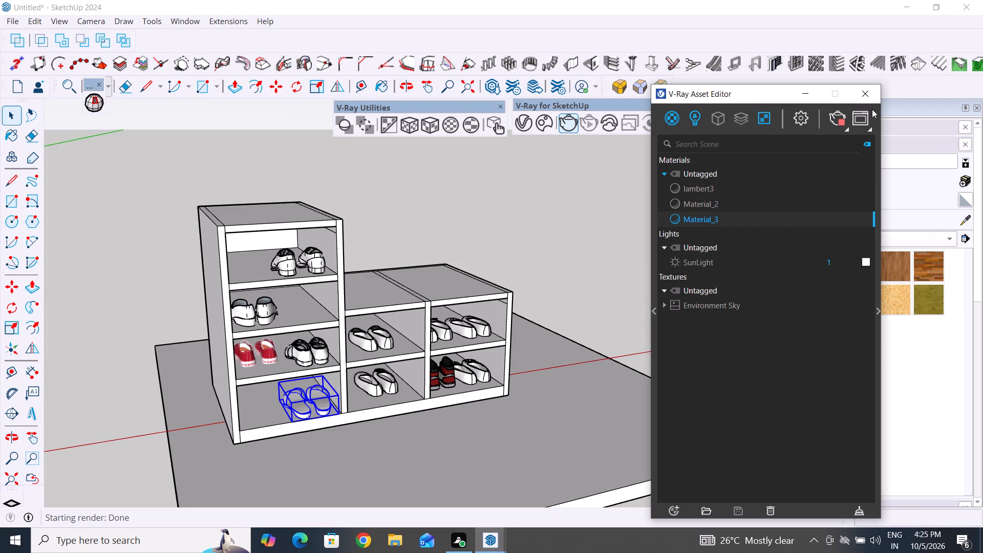
pyautogui.click(832, 114)
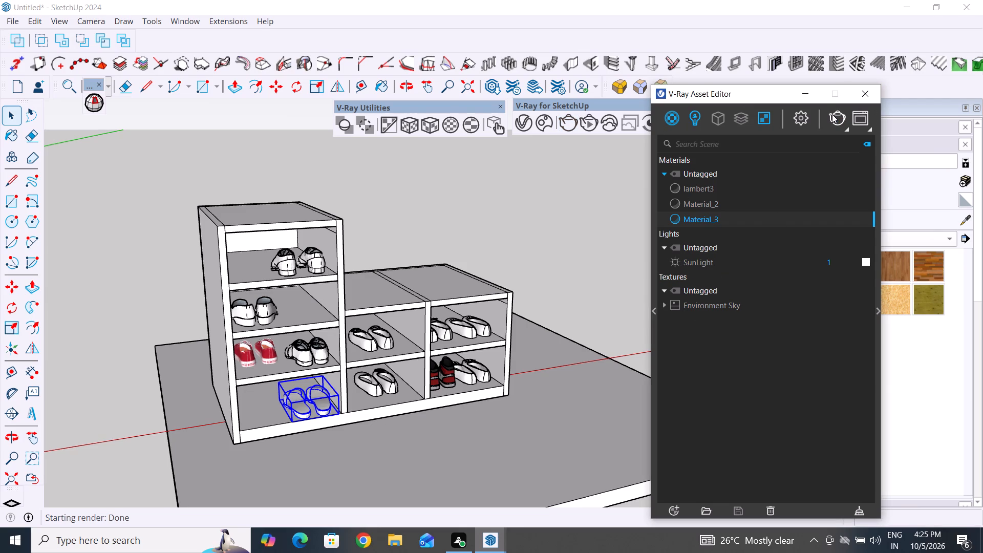
pyautogui.click(868, 90)
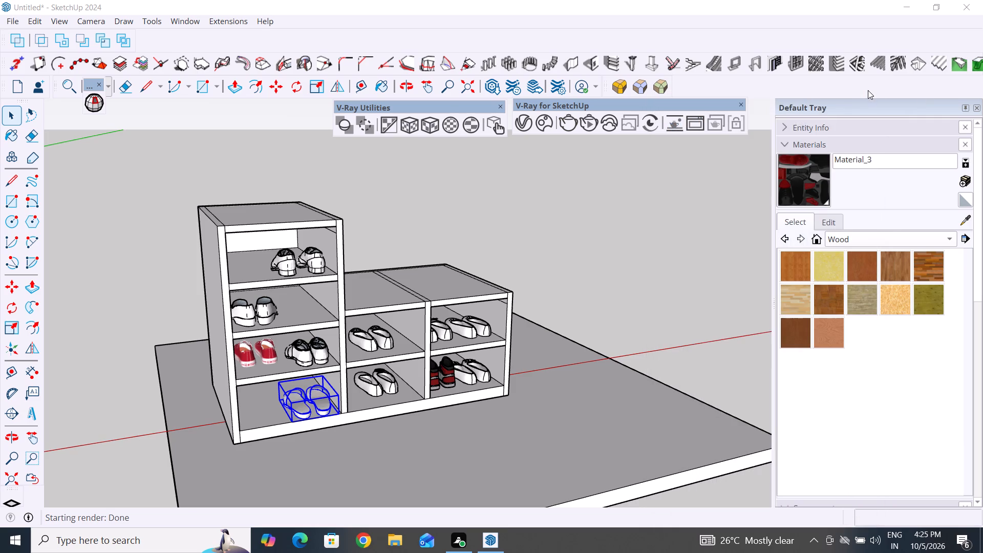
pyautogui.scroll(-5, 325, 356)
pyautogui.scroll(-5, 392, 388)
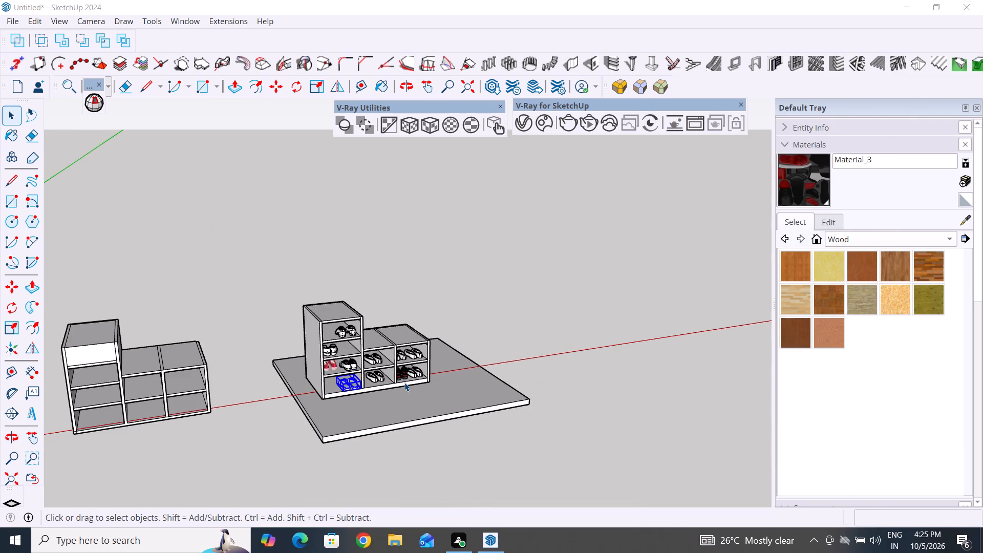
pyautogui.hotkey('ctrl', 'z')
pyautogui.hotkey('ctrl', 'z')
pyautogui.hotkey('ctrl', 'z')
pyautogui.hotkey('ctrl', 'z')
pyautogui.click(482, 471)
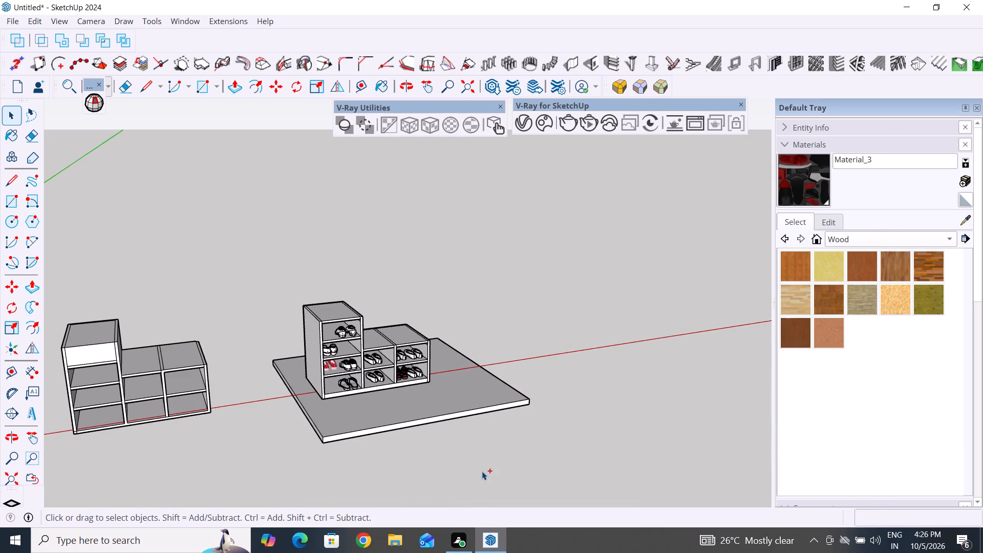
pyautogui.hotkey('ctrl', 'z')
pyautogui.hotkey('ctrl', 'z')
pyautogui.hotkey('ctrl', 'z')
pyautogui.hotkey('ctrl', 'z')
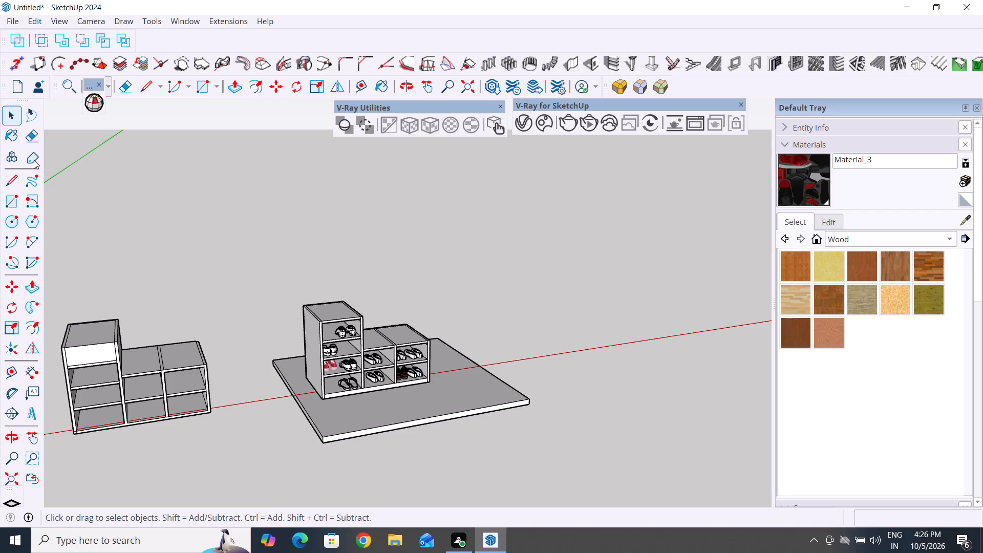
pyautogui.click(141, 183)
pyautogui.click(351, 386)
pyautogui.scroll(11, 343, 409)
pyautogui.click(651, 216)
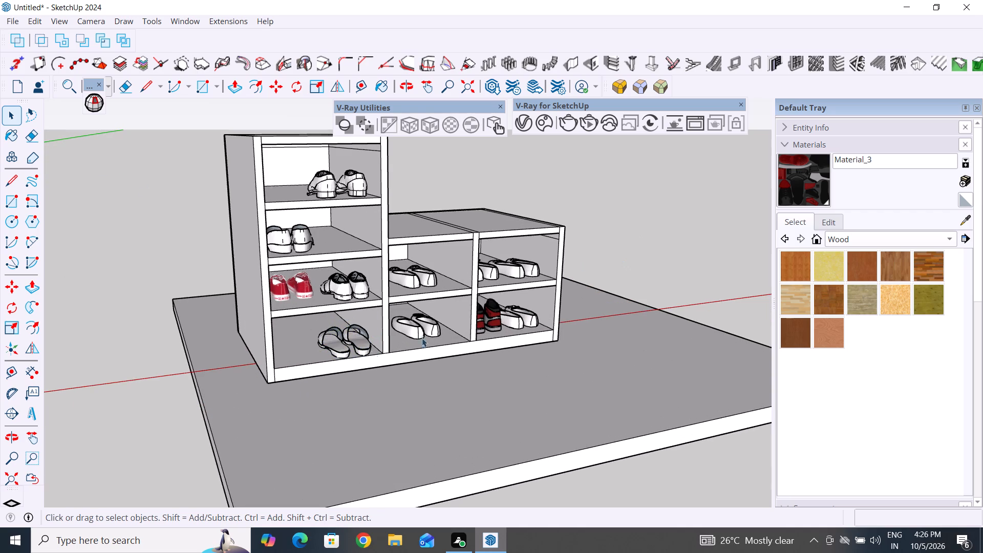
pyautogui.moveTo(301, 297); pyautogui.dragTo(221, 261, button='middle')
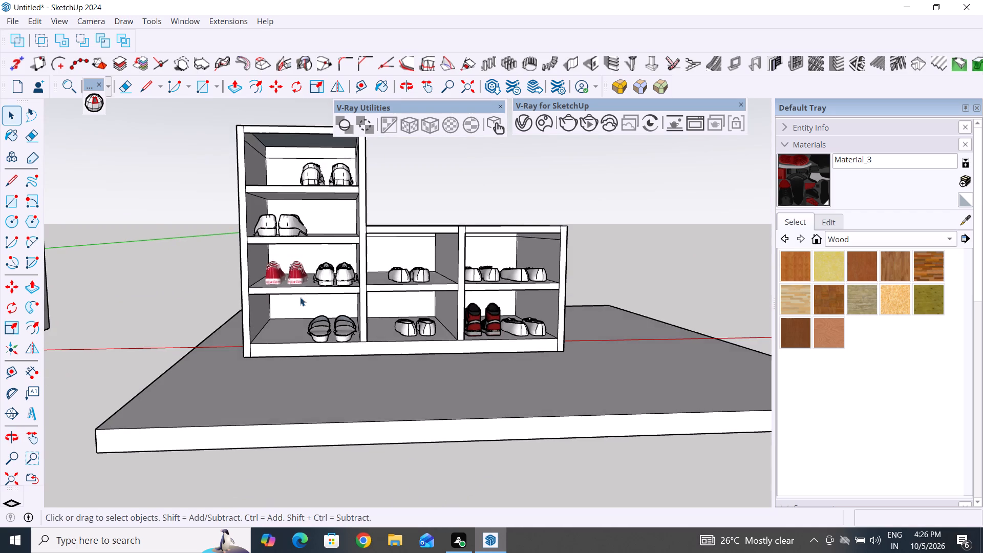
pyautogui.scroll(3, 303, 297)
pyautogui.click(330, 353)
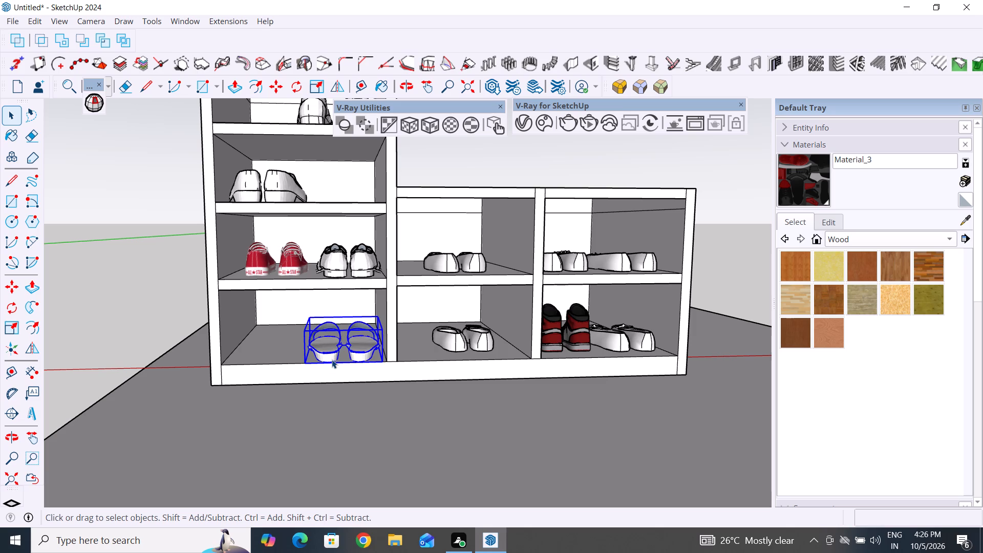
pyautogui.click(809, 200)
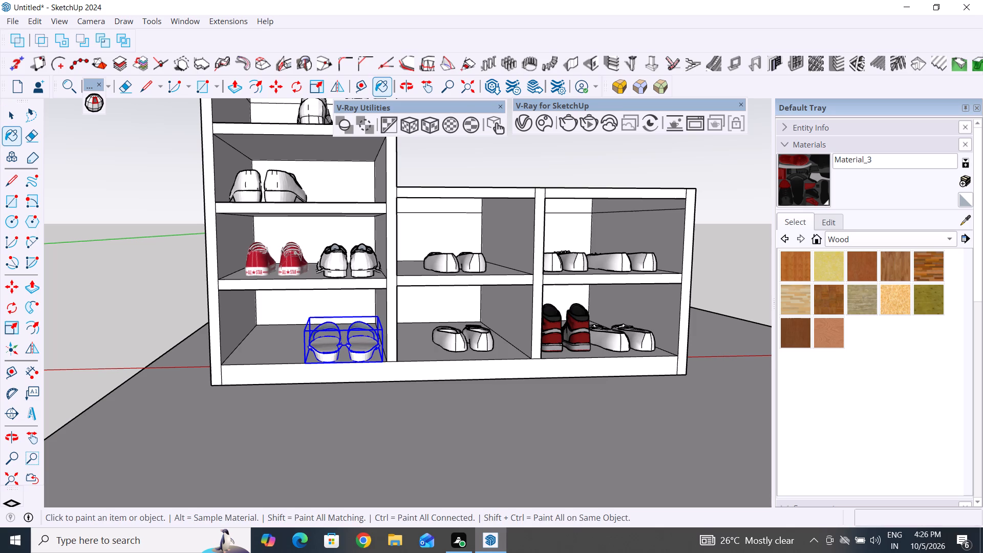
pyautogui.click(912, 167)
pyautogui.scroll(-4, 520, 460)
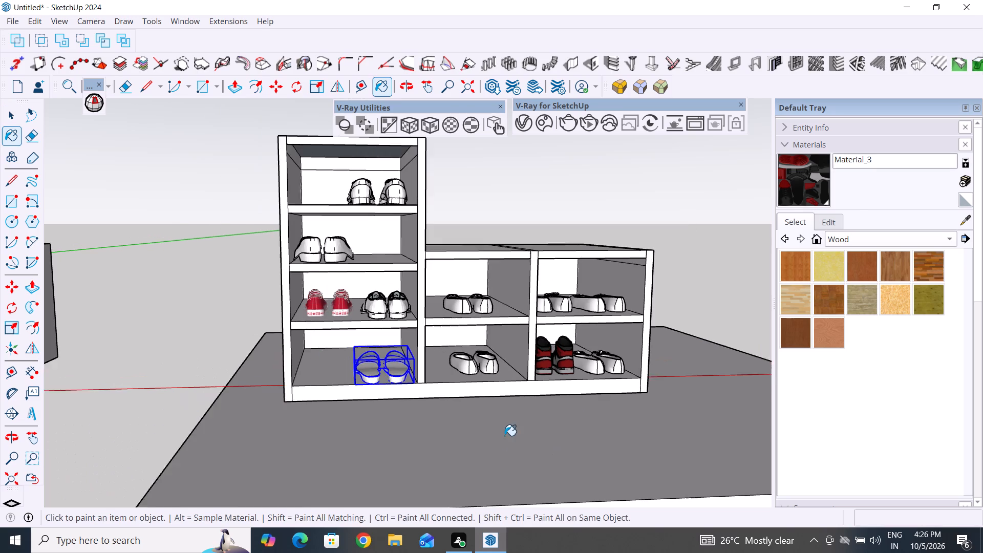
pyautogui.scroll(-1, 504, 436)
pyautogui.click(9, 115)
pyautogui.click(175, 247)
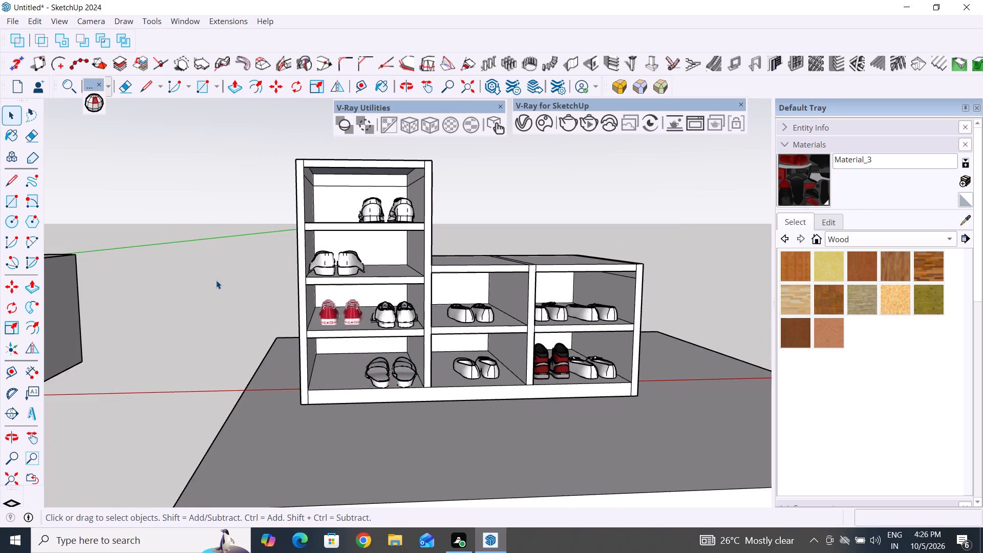
# Paint the outer side face and the whole top of the cabinet's tall section with Wood Bamboo.
pyautogui.scroll(-4, 221, 285)
pyautogui.moveTo(222, 287); pyautogui.dragTo(475, 339, button='middle')
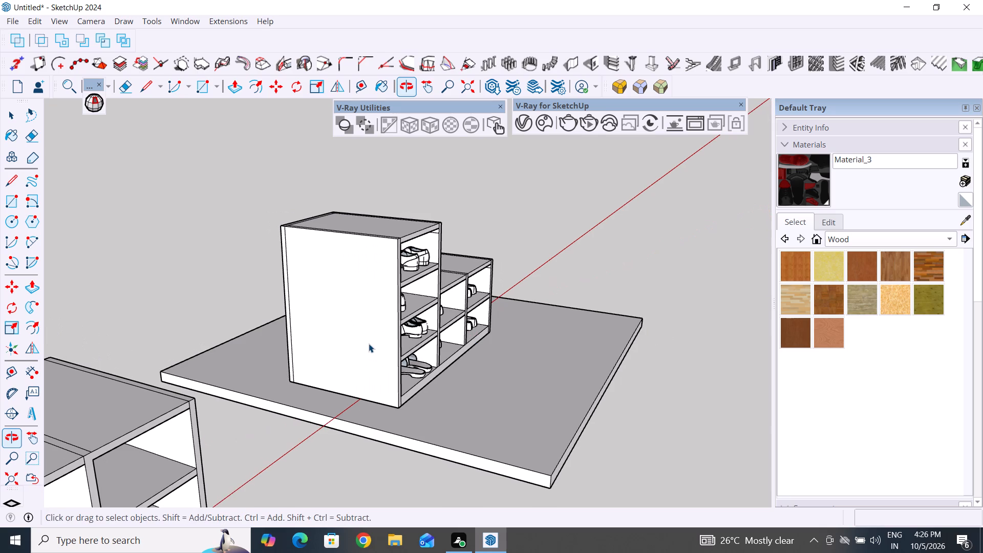
pyautogui.click(369, 344)
pyautogui.click(800, 270)
pyautogui.click(361, 310)
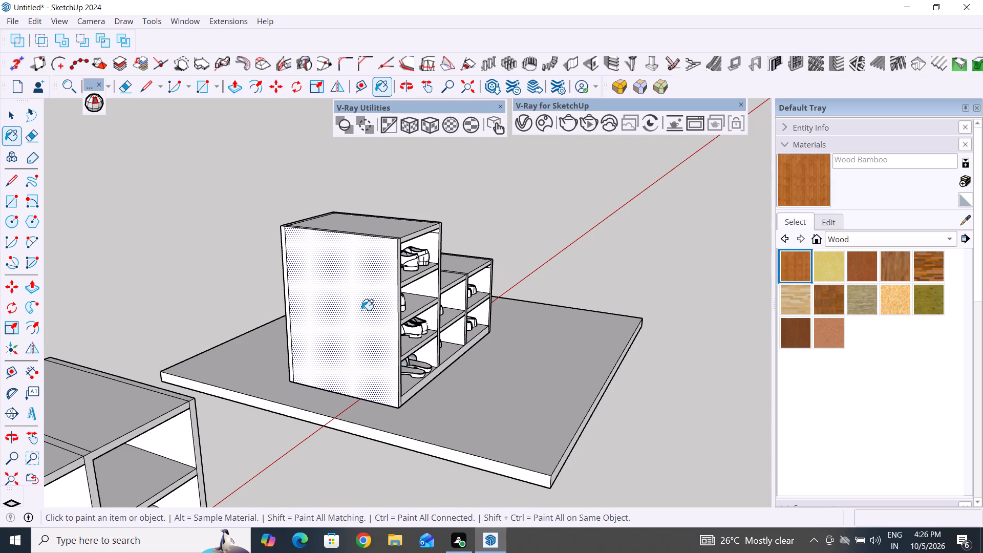
pyautogui.moveTo(495, 340); pyautogui.dragTo(391, 462, button='middle')
pyautogui.click(357, 245)
pyautogui.scroll(5, 332, 282)
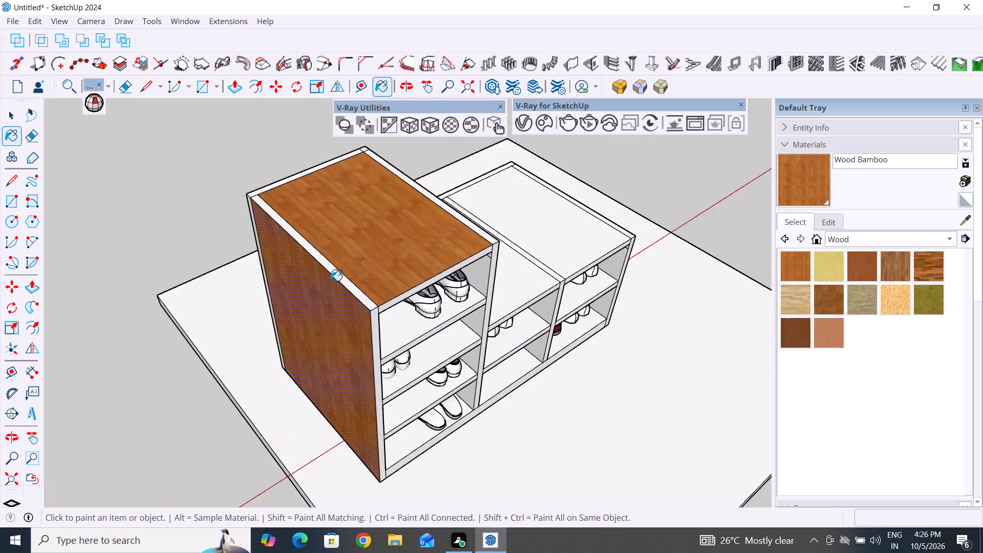
pyautogui.scroll(12, 330, 281)
pyautogui.click(356, 280)
pyautogui.scroll(-6, 367, 274)
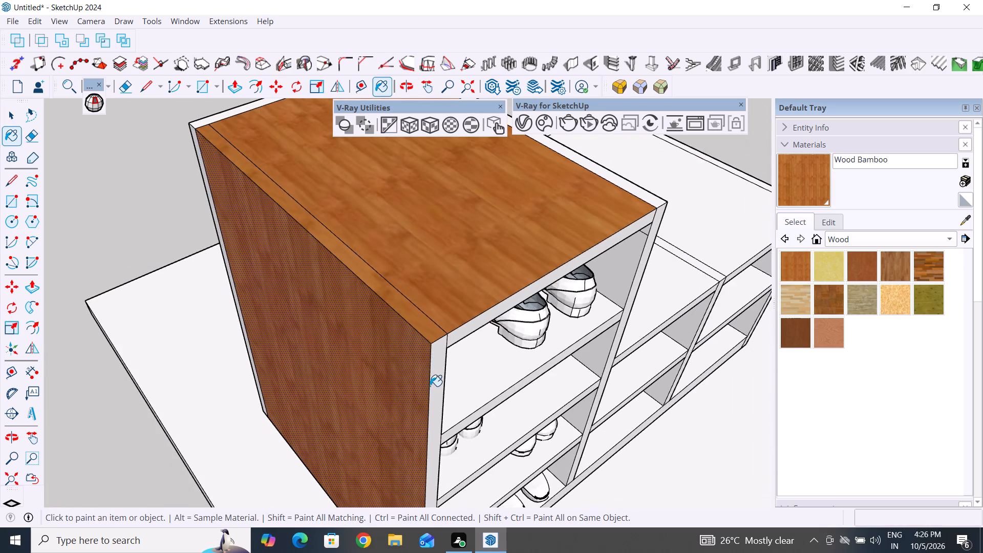
# Paint the outer side panel's front edge, its inner faces in the upper two compartments and the topmost shelf with Wood Bamboo.
pyautogui.moveTo(430, 386); pyautogui.dragTo(322, 306, button='middle')
pyautogui.click(312, 296)
pyautogui.click(356, 291)
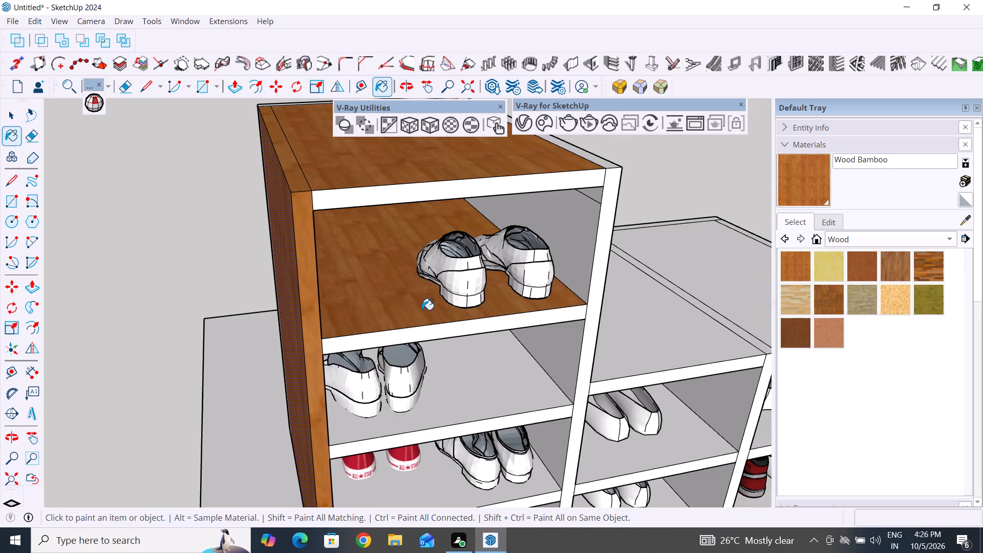
pyautogui.moveTo(422, 310); pyautogui.dragTo(364, 212, button='middle')
pyautogui.scroll(-6, 313, 339)
pyautogui.moveTo(362, 344); pyautogui.dragTo(244, 386, button='middle')
pyautogui.scroll(3, 279, 296)
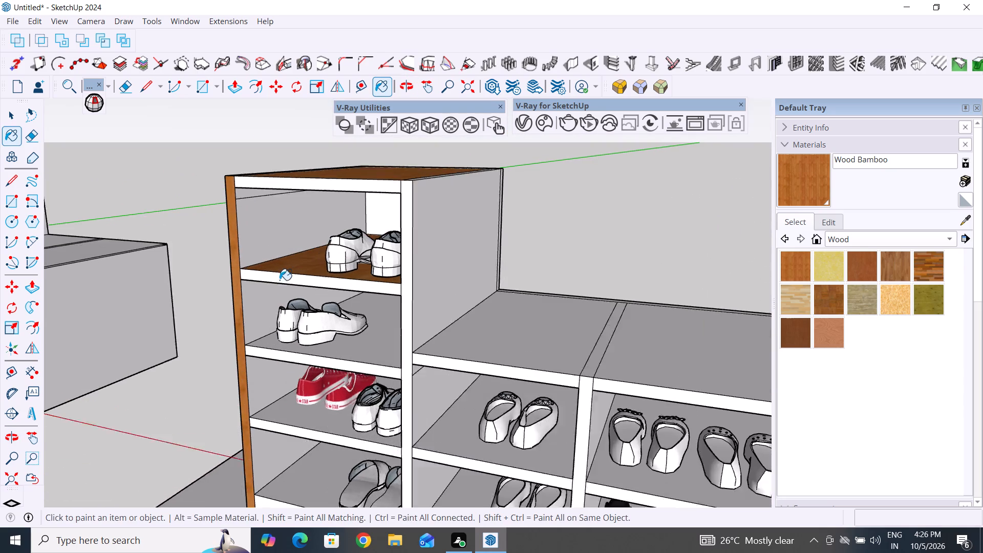
pyautogui.scroll(1, 280, 280)
pyautogui.click(263, 326)
pyautogui.click(280, 234)
# Apply Wood Bamboo to the topmost shelf's front edge and to the top compartment's opposite inner wall and back.
pyautogui.scroll(-5, 332, 345)
pyautogui.moveTo(343, 361); pyautogui.dragTo(476, 352, button='middle')
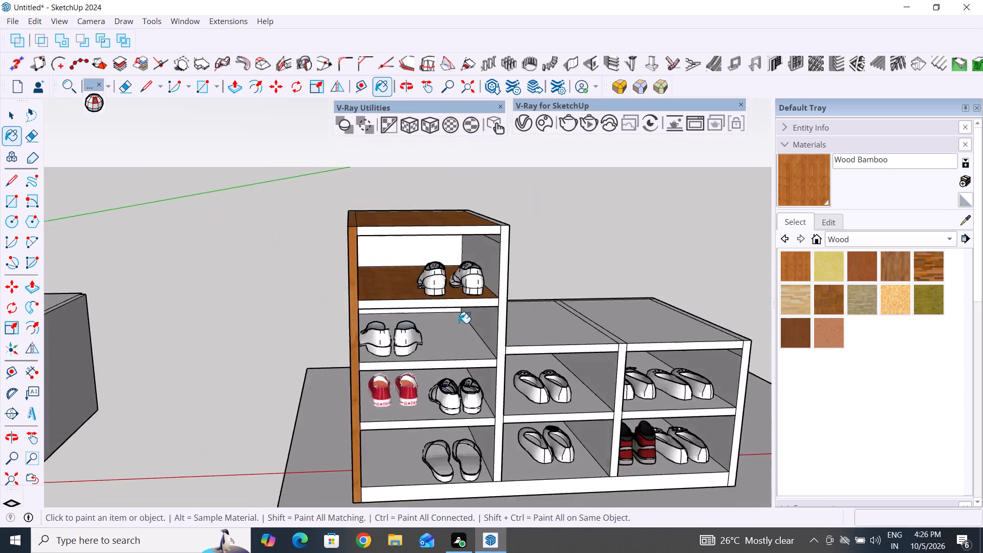
pyautogui.scroll(7, 457, 294)
pyautogui.click(476, 307)
pyautogui.click(539, 232)
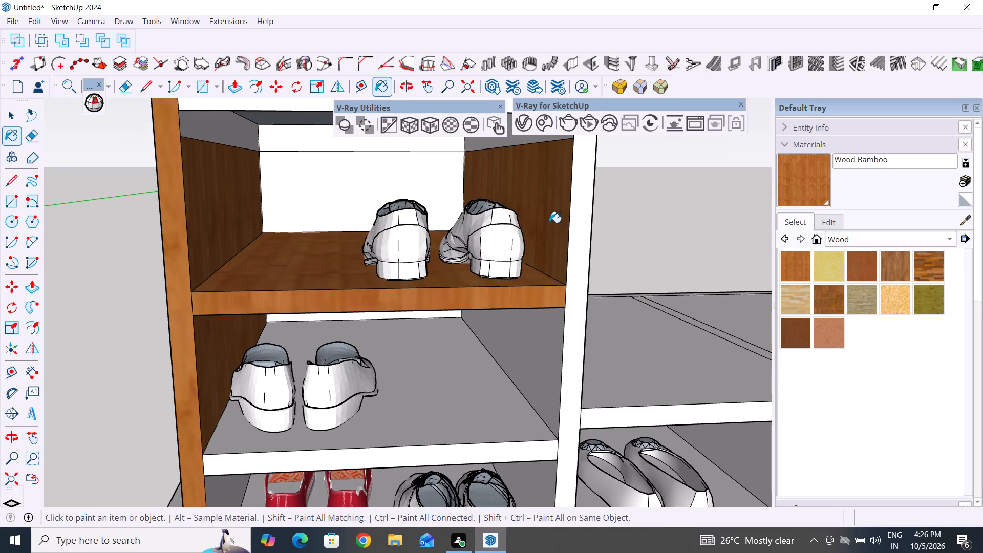
pyautogui.scroll(-5, 549, 223)
pyautogui.click(462, 184)
# Cover the top compartment's ceiling, the upper strips of its side and back walls, and its back panel with Wood Bamboo.
pyautogui.scroll(-5, 315, 364)
pyautogui.moveTo(404, 291); pyautogui.dragTo(374, 216, button='middle')
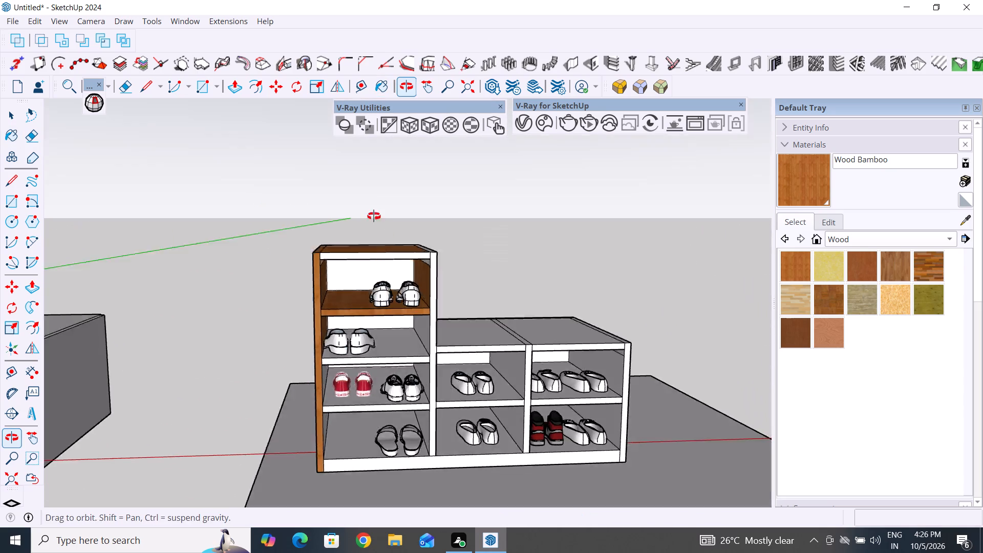
pyautogui.moveTo(374, 216); pyautogui.dragTo(372, 214, button='middle')
pyautogui.scroll(11, 279, 244)
pyautogui.click(360, 256)
pyautogui.click(388, 239)
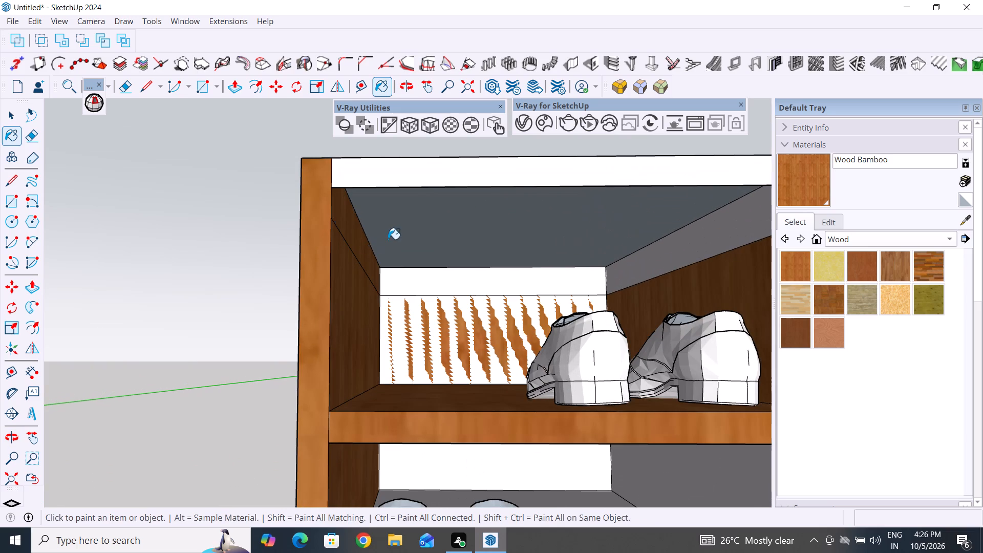
pyautogui.click(636, 275)
pyautogui.click(584, 288)
pyautogui.scroll(-4, 542, 311)
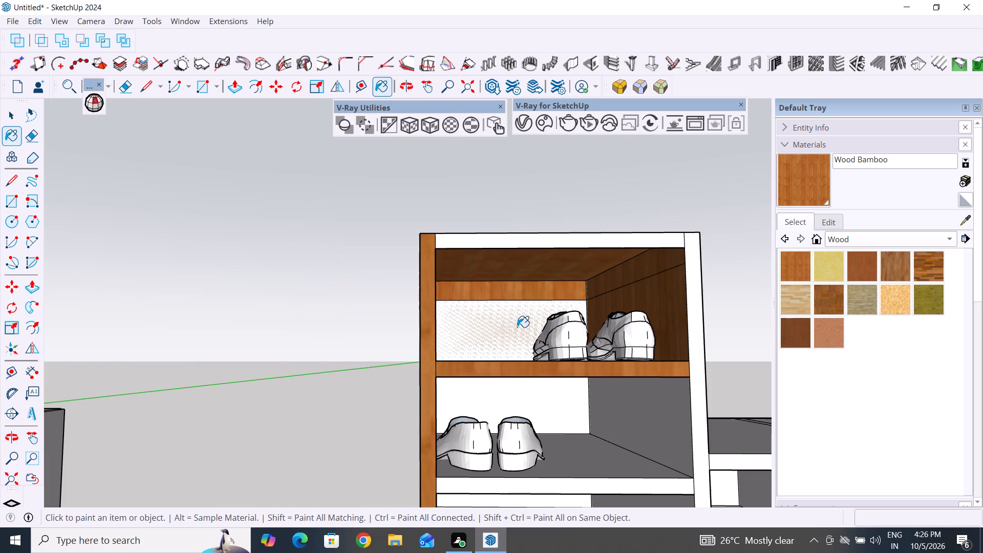
pyautogui.click(501, 334)
# Paint the back, the divider-side inner wall and the shelf surface of the tall section's second compartment with Wood Bamboo, leaving the shoes unpainted.
pyautogui.click(536, 435)
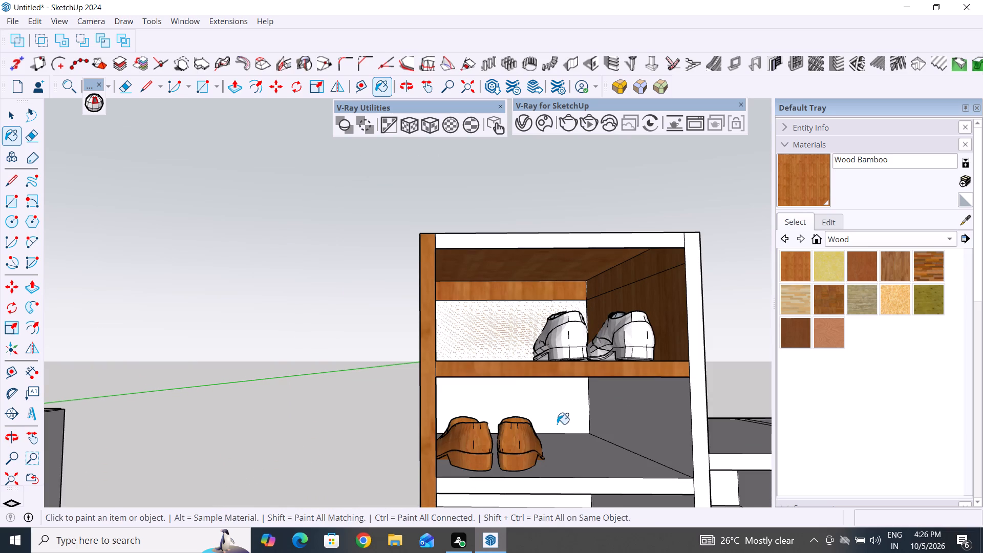
pyautogui.hotkey('ctrl', 'z')
pyautogui.click(556, 417)
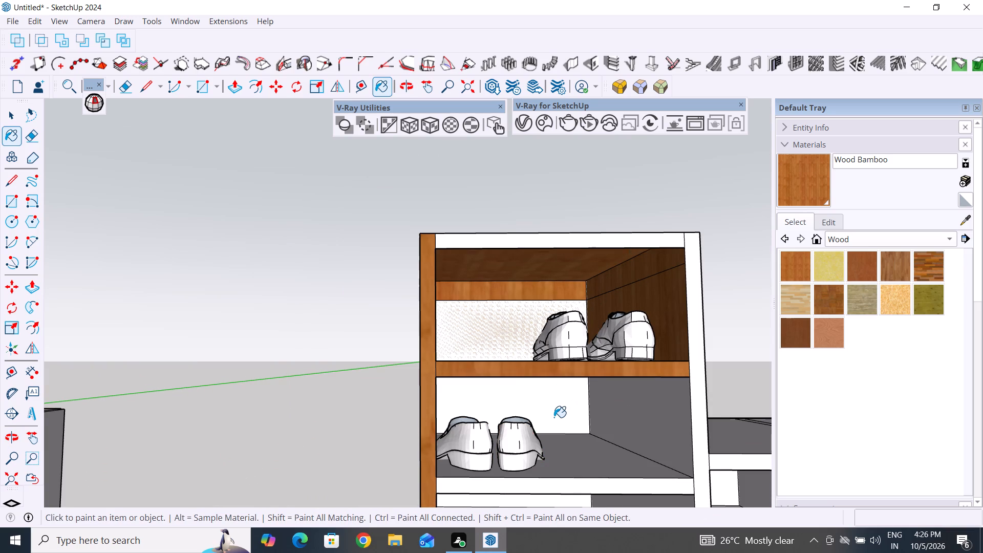
pyautogui.scroll(-6, 554, 417)
pyautogui.scroll(15, 558, 420)
pyautogui.click(553, 357)
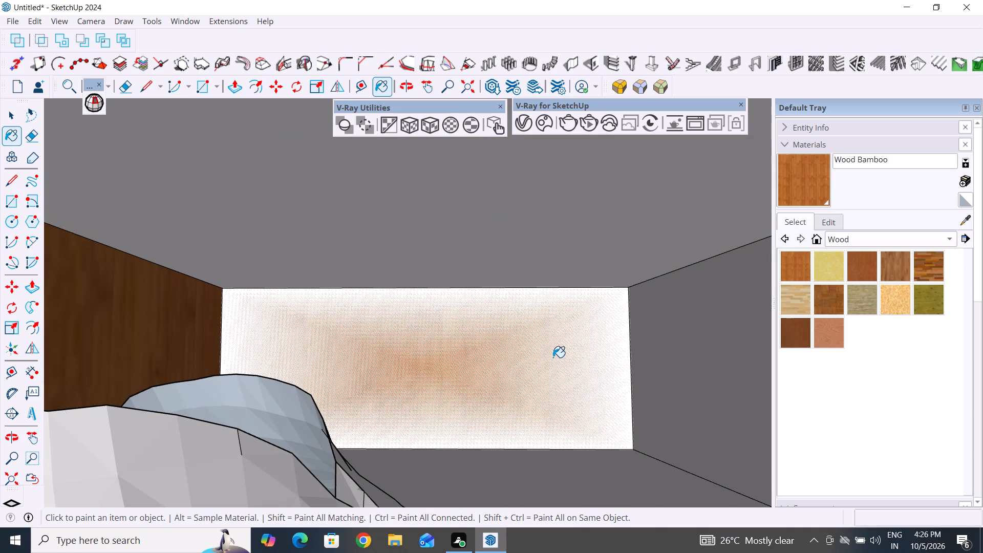
pyautogui.click(740, 386)
pyautogui.scroll(-6, 631, 373)
pyautogui.click(622, 453)
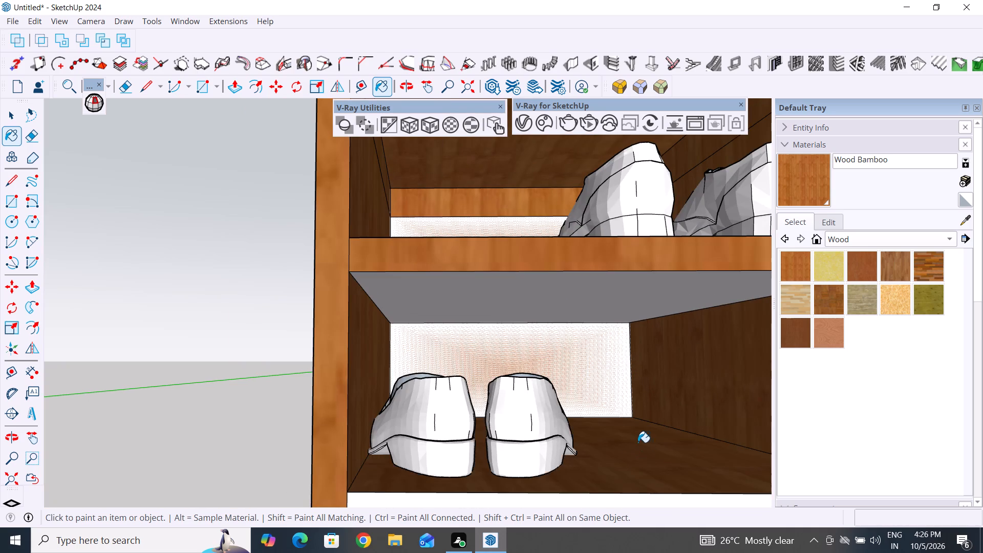
# Paint the tall section's remaining shelf undersides and front edges down to the third compartment, plus that compartment's outer inner wall, with Wood Bamboo.
pyautogui.scroll(-4, 638, 442)
pyautogui.moveTo(632, 355); pyautogui.dragTo(598, 233, button='middle')
pyautogui.click(608, 187)
pyautogui.click(592, 346)
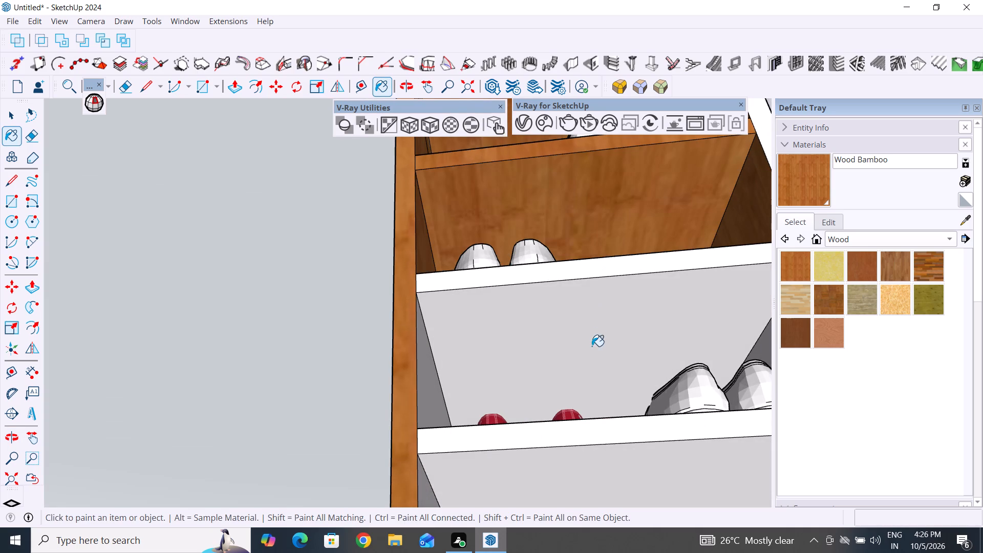
pyautogui.click(602, 273)
pyautogui.moveTo(441, 343); pyautogui.dragTo(334, 349, button='middle')
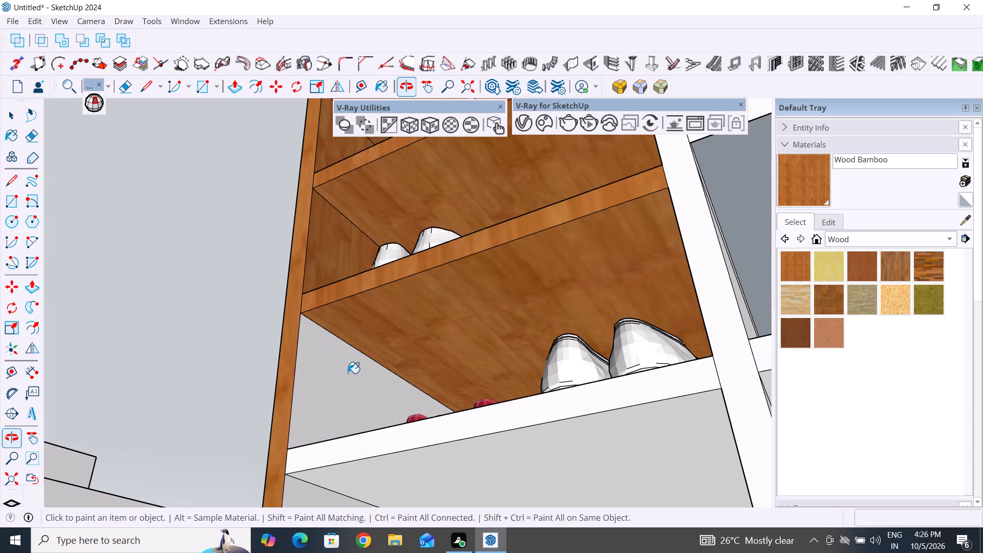
pyautogui.click(351, 384)
pyautogui.click(422, 439)
pyautogui.click(458, 462)
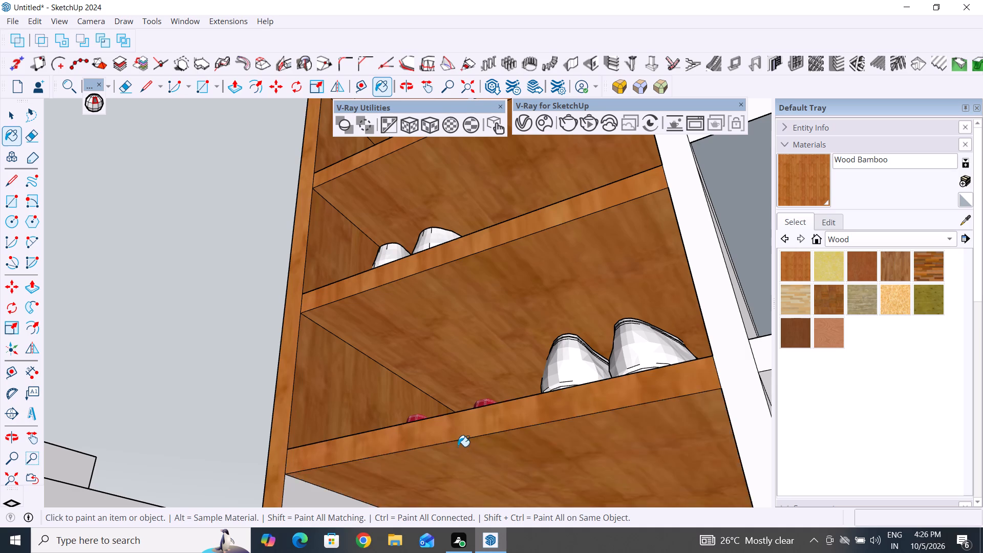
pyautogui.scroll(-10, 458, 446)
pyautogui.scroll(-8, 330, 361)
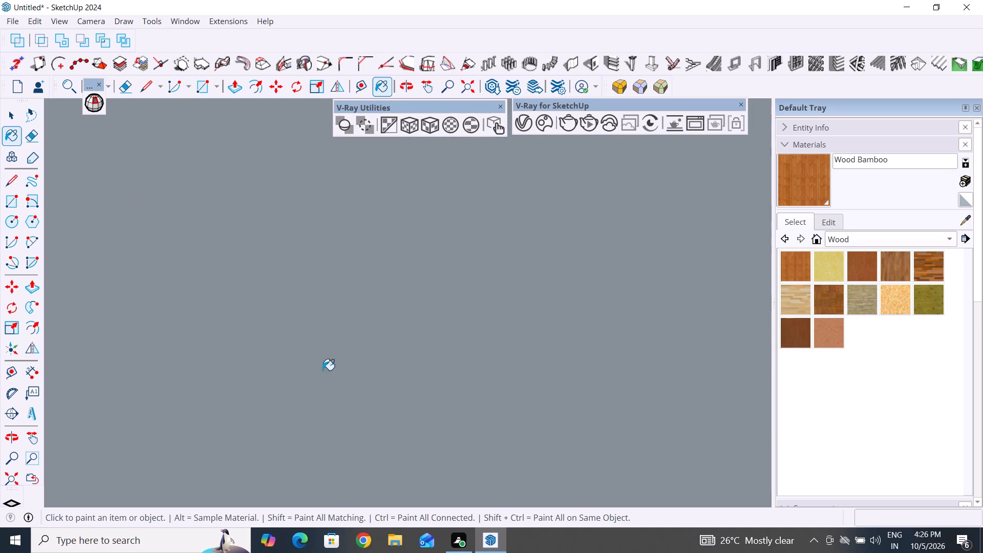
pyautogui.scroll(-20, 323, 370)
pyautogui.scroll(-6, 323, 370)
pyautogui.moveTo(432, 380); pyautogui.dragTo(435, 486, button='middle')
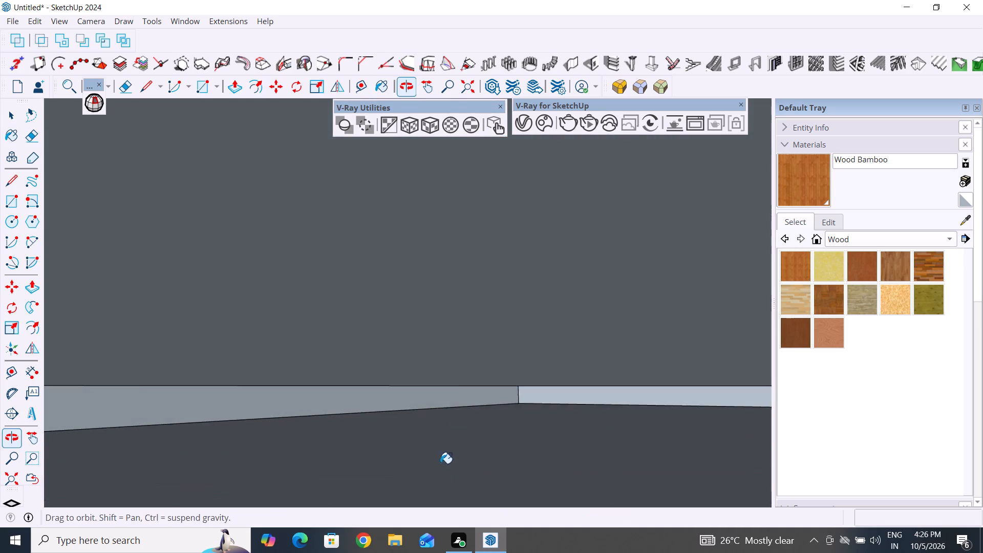
# Paint the base's front edge, the tall section's bottom compartment floor and outer inner wall, and the shelf holding the red shoes with Wood Bamboo.
pyautogui.scroll(-12, 459, 389)
pyautogui.moveTo(467, 380); pyautogui.dragTo(528, 474, button='middle')
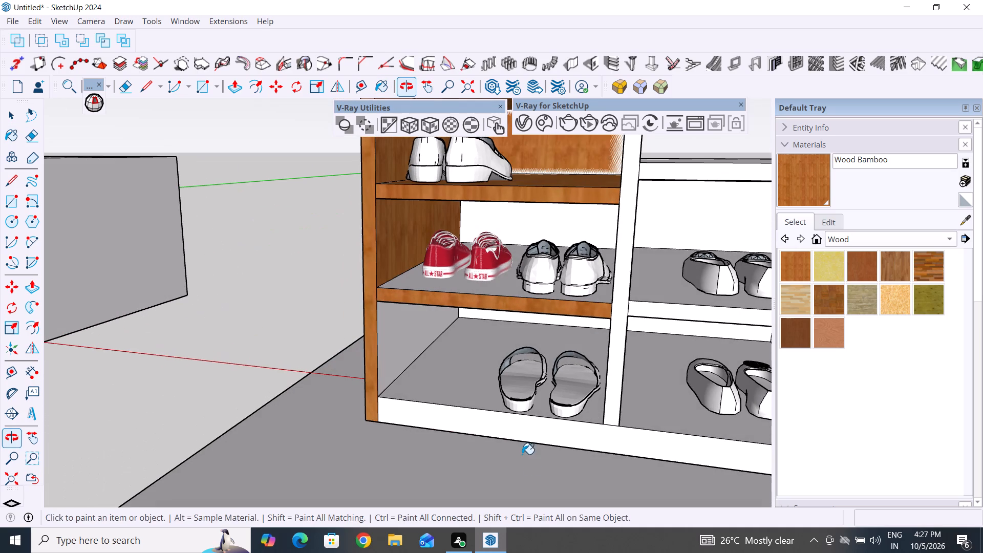
pyautogui.click(519, 438)
pyautogui.click(474, 402)
pyautogui.click(414, 354)
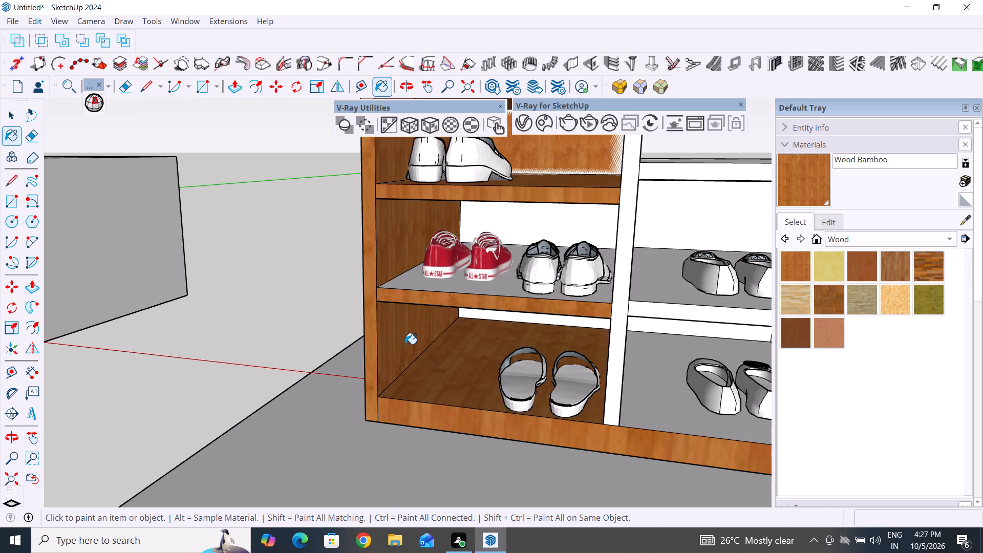
pyautogui.moveTo(414, 354); pyautogui.dragTo(549, 418, button='middle')
pyautogui.click(607, 330)
# Apply Wood Bamboo to the tall bottom compartment's divider-side wall and to the adjoining middle lower compartment's floor and far side wall.
pyautogui.scroll(-5, 325, 379)
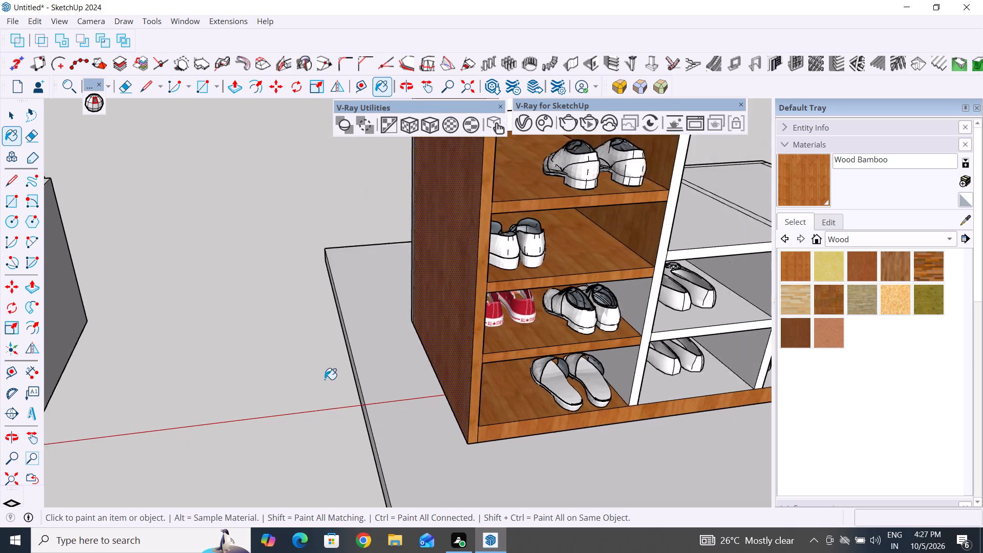
pyautogui.scroll(-1, 325, 379)
pyautogui.scroll(8, 608, 411)
pyautogui.moveTo(500, 407); pyautogui.dragTo(621, 351, button='middle')
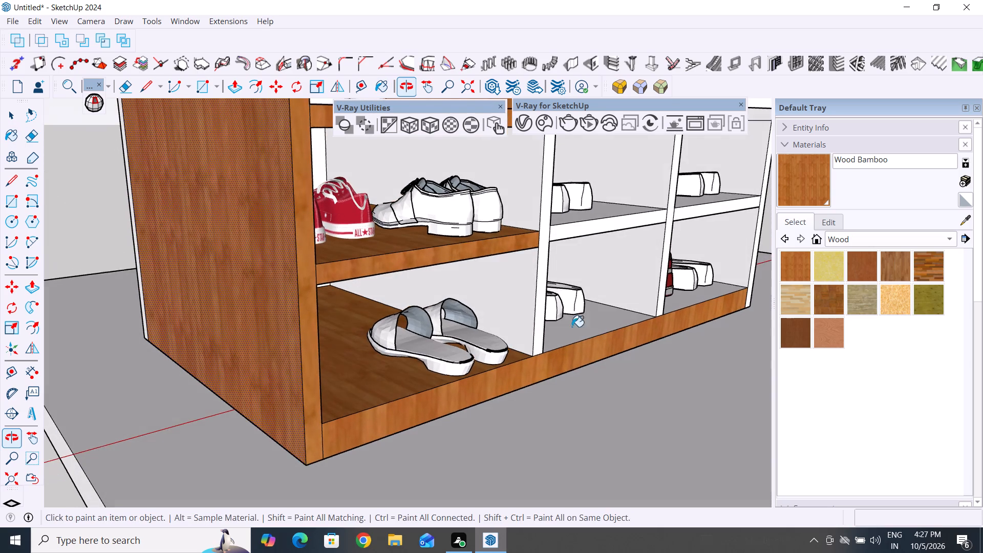
pyautogui.click(519, 302)
pyautogui.click(630, 273)
pyautogui.click(613, 324)
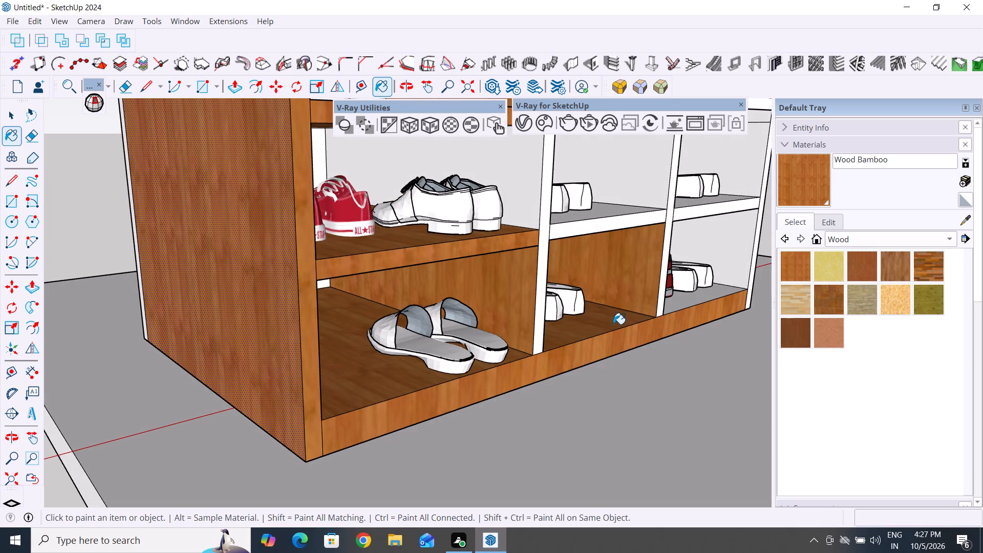
# Cover the middle column's remaining side walls, shelf surface and shelf front edge, and the divider edge beside the tall section, with Wood Bamboo.
pyautogui.moveTo(610, 373); pyautogui.dragTo(369, 379, button='middle')
pyautogui.click(382, 291)
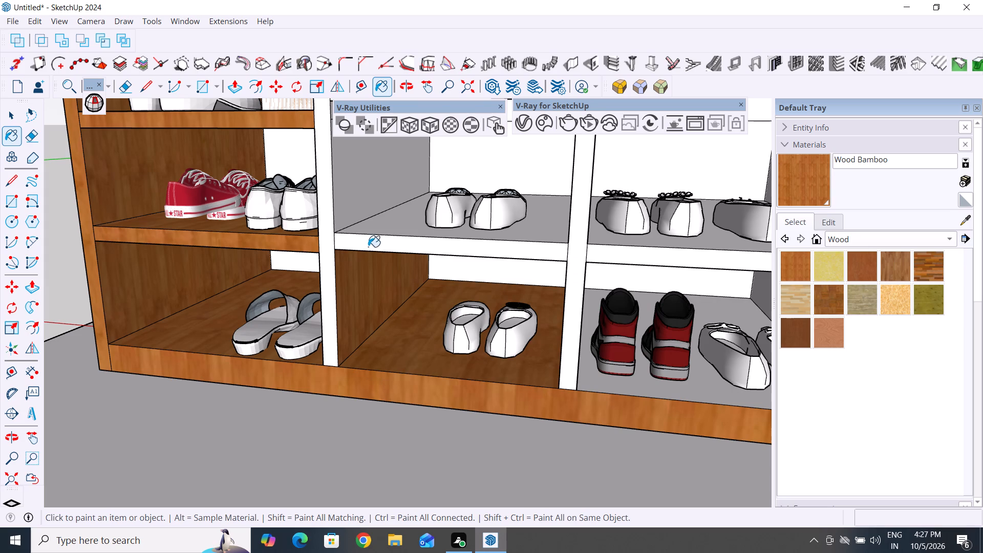
pyautogui.click(368, 247)
pyautogui.click(328, 282)
pyautogui.click(339, 224)
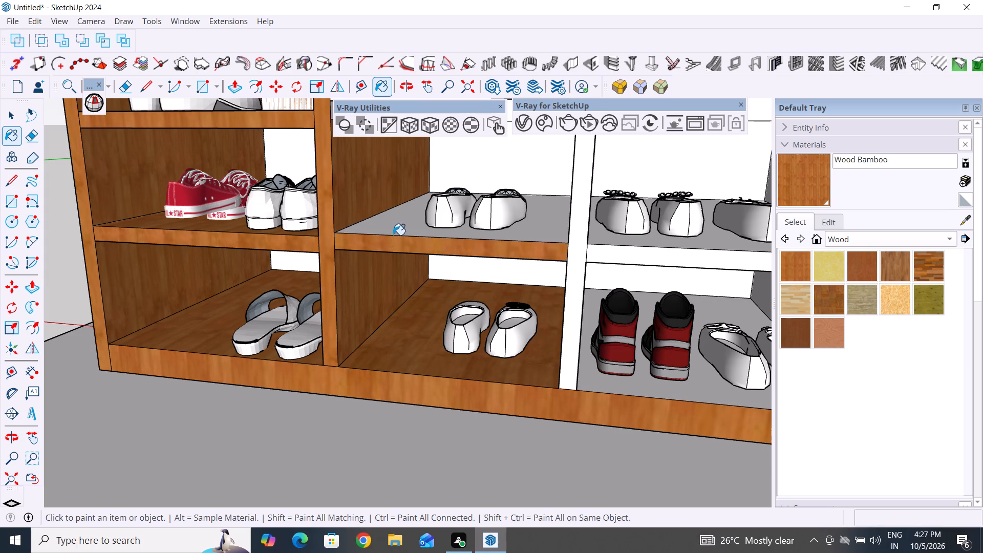
pyautogui.click(394, 234)
pyautogui.moveTo(411, 275); pyautogui.dragTo(624, 296, button='middle')
pyautogui.click(596, 173)
# Paint both top surfaces of the cabinet's low section with Wood Bamboo.
pyautogui.scroll(-4, 476, 401)
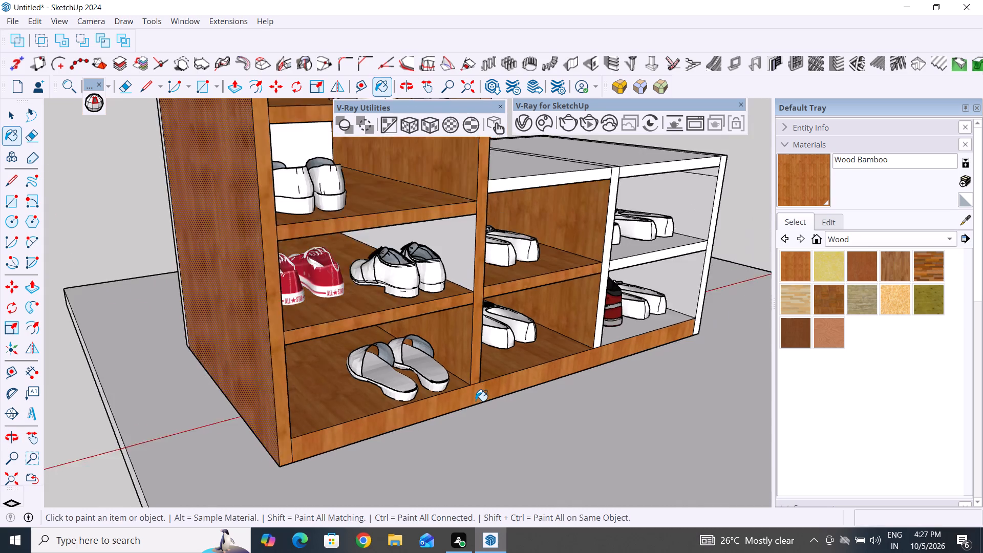
pyautogui.scroll(-7, 476, 401)
pyautogui.scroll(3, 521, 297)
pyautogui.moveTo(526, 297); pyautogui.dragTo(449, 366, button='middle')
pyautogui.click(474, 319)
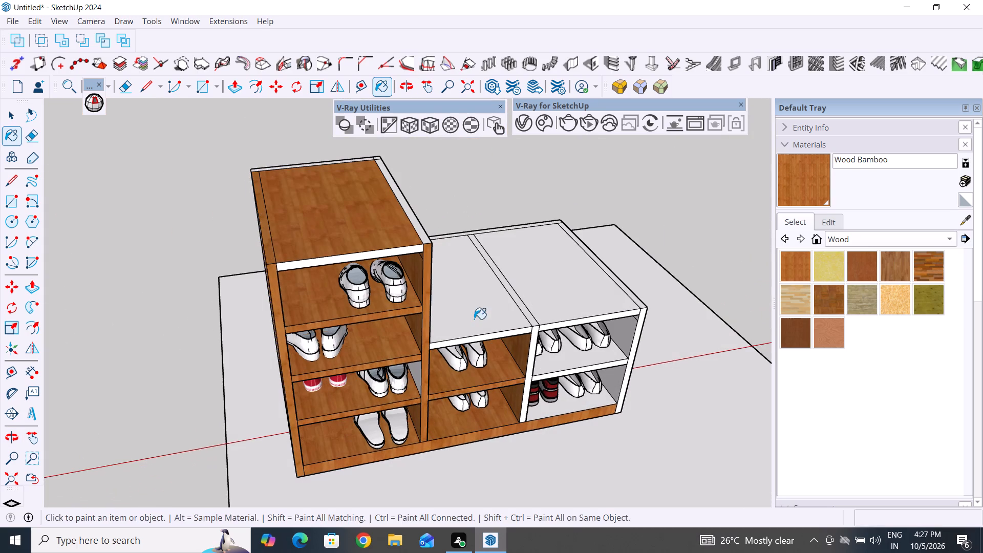
pyautogui.click(542, 301)
# Paint the end column's floor, shelf surface, shelf front edge, outer inner walls and end panel front edge with Wood Bamboo.
pyautogui.scroll(4, 621, 347)
pyautogui.scroll(3, 610, 419)
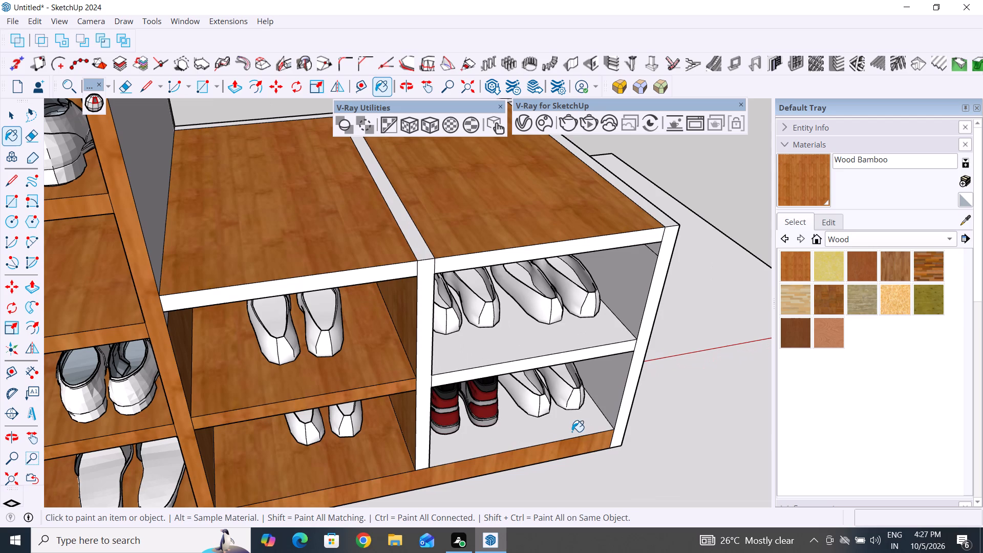
pyautogui.click(570, 430)
pyautogui.click(552, 352)
pyautogui.click(557, 364)
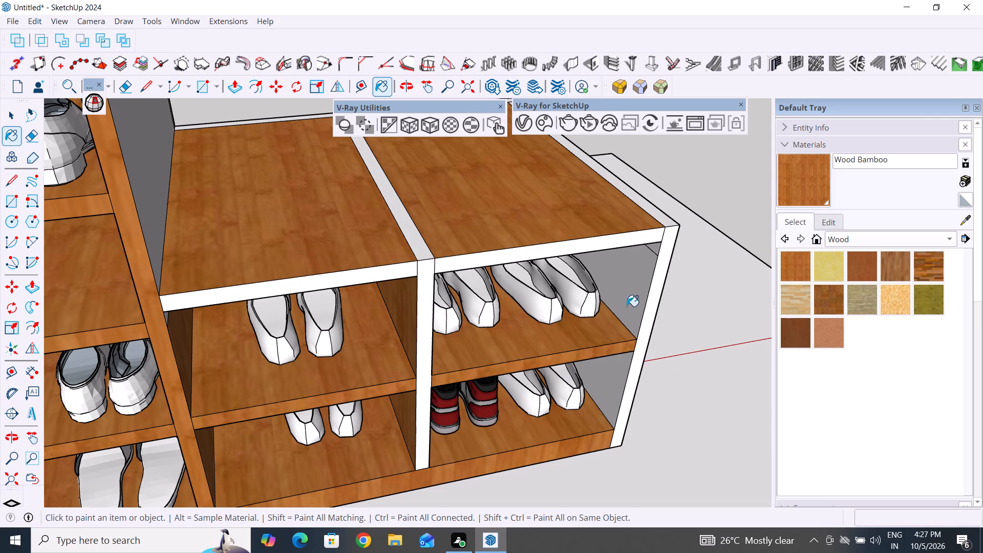
pyautogui.click(638, 290)
pyautogui.click(649, 325)
pyautogui.moveTo(599, 419); pyautogui.dragTo(618, 271, button='middle')
pyautogui.click(616, 328)
# Paint the divider-side inner walls of the end column's two compartments and that divider's front edge with Wood Bamboo.
pyautogui.scroll(-5, 603, 446)
pyautogui.scroll(1, 559, 414)
pyautogui.moveTo(554, 414); pyautogui.dragTo(377, 443, button='middle')
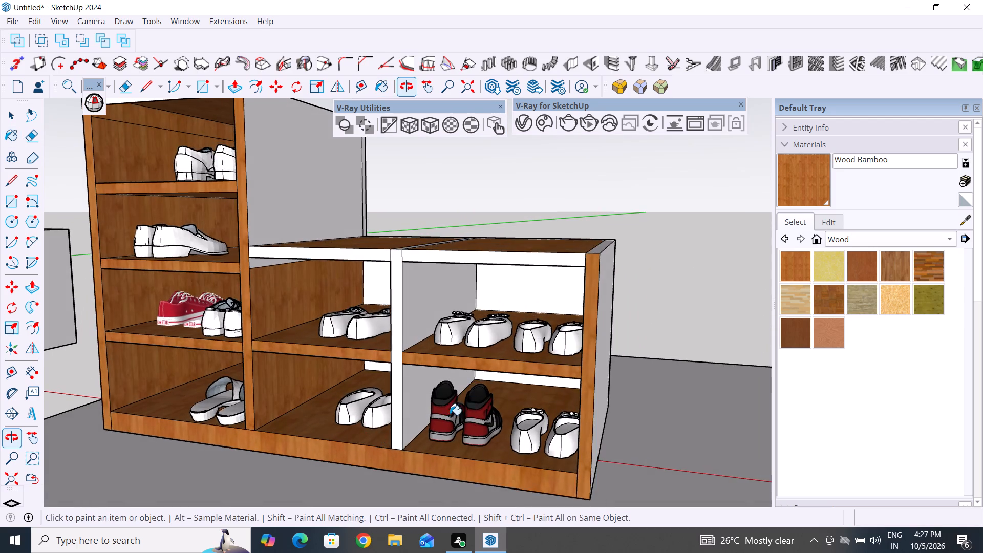
pyautogui.scroll(3, 467, 409)
pyautogui.click(393, 388)
pyautogui.click(410, 303)
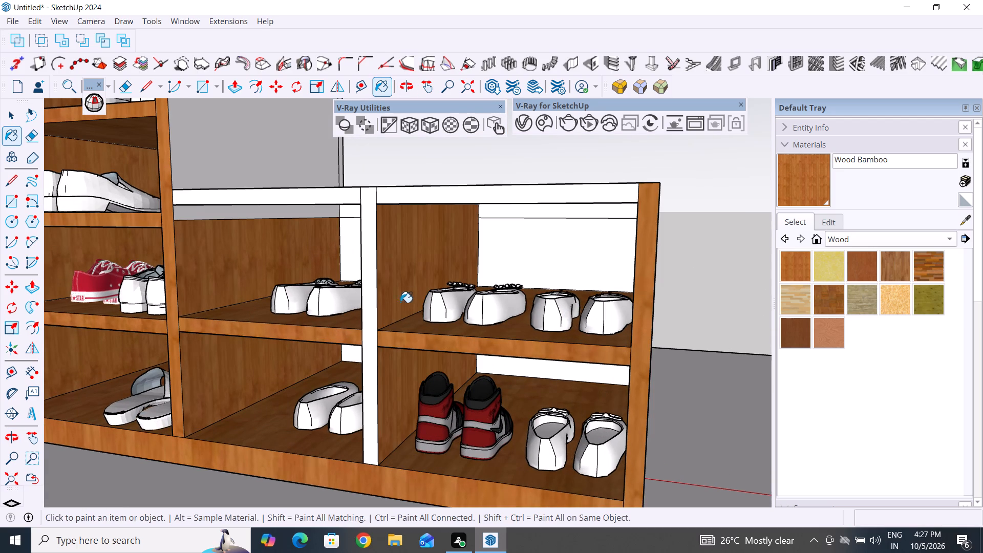
pyautogui.click(369, 320)
# Apply Wood Bamboo to the middle lower compartment's back and ceiling and to the end lower compartment's back.
pyautogui.scroll(-5, 376, 326)
pyautogui.moveTo(354, 356); pyautogui.dragTo(398, 305, button='middle')
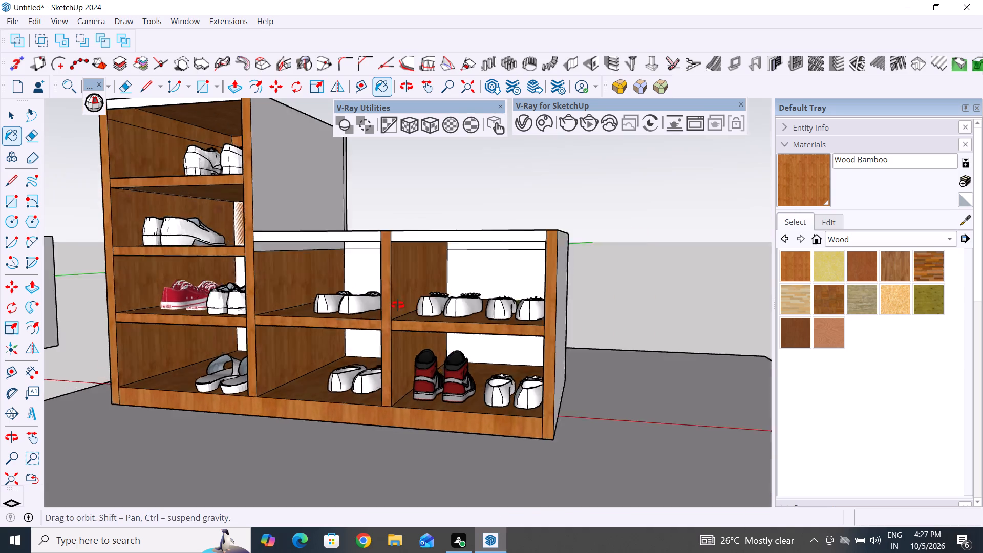
pyautogui.moveTo(398, 305); pyautogui.dragTo(398, 304, button='middle')
pyautogui.scroll(3, 369, 331)
pyautogui.click(371, 332)
pyautogui.click(368, 292)
pyautogui.scroll(-4, 440, 364)
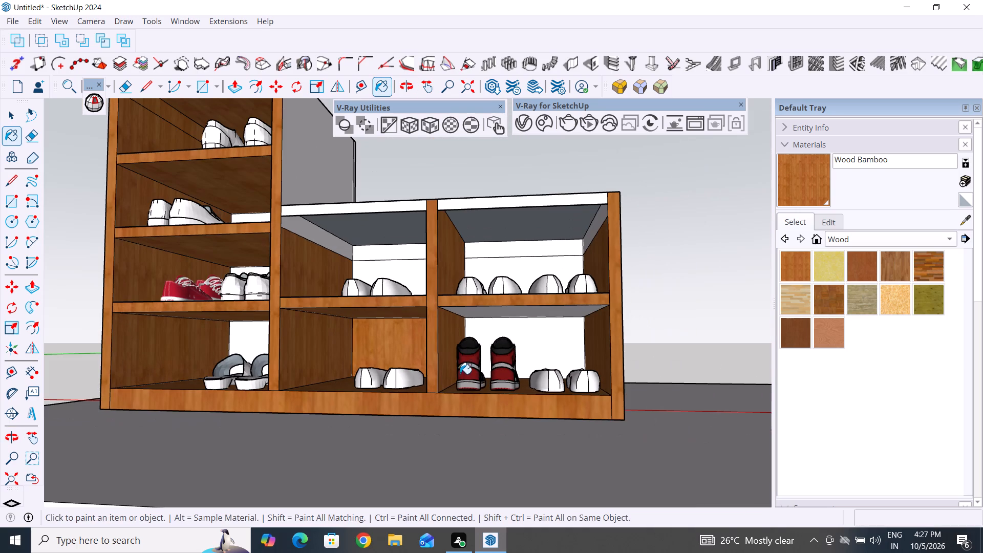
pyautogui.click(540, 342)
# Paint the end upper compartment's ceiling, the upper strip of its outer inner wall, and its back with Wood Bamboo.
pyautogui.moveTo(590, 394); pyautogui.dragTo(634, 357, button='middle')
pyautogui.scroll(7, 557, 221)
pyautogui.click(563, 203)
pyautogui.click(631, 251)
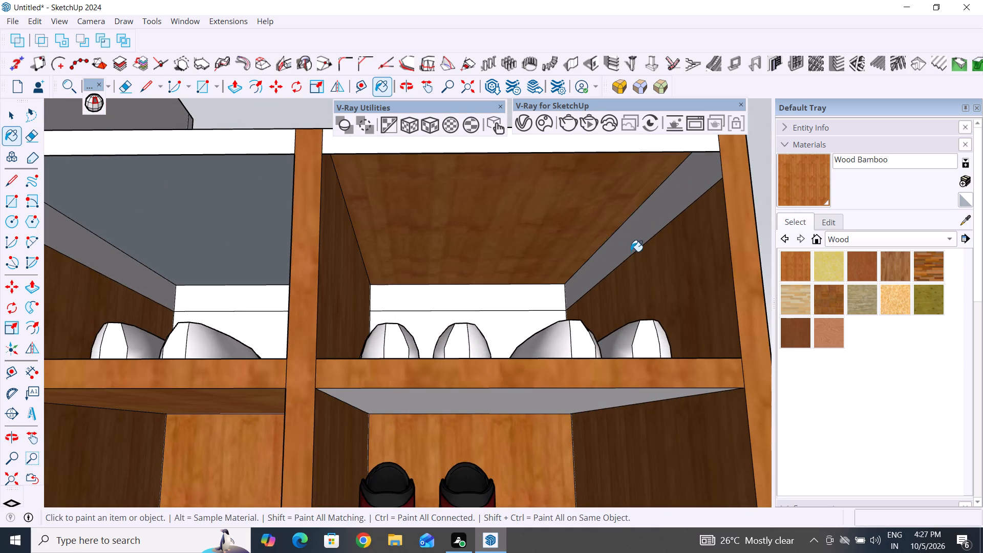
pyautogui.scroll(-5, 620, 325)
pyautogui.moveTo(624, 344); pyautogui.dragTo(615, 416, button='middle')
pyautogui.click(541, 328)
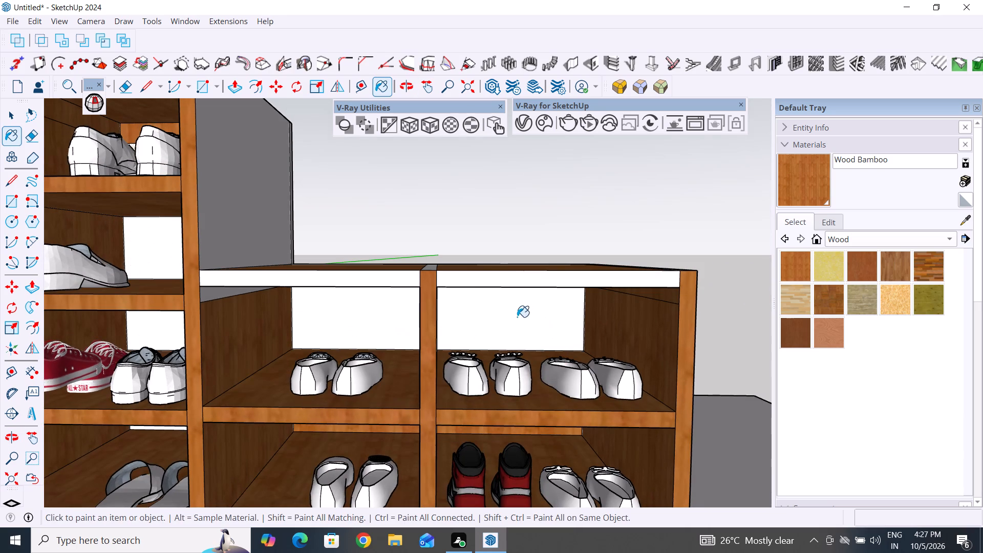
pyautogui.scroll(9, 521, 303)
pyautogui.click(533, 315)
pyautogui.moveTo(589, 331); pyautogui.dragTo(602, 324, button='middle')
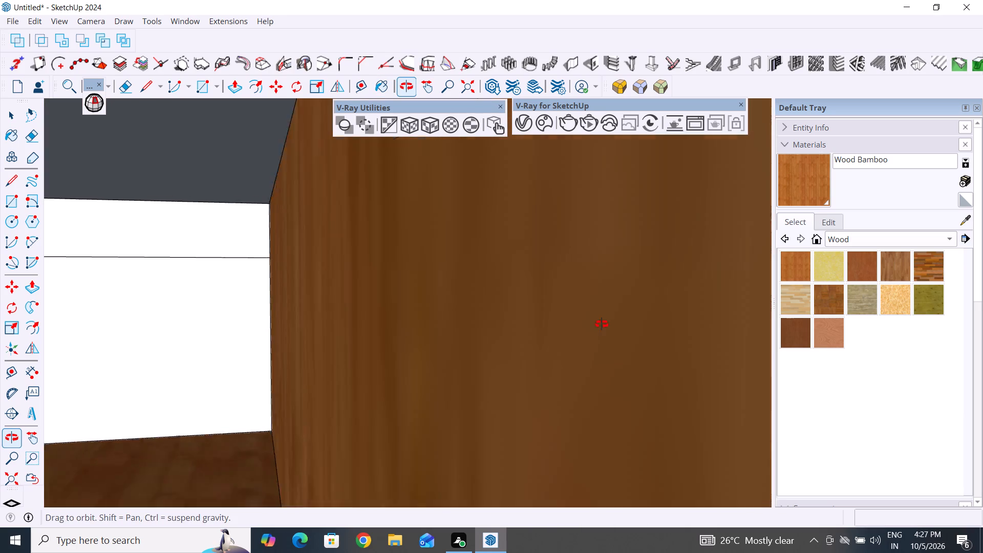
pyautogui.moveTo(602, 324); pyautogui.dragTo(554, 321, button='middle')
pyautogui.click(609, 290)
# Cover the cabinet's outer back, the tall section's exposed side and the low section's end panel, including their narrow strips, with Wood Bamboo.
pyautogui.moveTo(633, 314); pyautogui.dragTo(286, 358, button='middle')
pyautogui.scroll(-5, 307, 334)
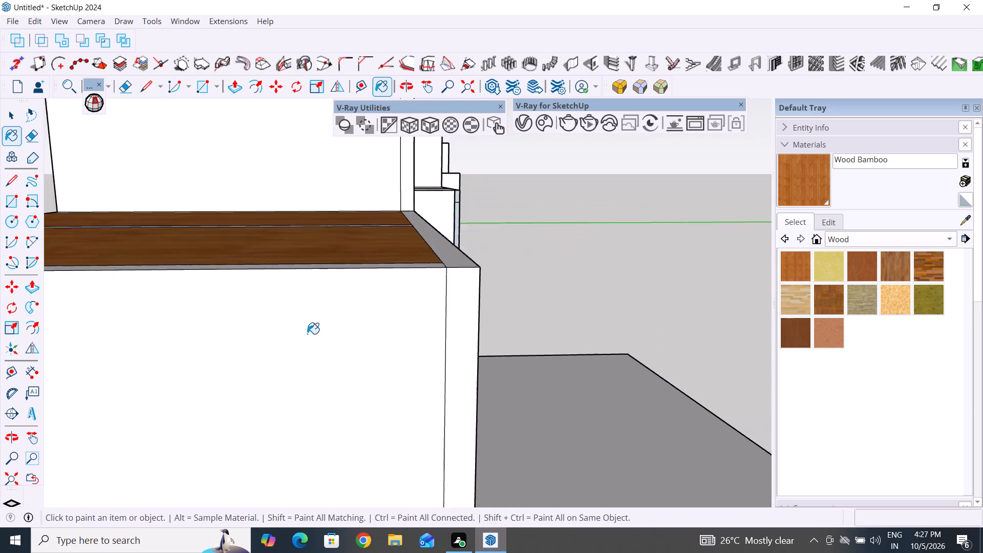
pyautogui.scroll(-6, 307, 334)
pyautogui.moveTo(438, 353); pyautogui.dragTo(320, 354, button='middle')
pyautogui.scroll(-5, 419, 339)
pyautogui.click(308, 320)
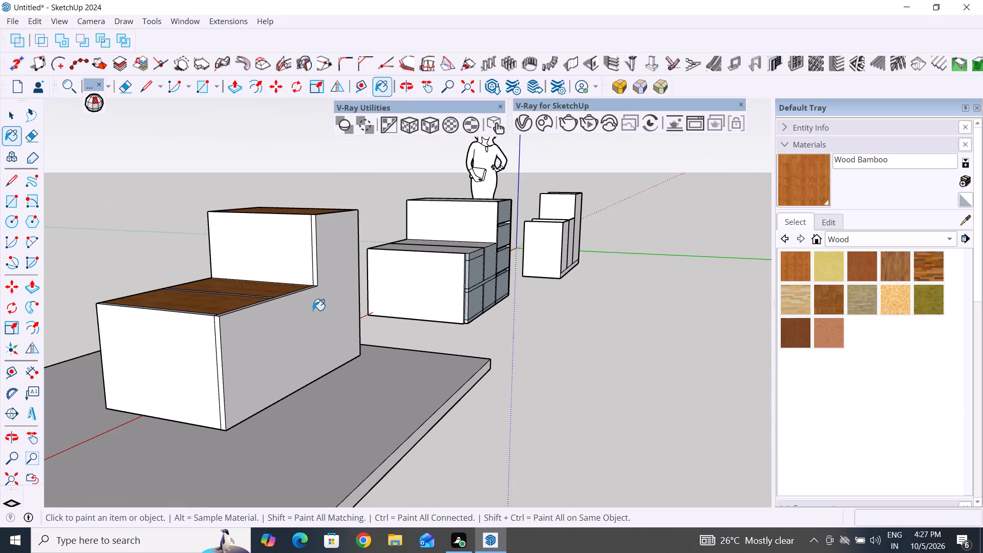
pyautogui.click(314, 251)
pyautogui.click(302, 244)
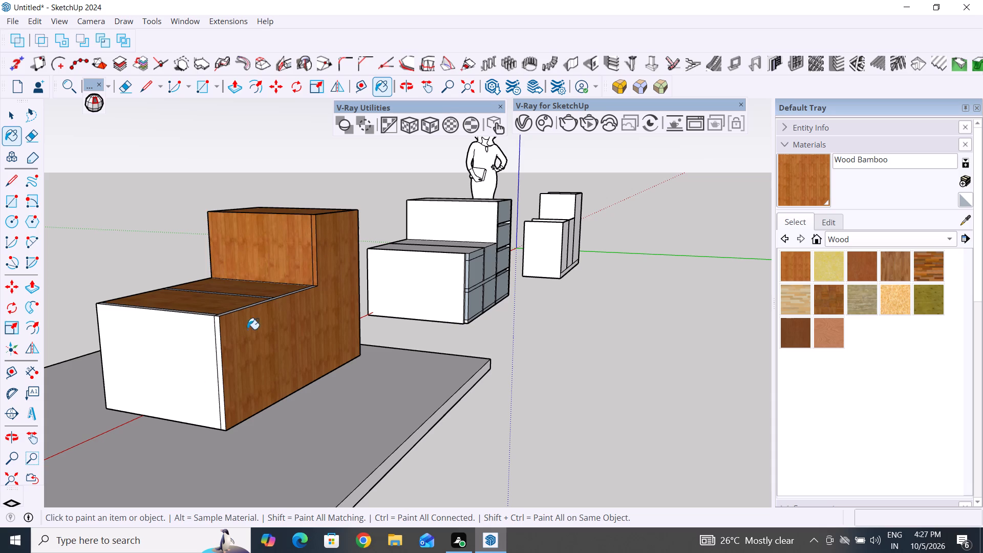
pyautogui.click(216, 380)
pyautogui.scroll(9, 214, 378)
pyautogui.click(229, 367)
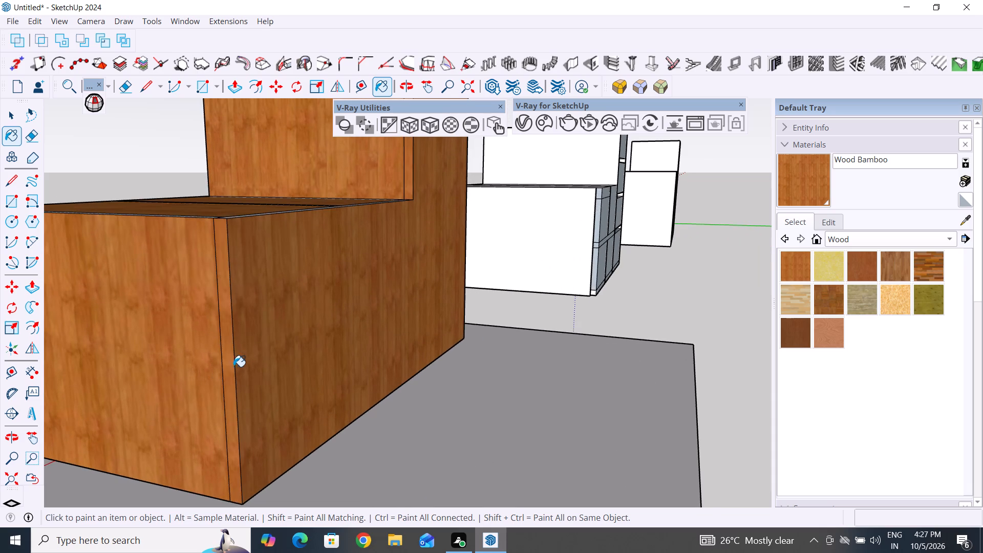
# Paint the low section's remaining white top strips along the back panel, divider and end panel with Wood Bamboo.
pyautogui.scroll(-5, 313, 376)
pyautogui.moveTo(324, 329); pyautogui.dragTo(390, 483, button='middle')
pyautogui.scroll(3, 342, 422)
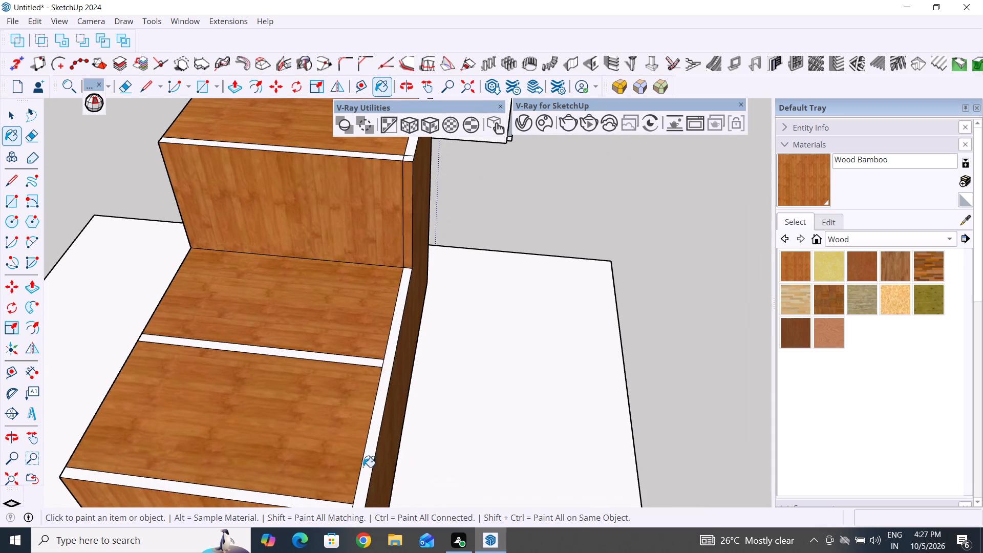
pyautogui.click(371, 454)
pyautogui.click(357, 370)
pyautogui.click(360, 358)
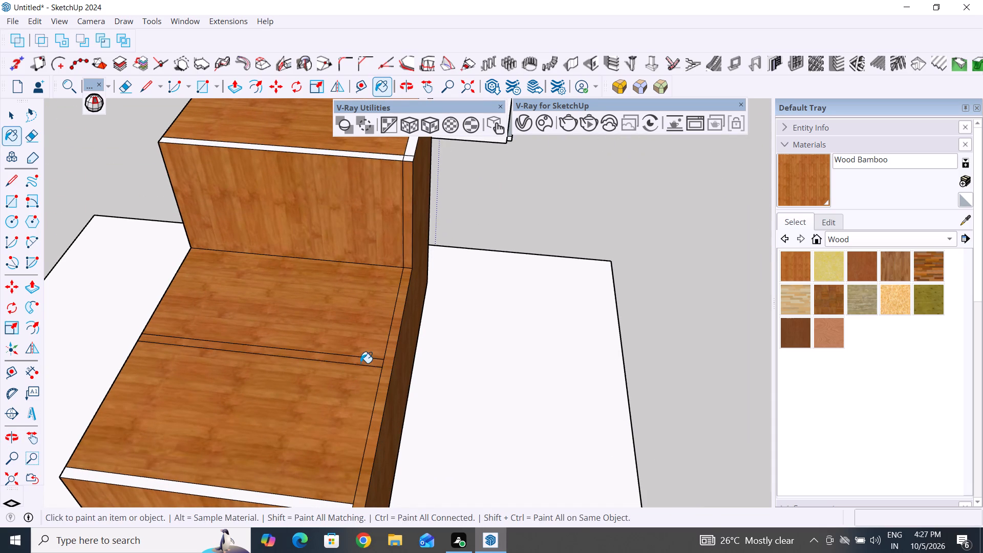
pyautogui.click(237, 507)
pyautogui.click(241, 499)
# Paint the tall section's top strips along its back panel and step-side panel, including the corner piece, with Wood Bamboo.
pyautogui.scroll(-6, 269, 471)
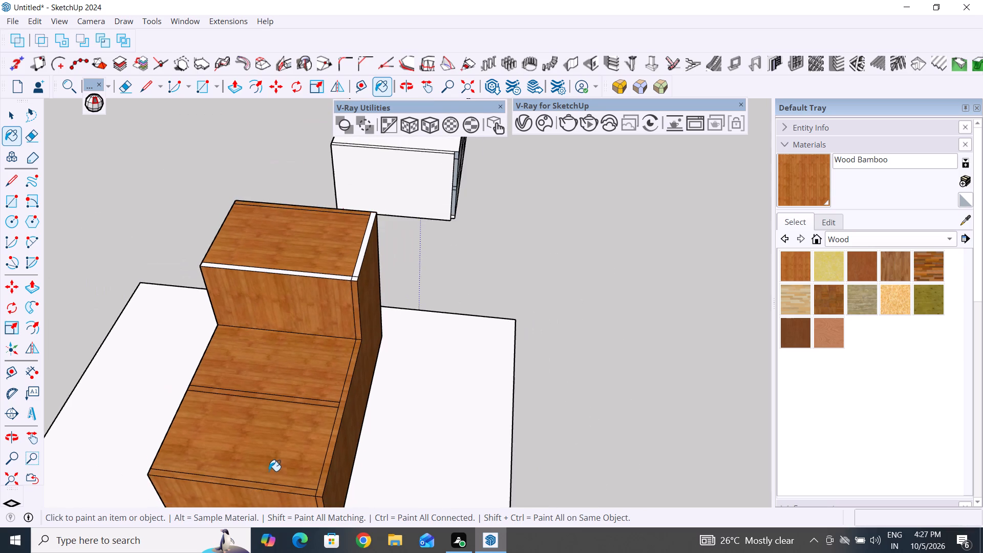
pyautogui.scroll(4, 348, 263)
pyautogui.moveTo(351, 269); pyautogui.dragTo(352, 330, button='middle')
pyautogui.scroll(4, 358, 321)
pyautogui.click(368, 320)
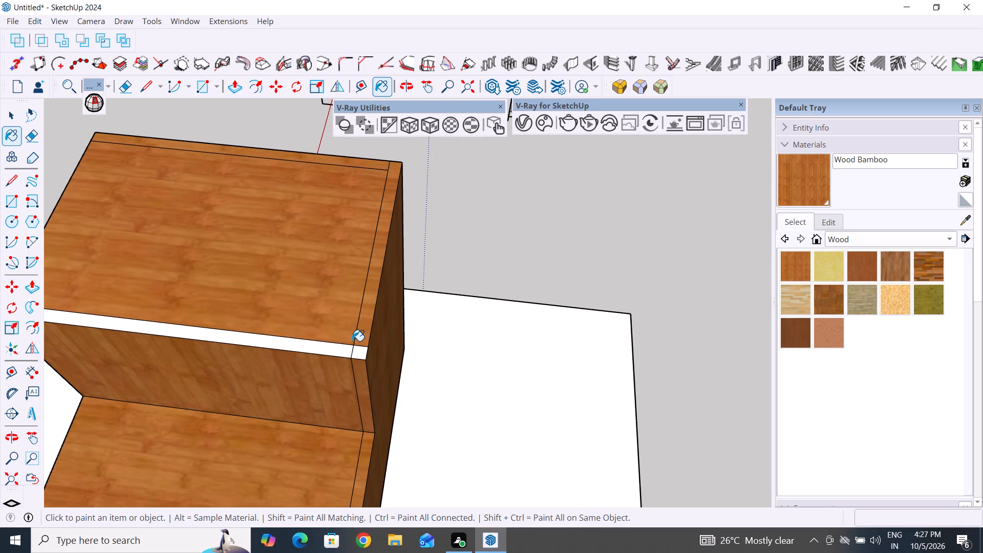
pyautogui.moveTo(332, 350); pyautogui.dragTo(326, 360)
pyautogui.click(345, 358)
pyautogui.click(357, 359)
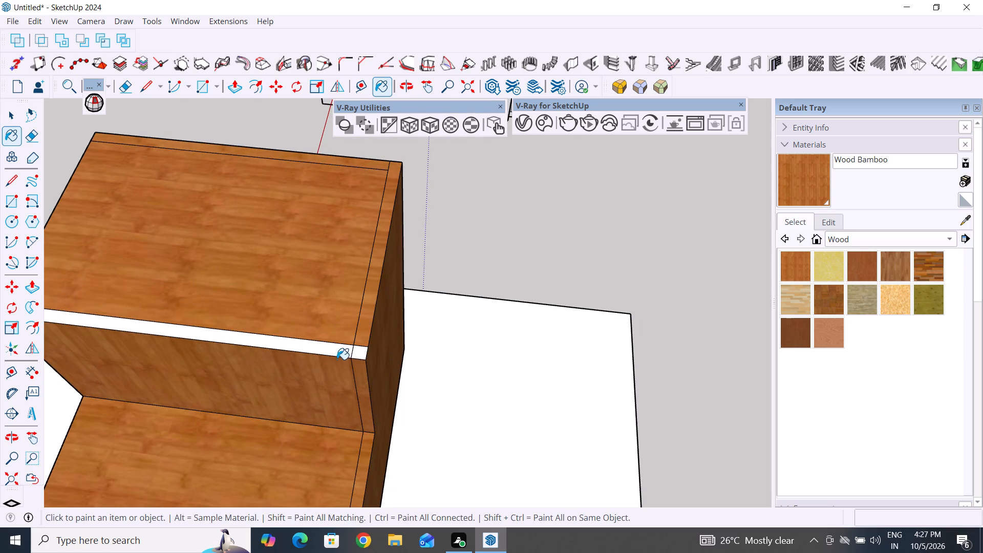
pyautogui.scroll(7, 334, 354)
pyautogui.click(341, 351)
pyautogui.click(390, 353)
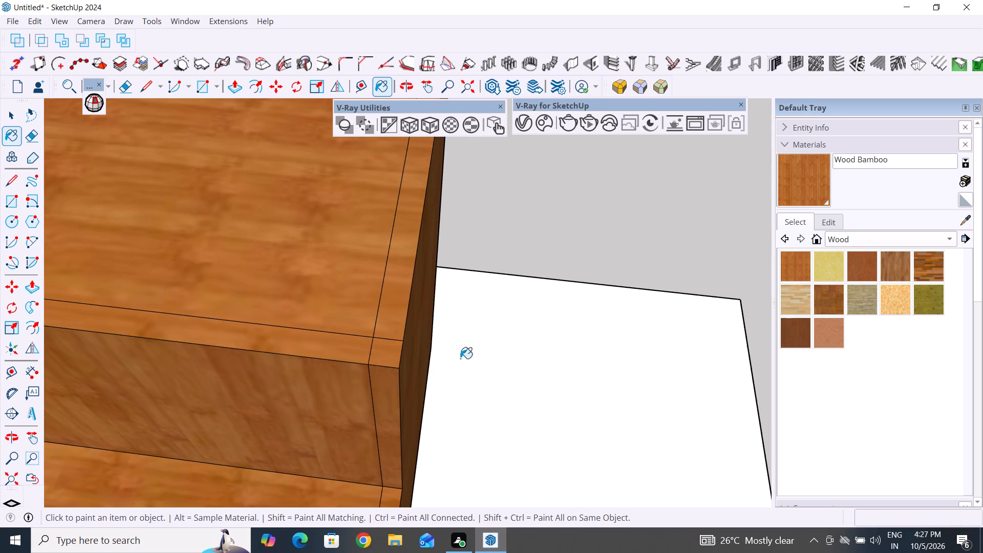
# Paint the front edges of the low section's two top panels with Wood Bamboo.
pyautogui.scroll(-11, 568, 327)
pyautogui.moveTo(434, 382); pyautogui.dragTo(709, 318, button='middle')
pyautogui.scroll(4, 550, 350)
pyautogui.moveTo(529, 357); pyautogui.dragTo(609, 270, button='middle')
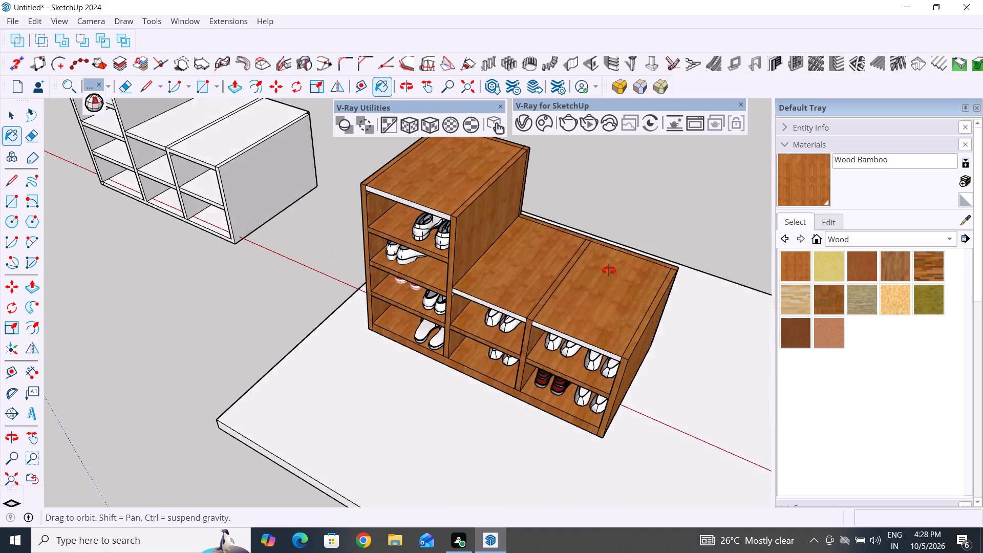
pyautogui.moveTo(609, 270); pyautogui.dragTo(613, 256, button='middle')
pyautogui.scroll(-5, 509, 386)
pyautogui.moveTo(596, 341); pyautogui.dragTo(650, 261, button='middle')
pyautogui.scroll(5, 516, 223)
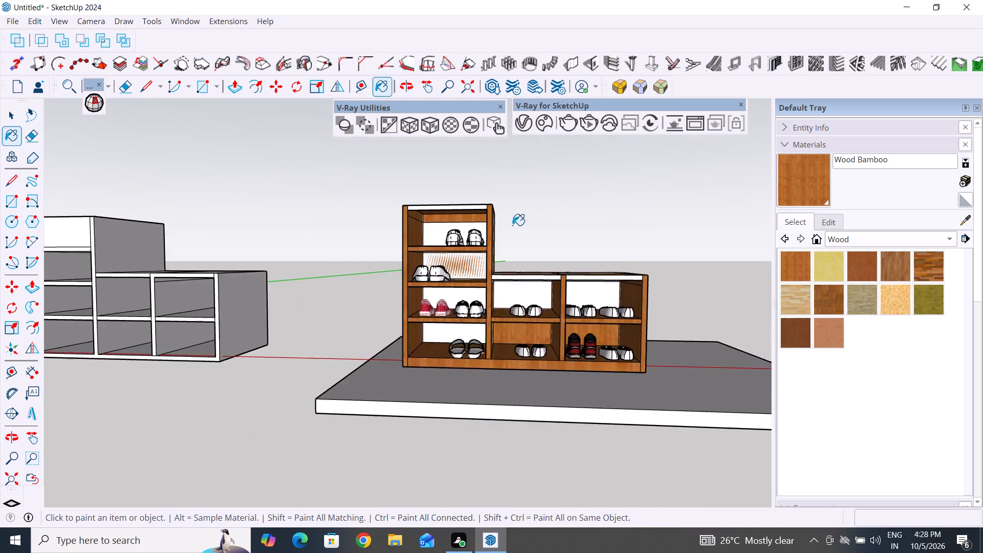
pyautogui.scroll(2, 512, 225)
pyautogui.scroll(5, 515, 320)
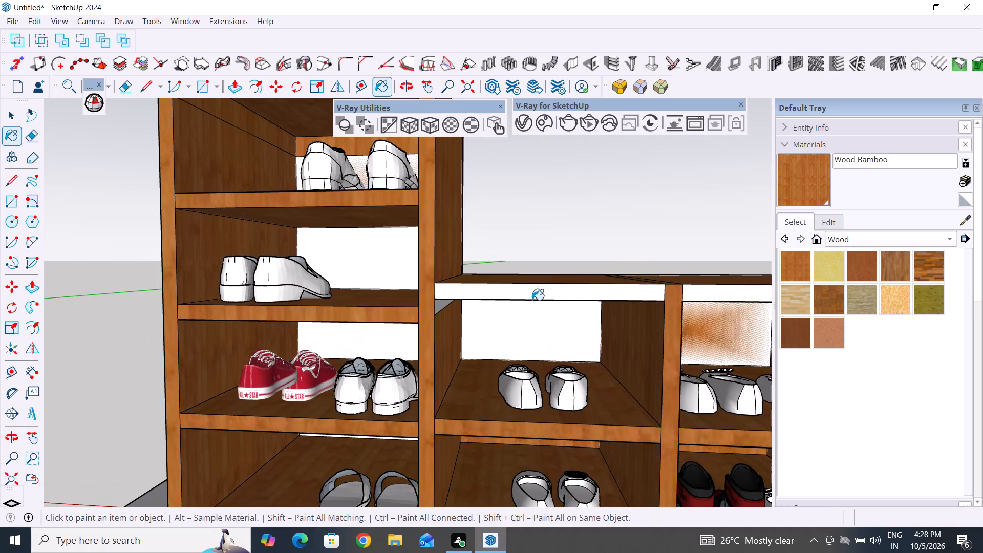
pyautogui.click(533, 296)
pyautogui.scroll(-7, 339, 330)
pyautogui.moveTo(387, 366); pyautogui.dragTo(488, 379, button='middle')
pyautogui.scroll(7, 511, 349)
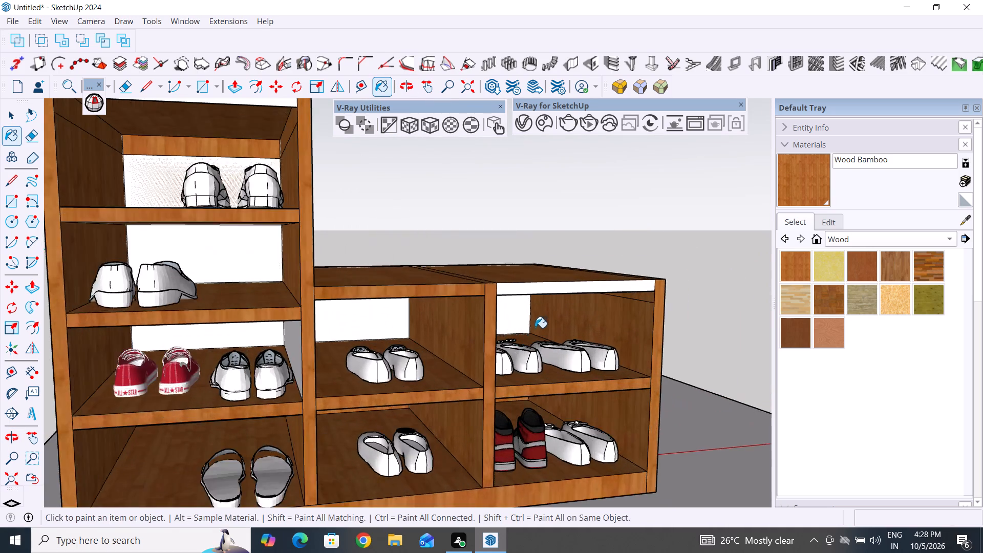
pyautogui.scroll(2, 535, 328)
pyautogui.click(557, 266)
# Paint the front edge of the tall section's top panel with Wood Bamboo, then leave painting and clear the selection.
pyautogui.scroll(-11, 553, 265)
pyautogui.scroll(5, 350, 179)
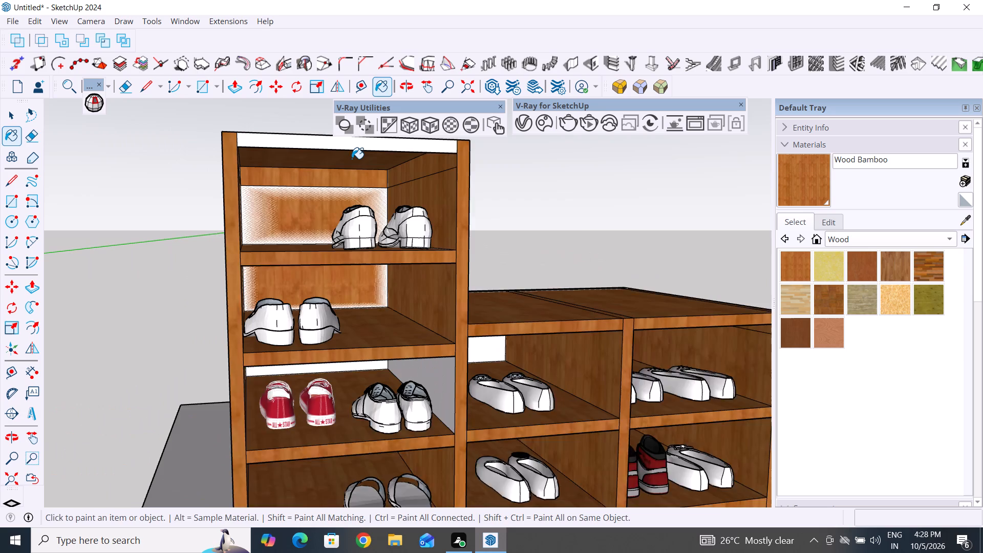
pyautogui.moveTo(353, 182); pyautogui.dragTo(360, 206, button='middle')
pyautogui.click(365, 169)
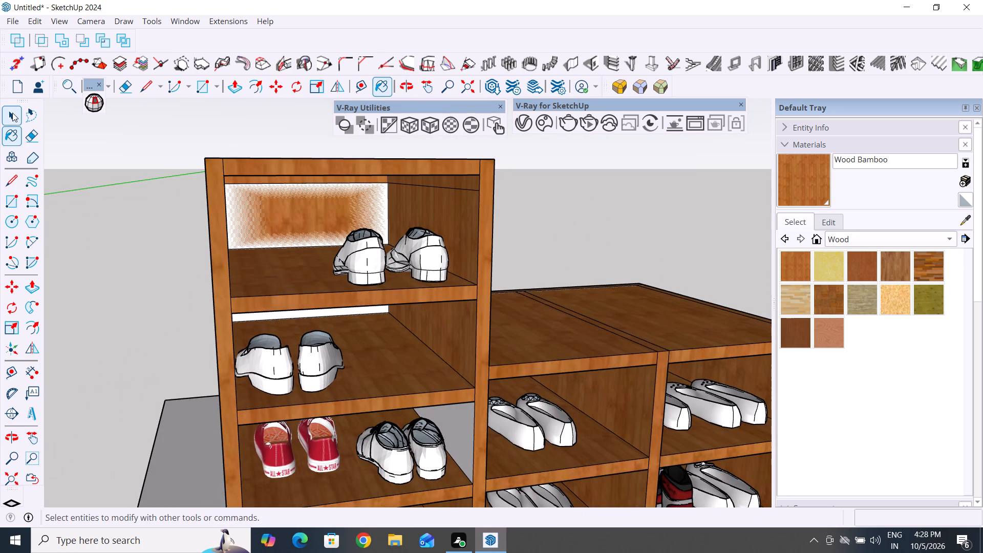
pyautogui.click(12, 113)
pyautogui.click(115, 200)
pyautogui.scroll(-4, 112, 233)
pyautogui.moveTo(238, 317); pyautogui.dragTo(281, 289, button='middle')
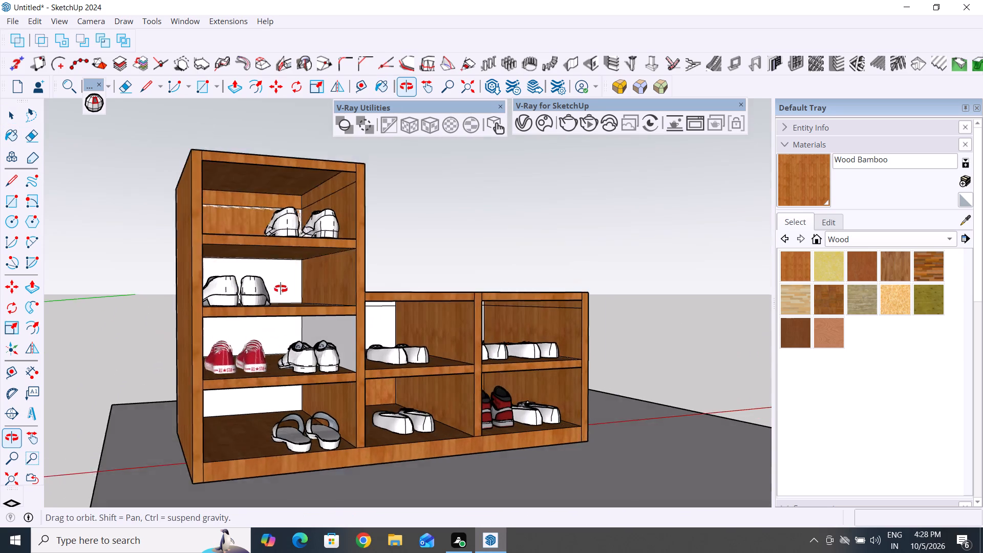
# Paint the white flats beside the red-and-black sneakers in the low section's lower end compartment with Color D04.
pyautogui.moveTo(281, 289); pyautogui.dragTo(281, 289, button='middle')
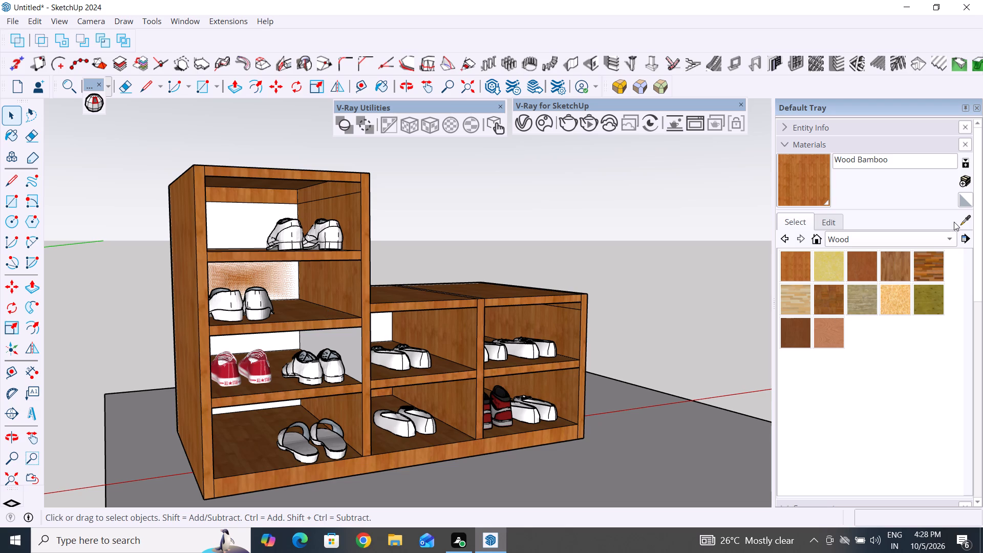
pyautogui.click(947, 240)
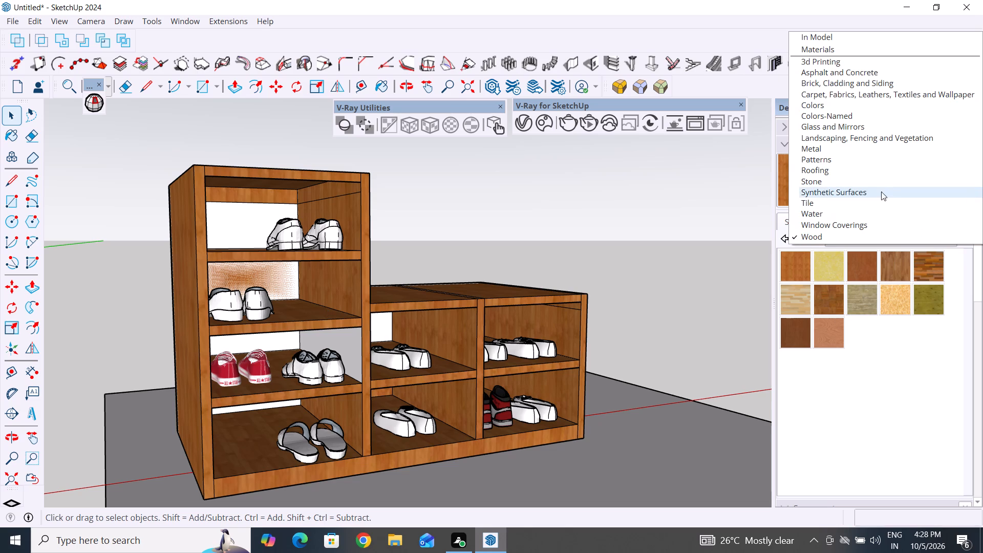
pyautogui.click(859, 105)
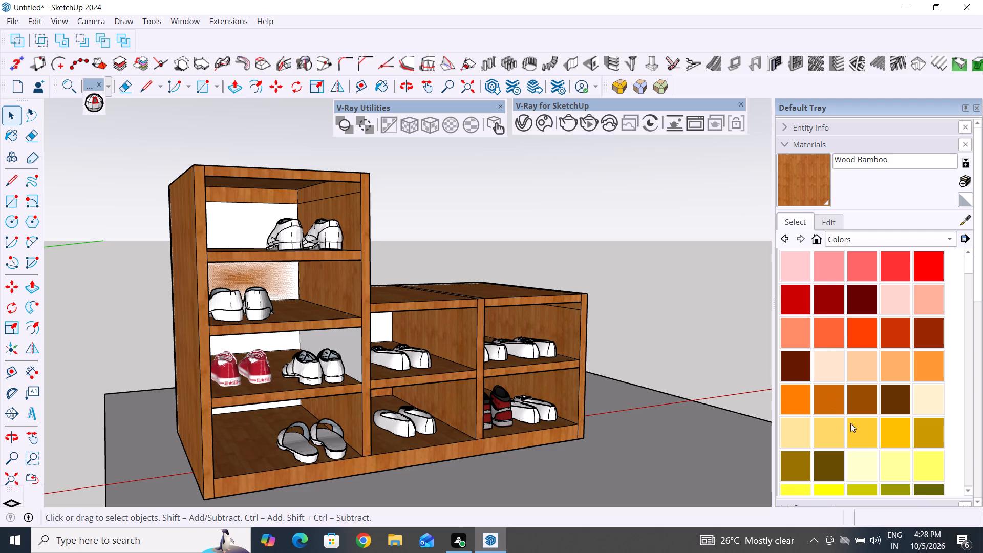
pyautogui.click(867, 439)
pyautogui.click(534, 423)
pyautogui.scroll(4, 554, 415)
pyautogui.click(9, 113)
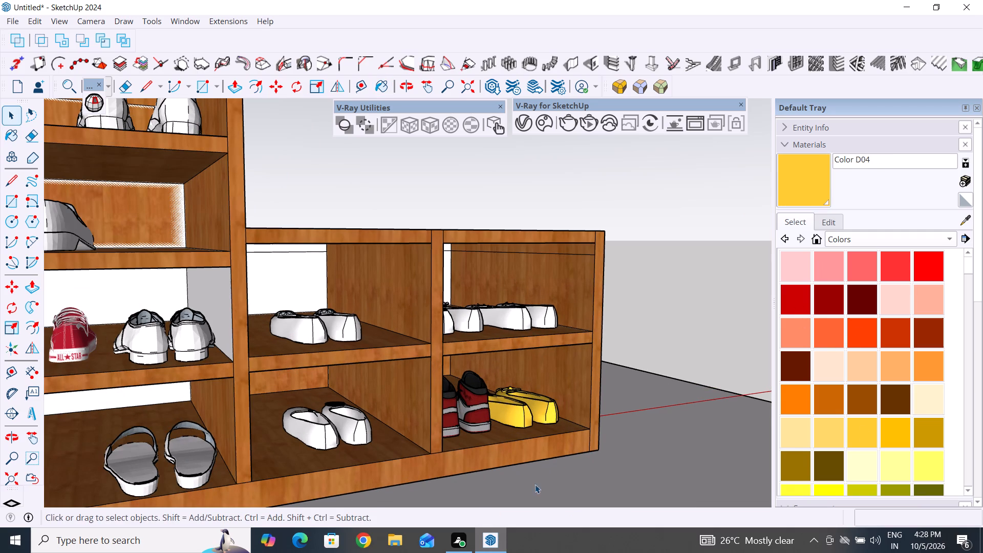
pyautogui.click(669, 482)
# Paint the outer pair of flats in the low section's upper end compartment with Color E07.
pyautogui.scroll(-5, 887, 420)
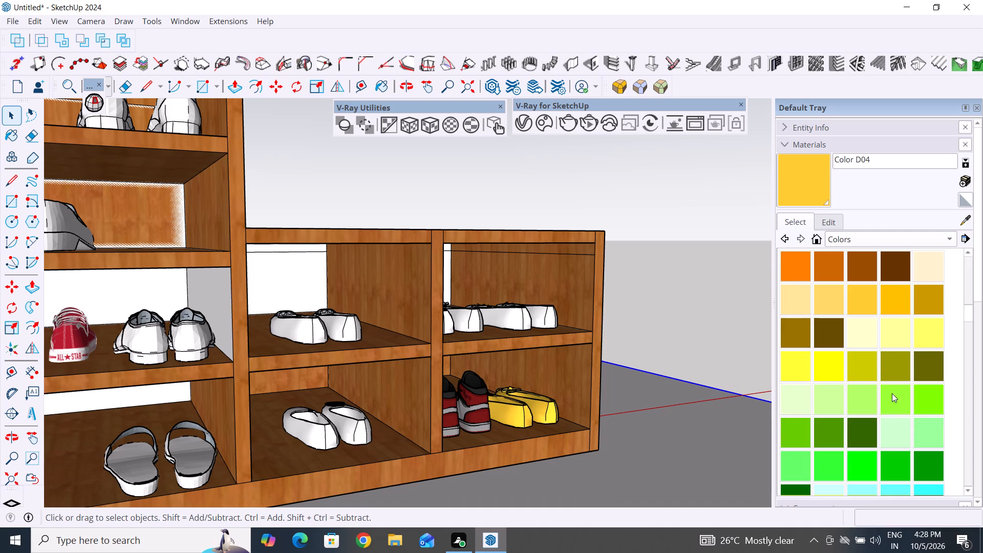
pyautogui.click(891, 372)
pyautogui.click(520, 324)
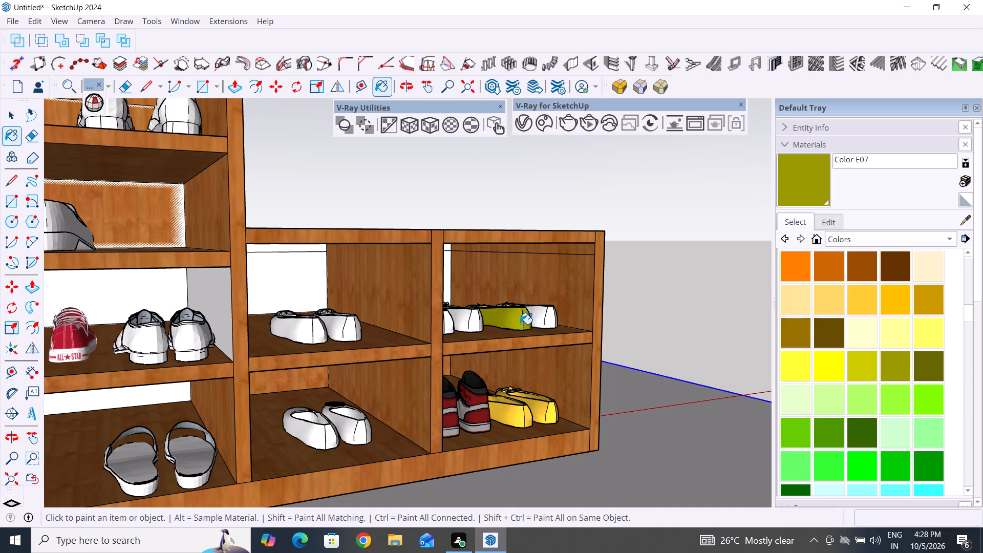
pyautogui.click(545, 319)
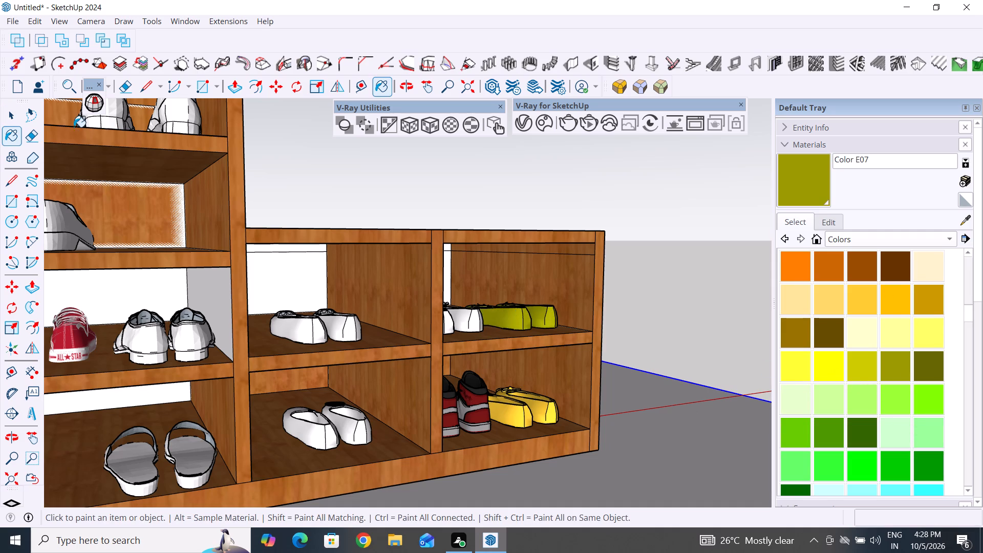
pyautogui.click(8, 120)
# Paint both flats in the low section's upper compartment next to the tall section with Color J03.
pyautogui.scroll(-7, 811, 442)
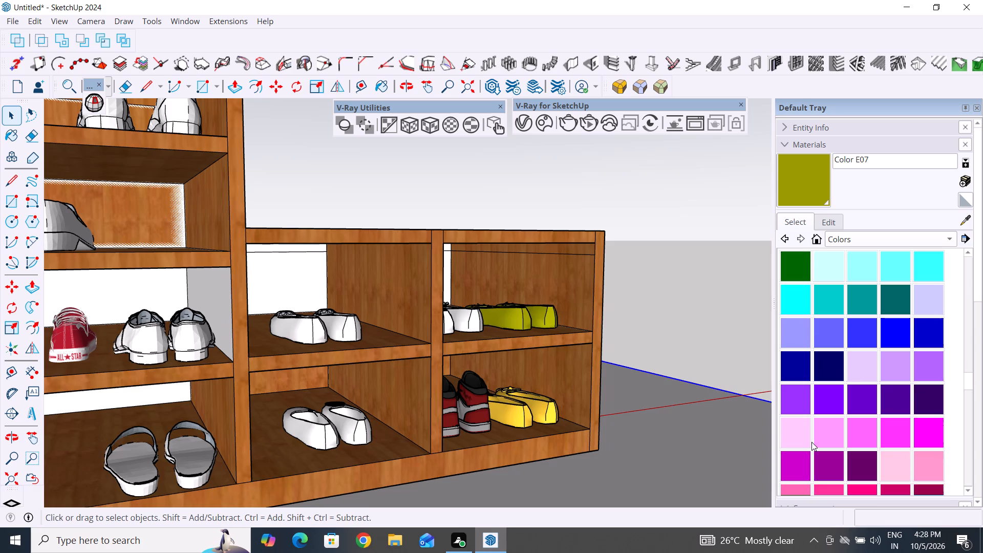
pyautogui.scroll(-1, 811, 442)
pyautogui.click(905, 328)
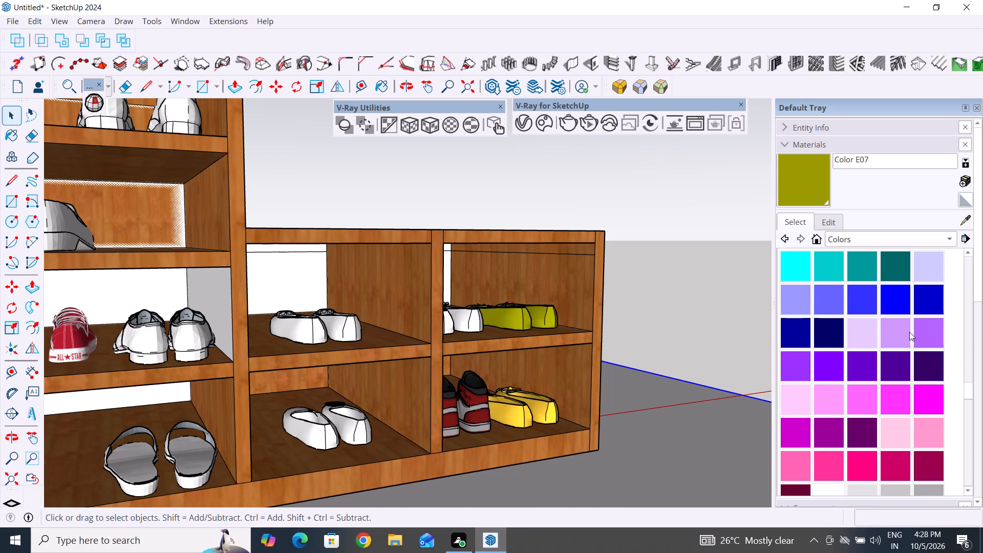
pyautogui.click(927, 337)
pyautogui.click(319, 333)
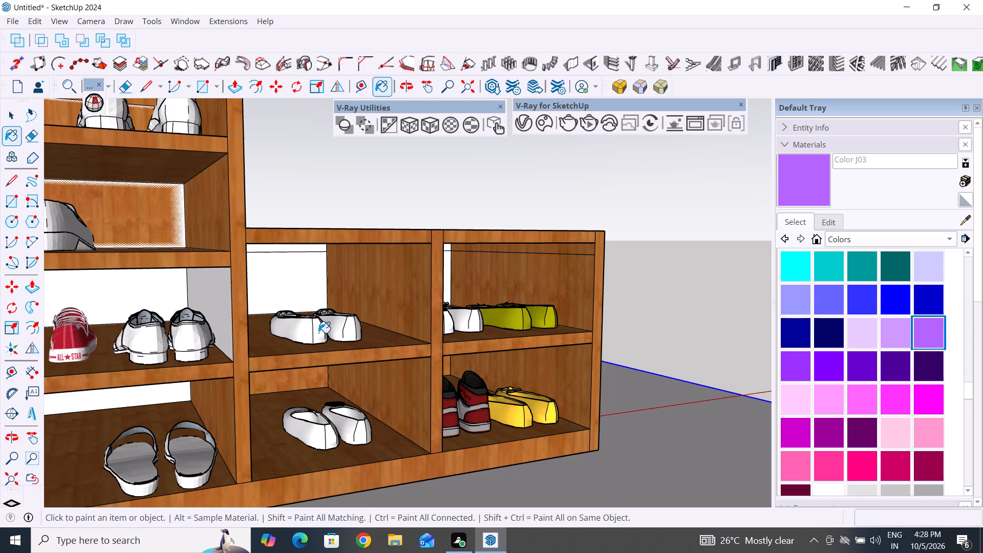
pyautogui.click(343, 336)
pyautogui.click(9, 113)
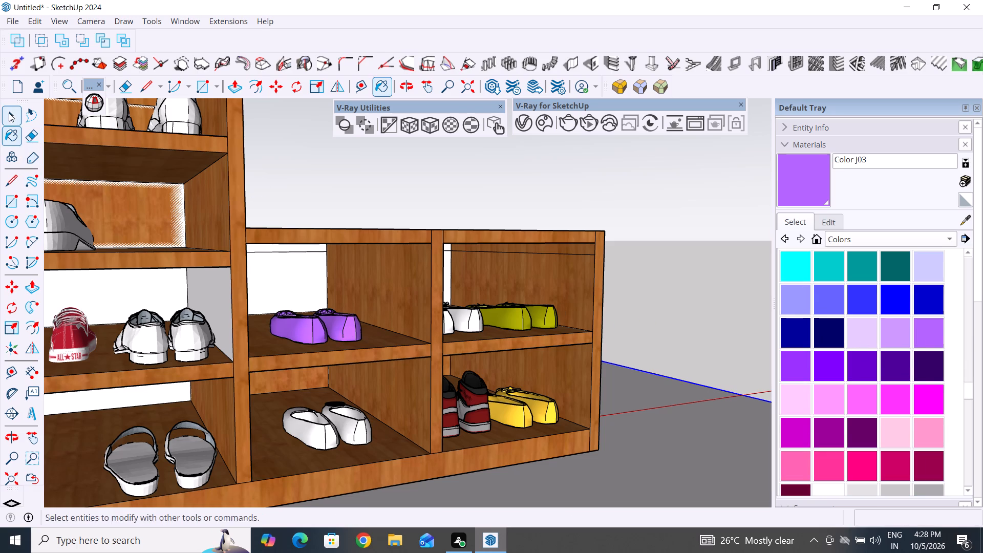
# Paint the white flats beside the olive pair in the low section's upper end compartment with Color H07.
pyautogui.scroll(-4, 390, 220)
pyautogui.moveTo(481, 317); pyautogui.dragTo(420, 373, button='middle')
pyautogui.scroll(2, 436, 302)
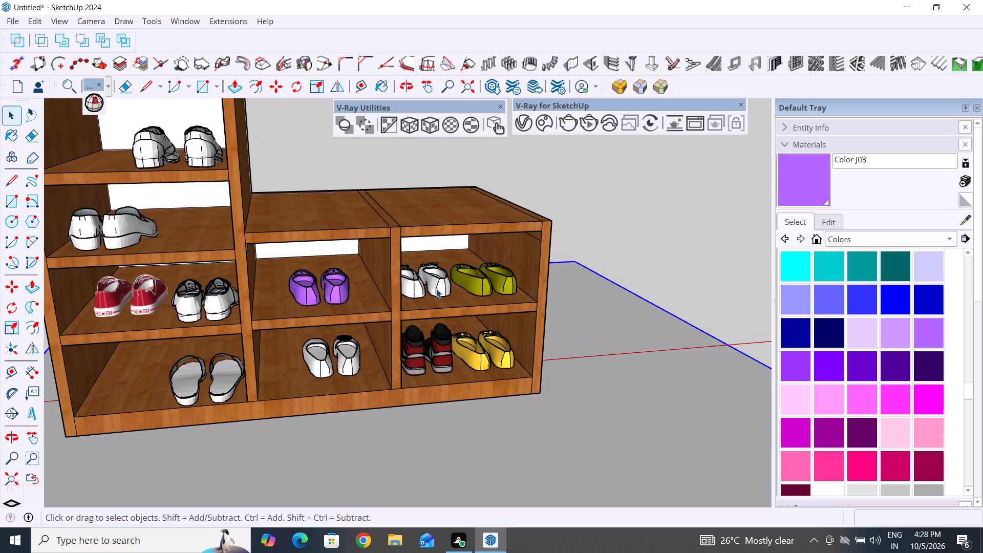
pyautogui.scroll(2, 436, 289)
pyautogui.click(442, 286)
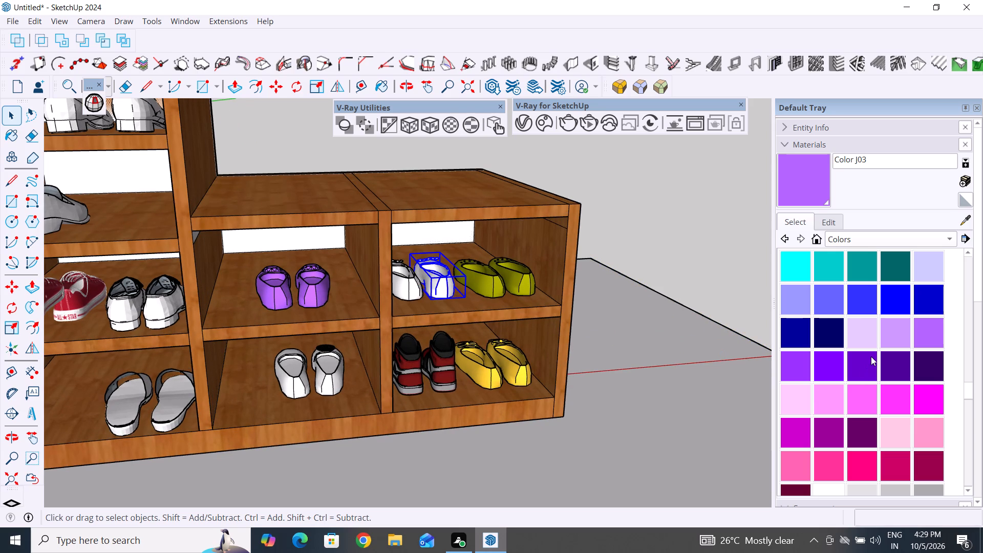
pyautogui.click(869, 256)
pyautogui.click(446, 295)
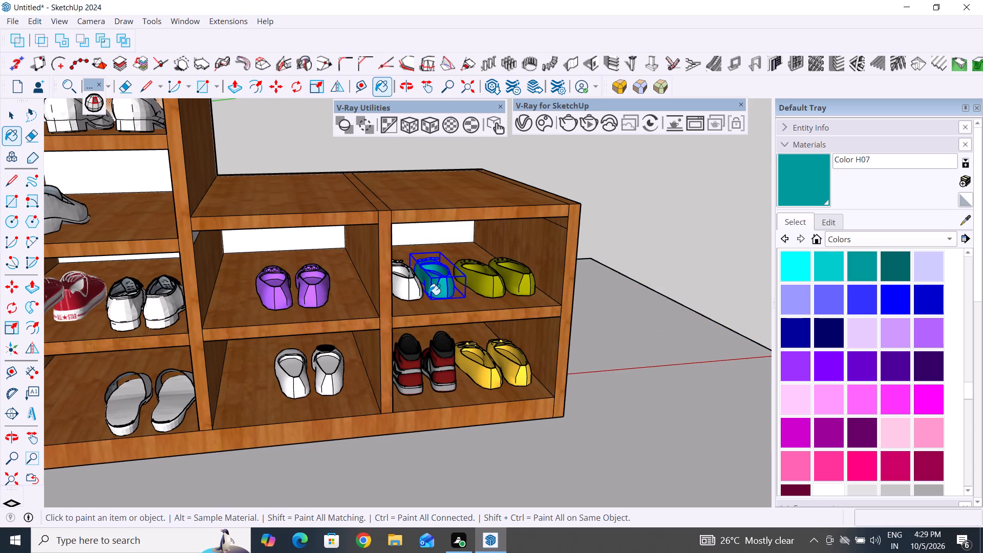
pyautogui.click(413, 295)
pyautogui.scroll(-3, 471, 321)
pyautogui.moveTo(483, 326); pyautogui.dragTo(532, 291, button='middle')
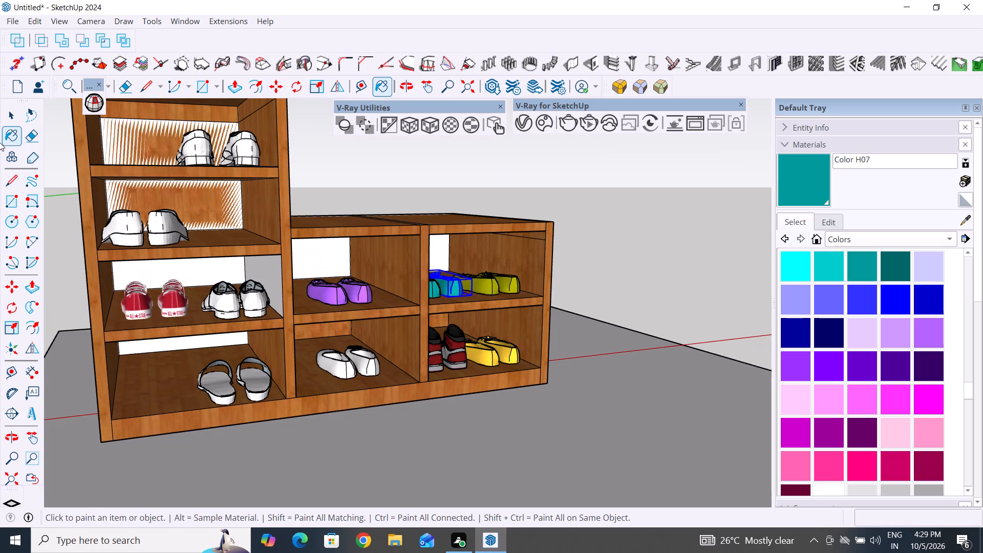
pyautogui.click(10, 119)
pyautogui.click(464, 179)
# Paint both flats in the low section's lower compartment next to the tall section with Color L05.
pyautogui.scroll(3, 413, 360)
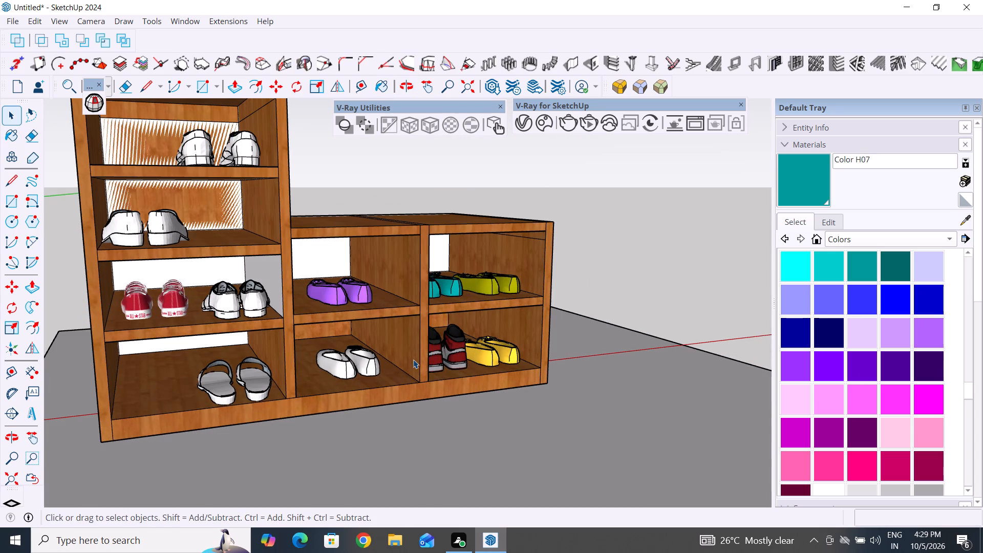
pyautogui.click(357, 364)
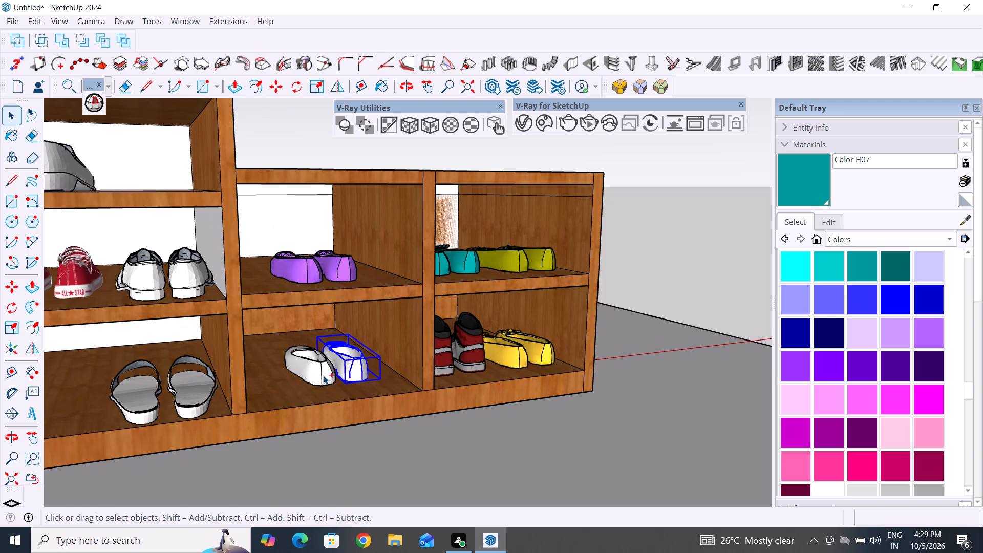
pyautogui.keyDown('ctrl'); pyautogui.click(323, 376); pyautogui.keyUp('ctrl')
pyautogui.scroll(-5, 787, 430)
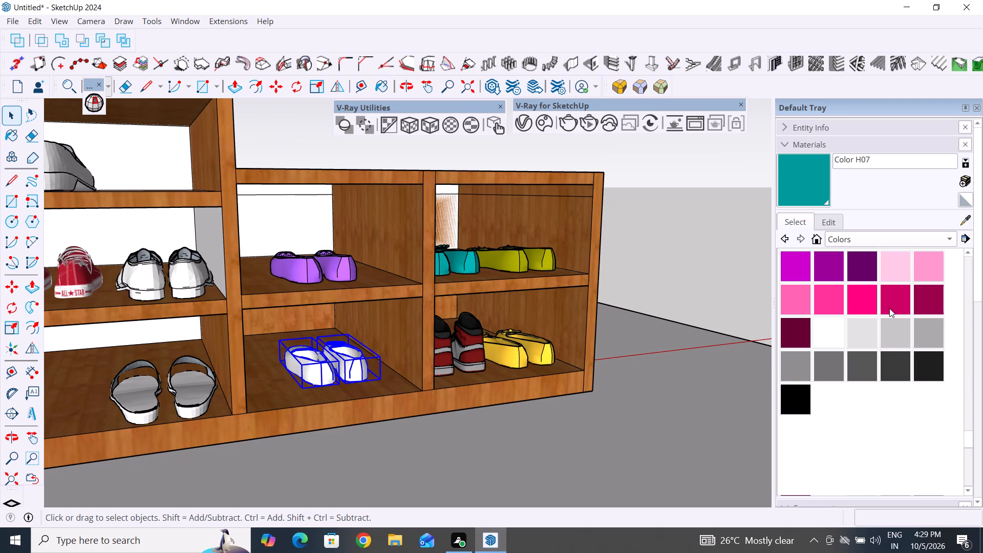
pyautogui.click(871, 301)
pyautogui.click(350, 367)
pyautogui.click(315, 374)
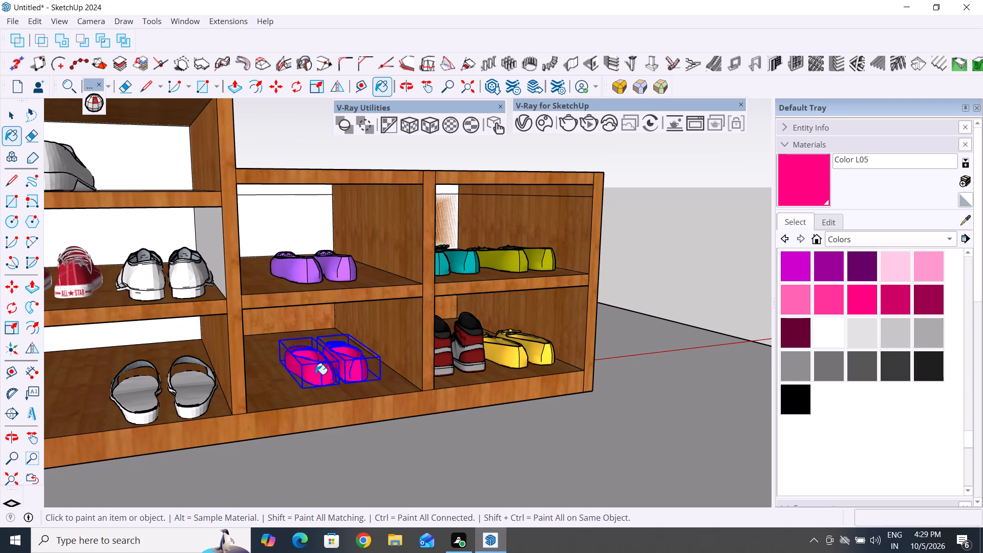
pyautogui.click(16, 108)
pyautogui.click(464, 459)
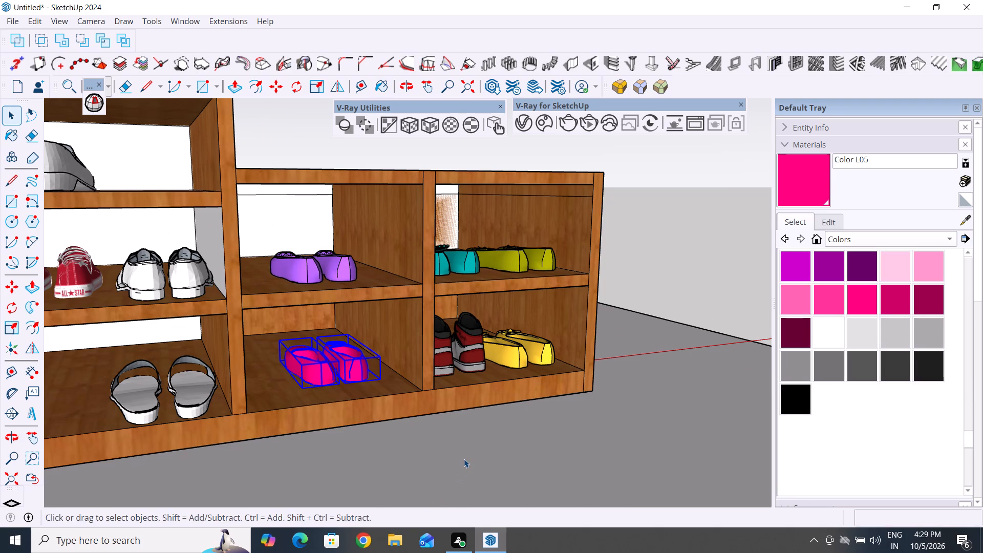
# Paint the slide sandals in the tall section's bottom compartment with Color M04.
pyautogui.scroll(-5, 464, 459)
pyautogui.moveTo(416, 470); pyautogui.dragTo(435, 467, button='middle')
pyautogui.scroll(4, 247, 407)
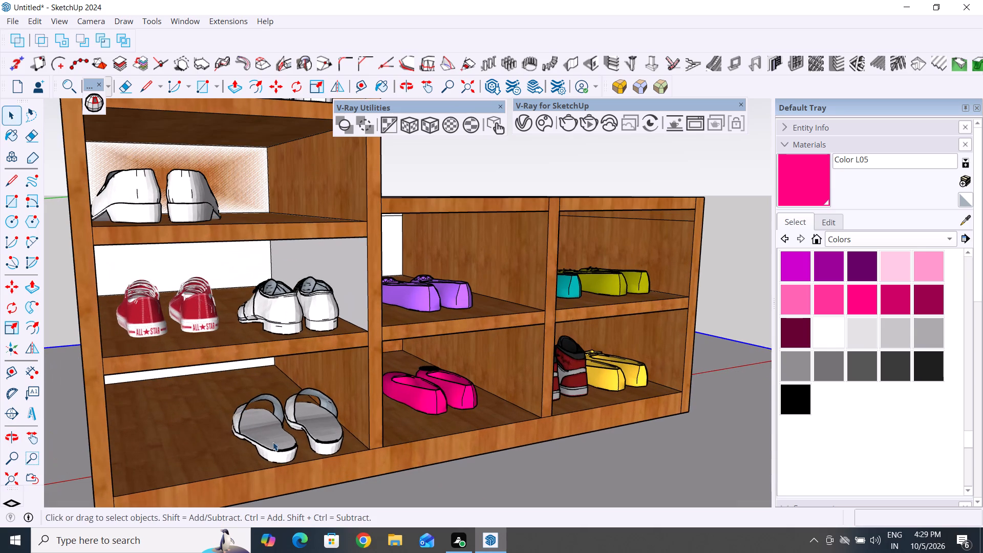
pyautogui.click(273, 442)
pyautogui.click(794, 377)
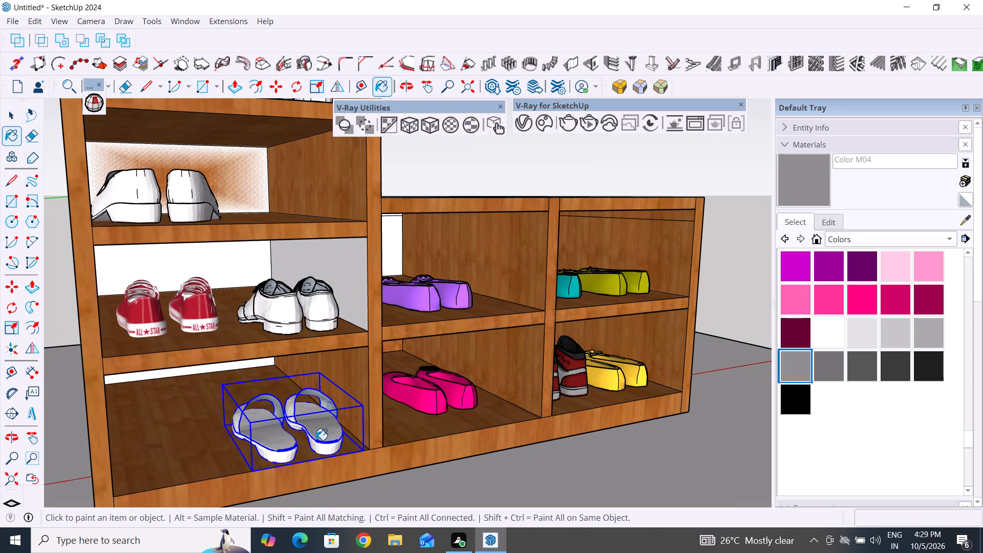
pyautogui.click(318, 443)
pyautogui.click(11, 116)
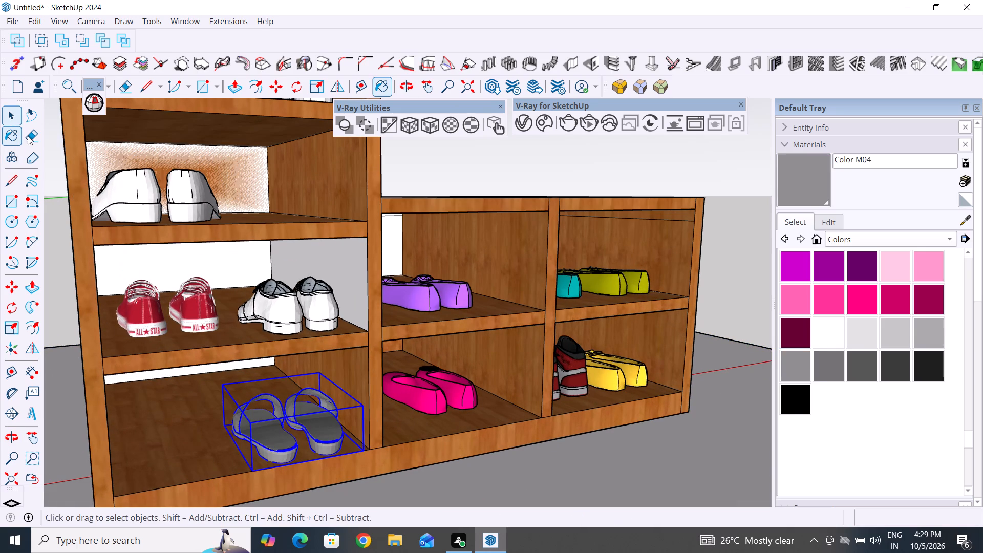
pyautogui.click(574, 500)
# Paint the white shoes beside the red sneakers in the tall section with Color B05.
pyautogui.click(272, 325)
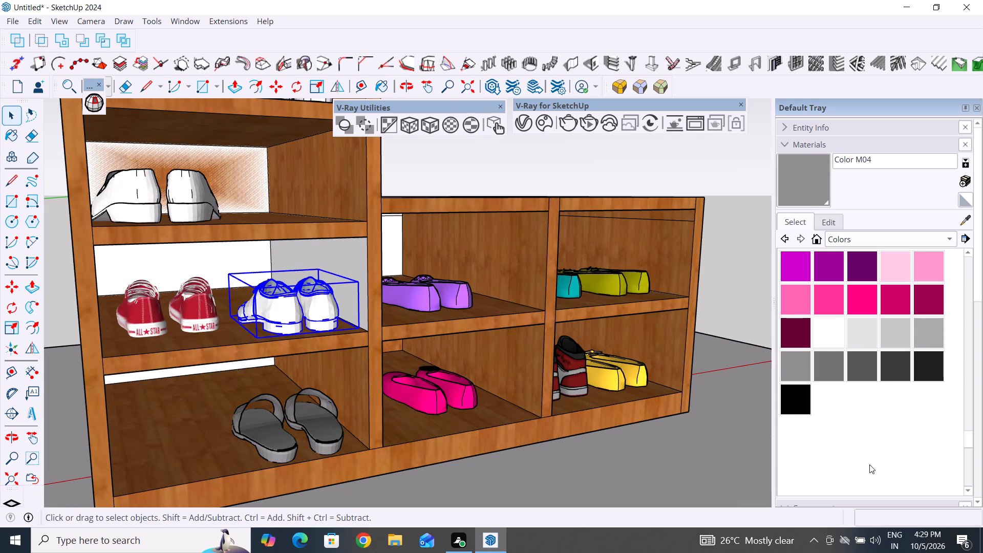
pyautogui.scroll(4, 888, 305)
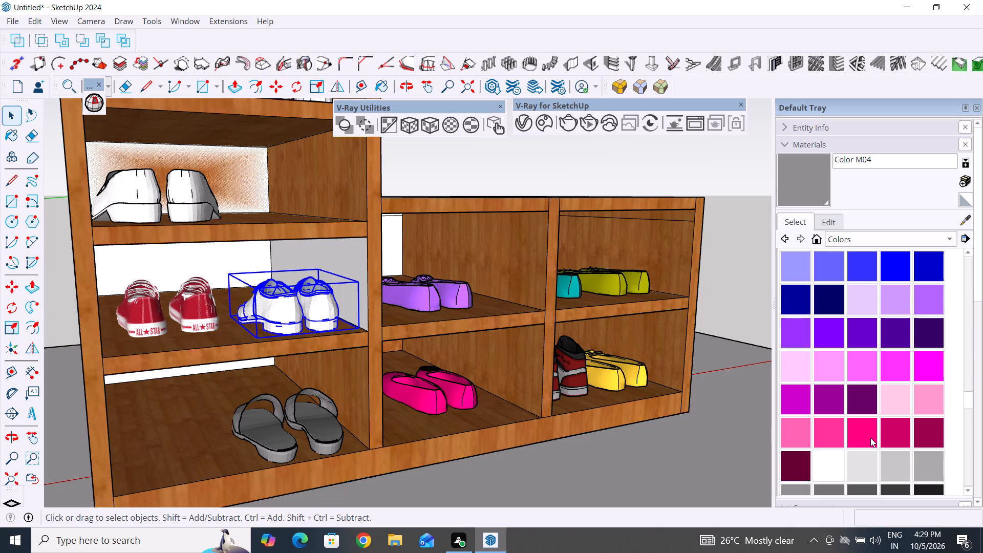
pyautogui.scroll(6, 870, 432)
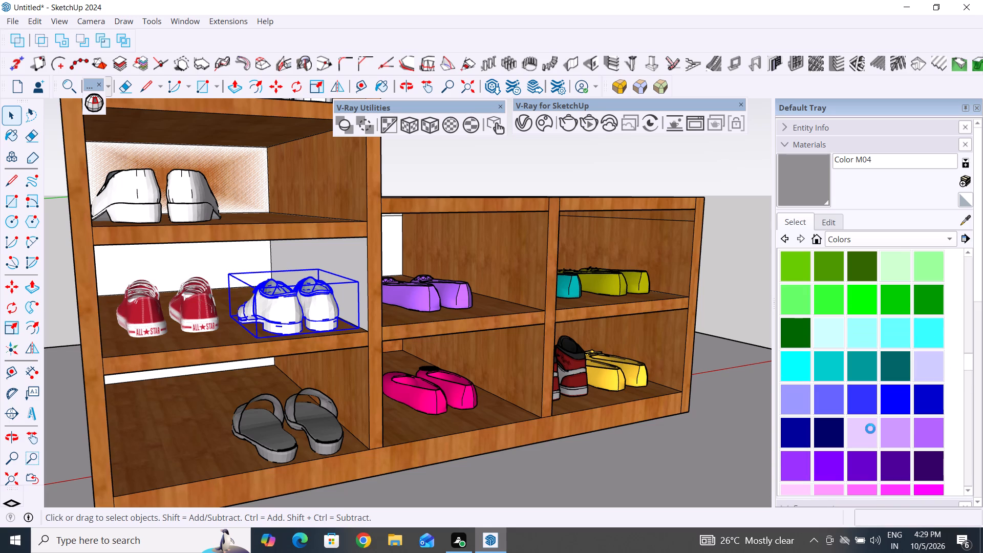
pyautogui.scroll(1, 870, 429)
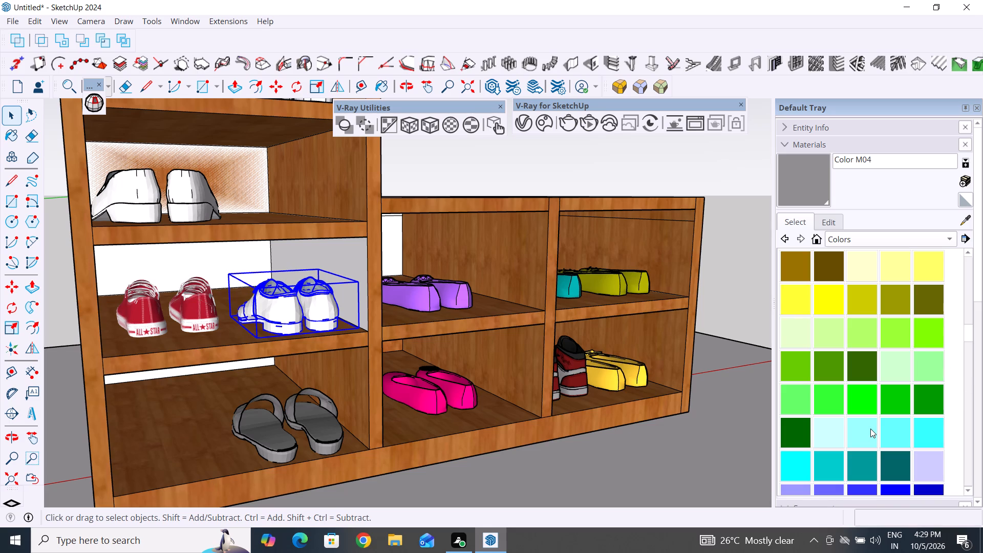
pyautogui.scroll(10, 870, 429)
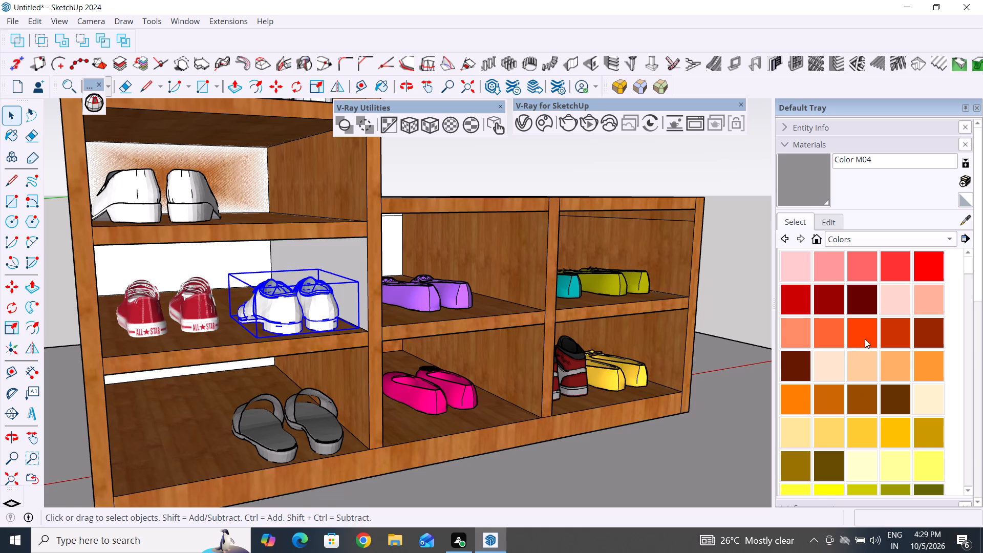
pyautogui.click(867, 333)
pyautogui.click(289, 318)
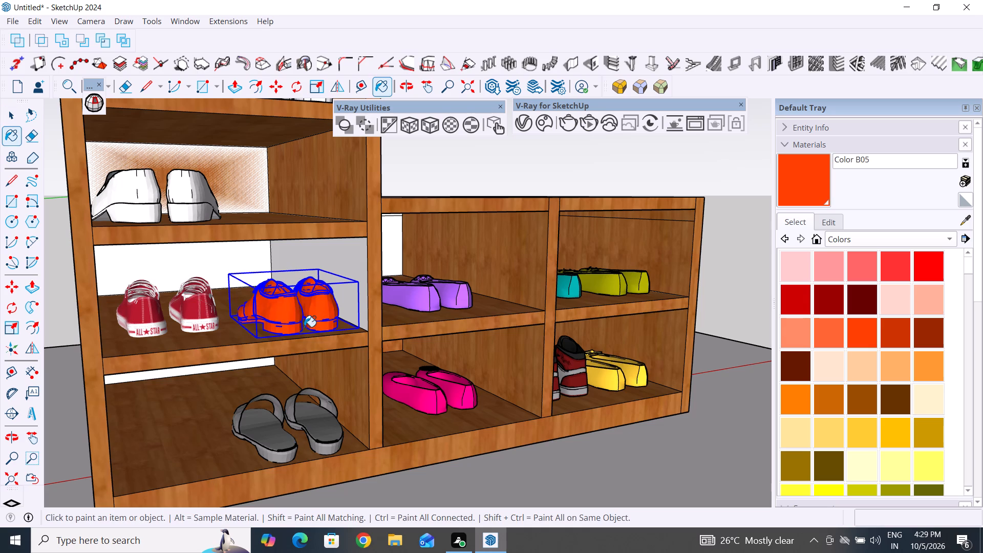
# Paint the shoes beside the red sneakers in the tall section with Color B08.
pyautogui.scroll(-3, 461, 479)
pyautogui.moveTo(530, 488); pyautogui.dragTo(580, 498, button='middle')
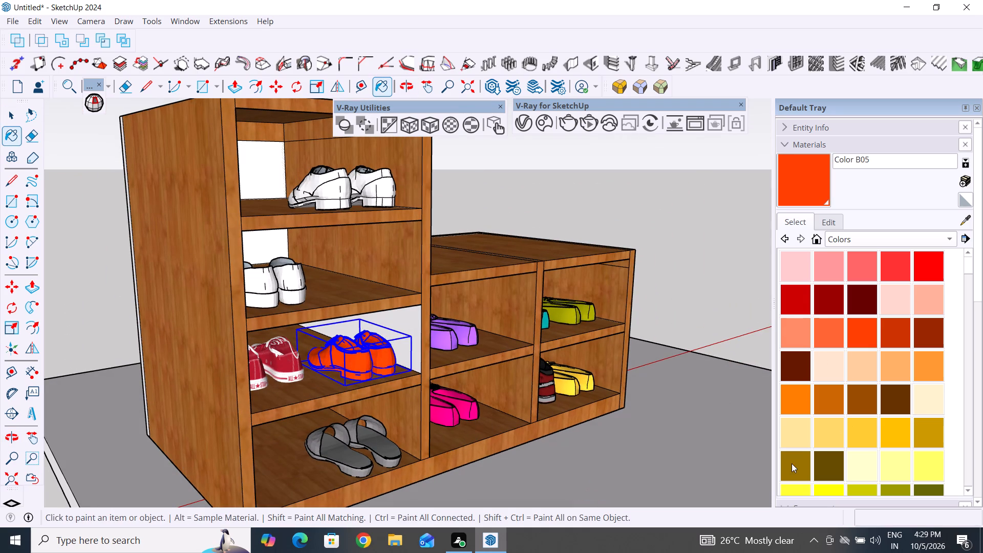
pyautogui.click(800, 364)
pyautogui.click(377, 360)
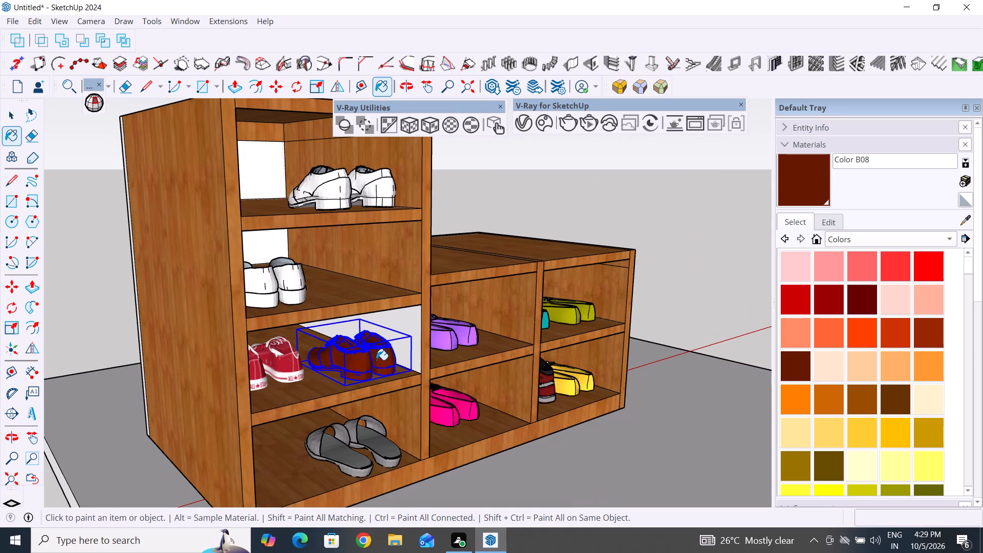
# Paint the white shoes in the tall section's second compartment from the top with Color M06.
pyautogui.scroll(2, 809, 376)
pyautogui.scroll(-3, 807, 386)
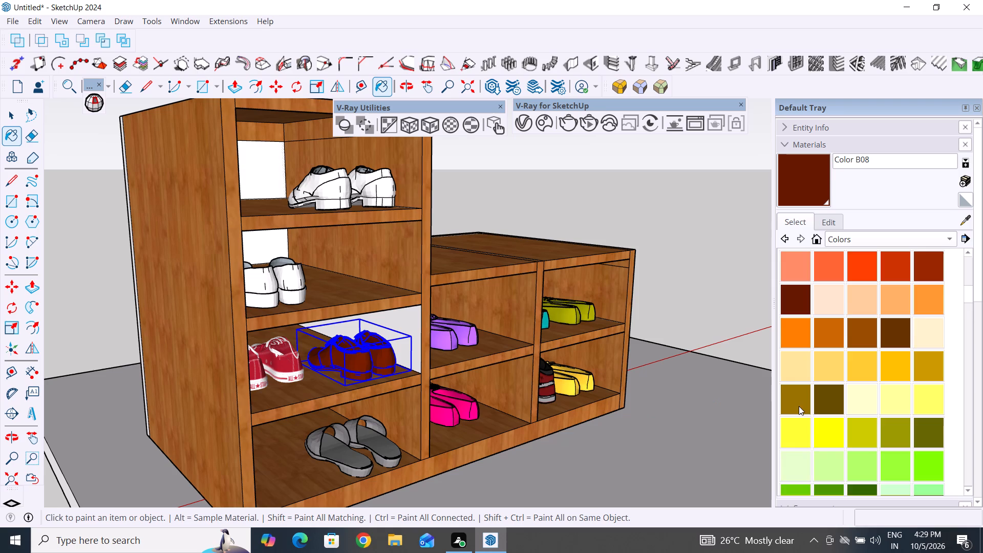
pyautogui.scroll(-20, 795, 413)
pyautogui.scroll(2, 789, 390)
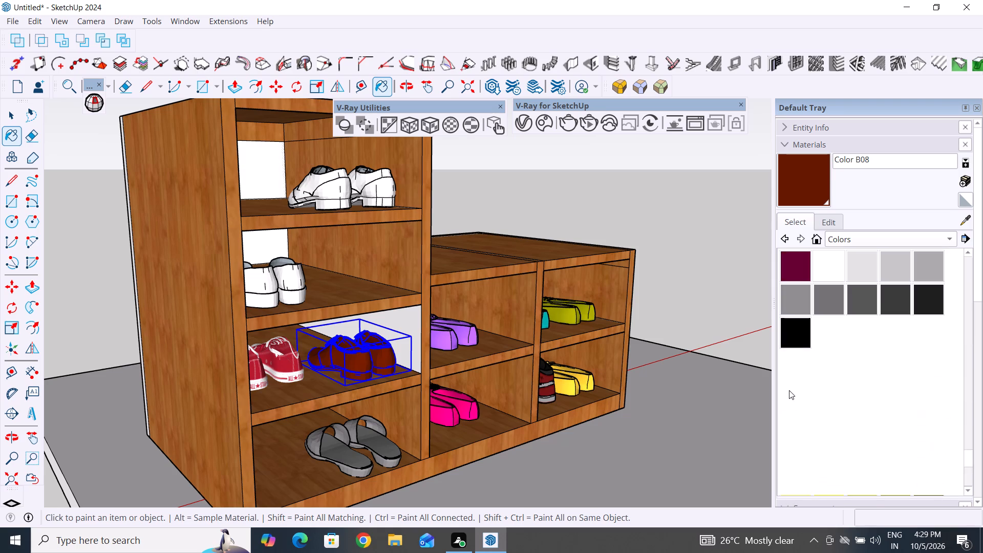
pyautogui.click(859, 308)
pyautogui.click(291, 283)
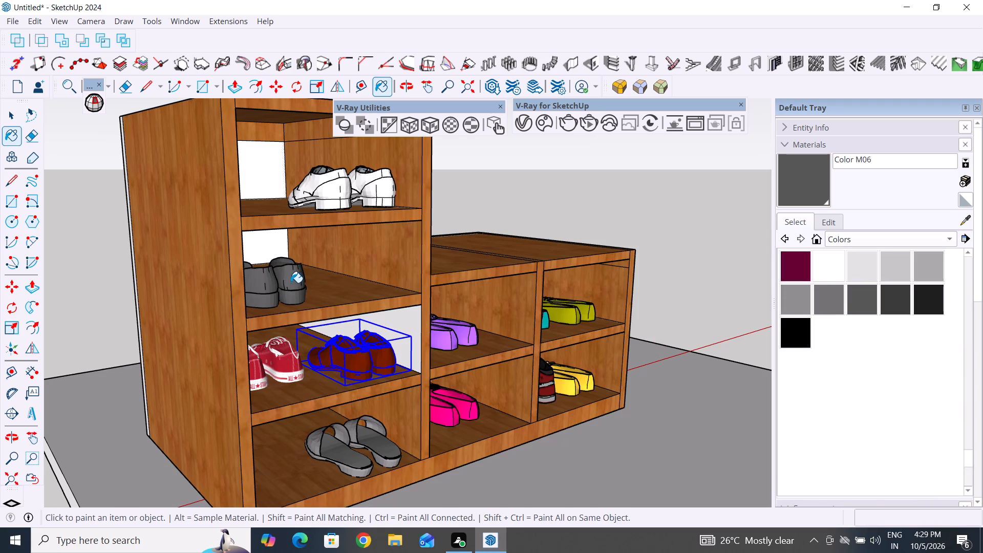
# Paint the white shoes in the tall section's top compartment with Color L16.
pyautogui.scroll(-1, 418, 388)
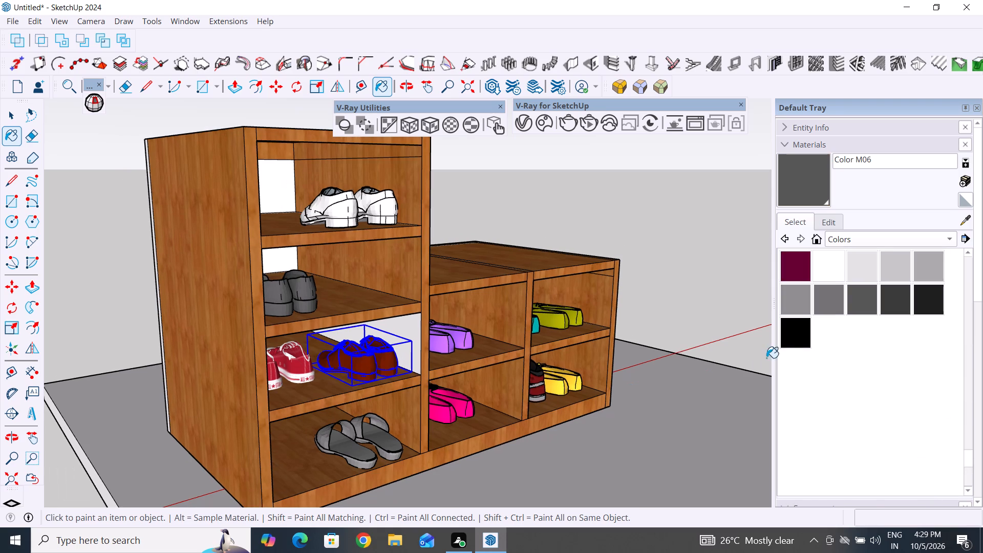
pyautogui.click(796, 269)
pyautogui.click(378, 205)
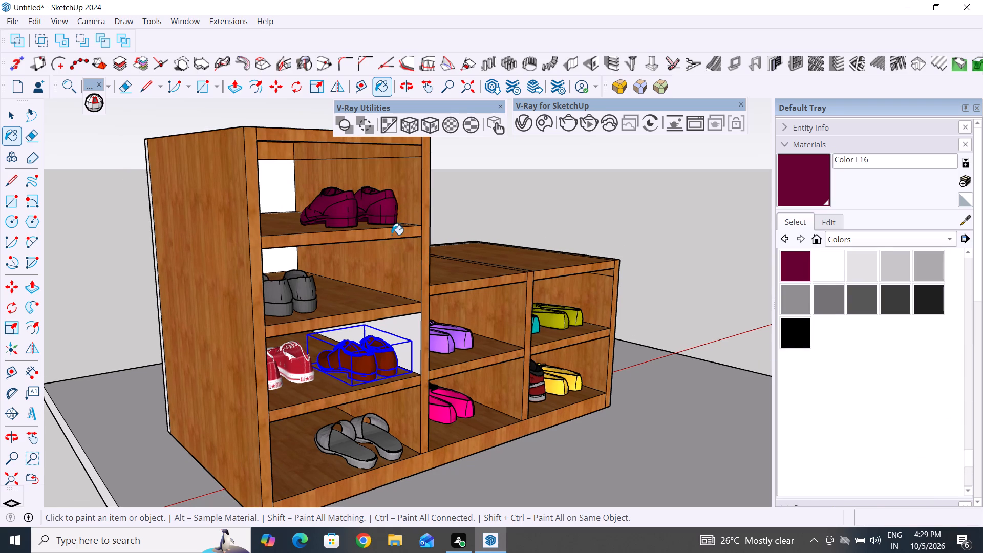
# Paint the shoes in the tall section's top two compartments and the slide sandals in its bottom compartment with Color K08.
pyautogui.scroll(3, 829, 322)
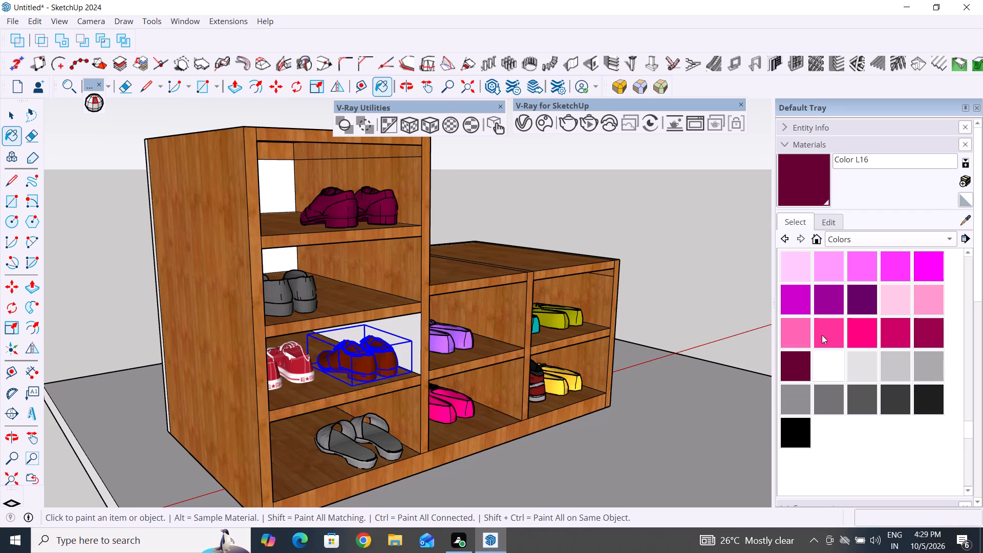
pyautogui.click(858, 295)
pyautogui.click(388, 206)
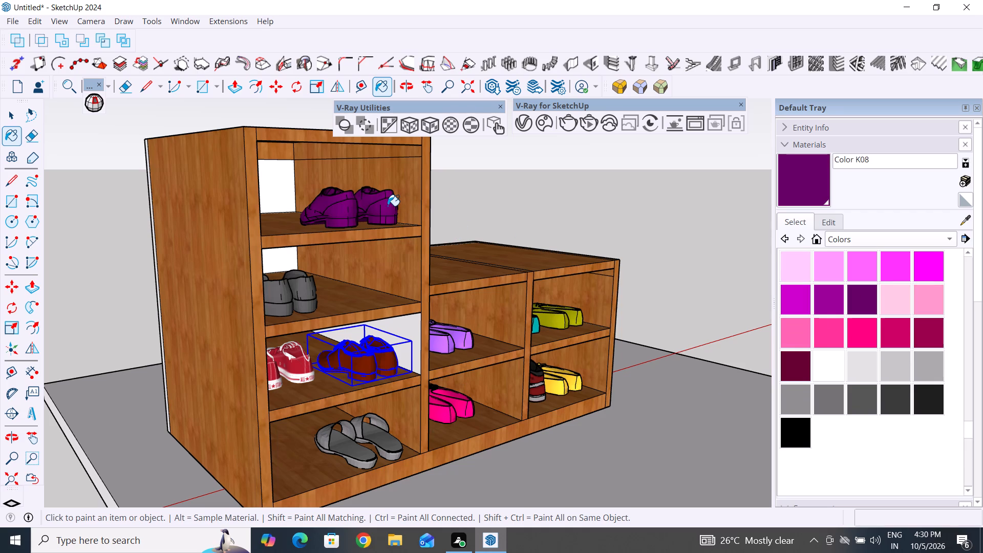
pyautogui.click(300, 297)
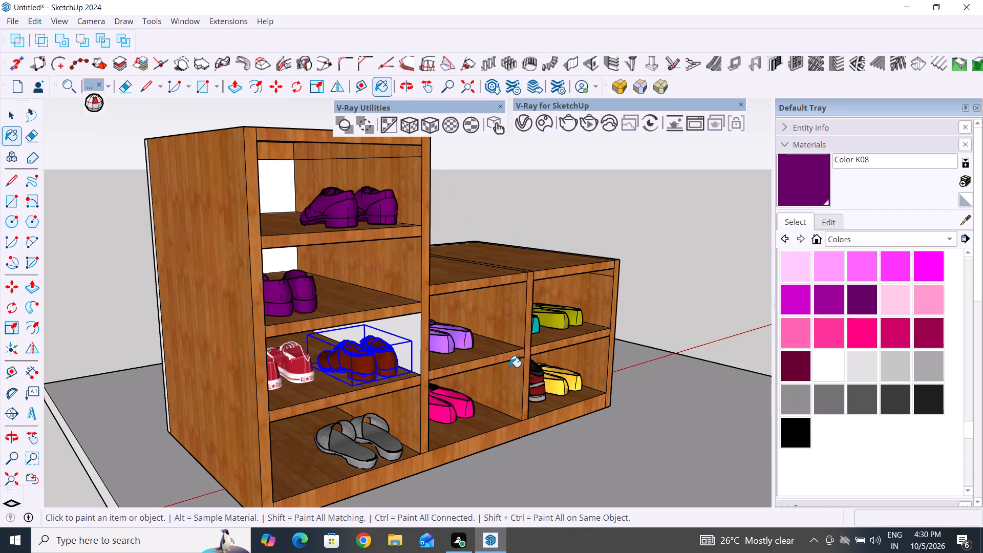
pyautogui.click(367, 464)
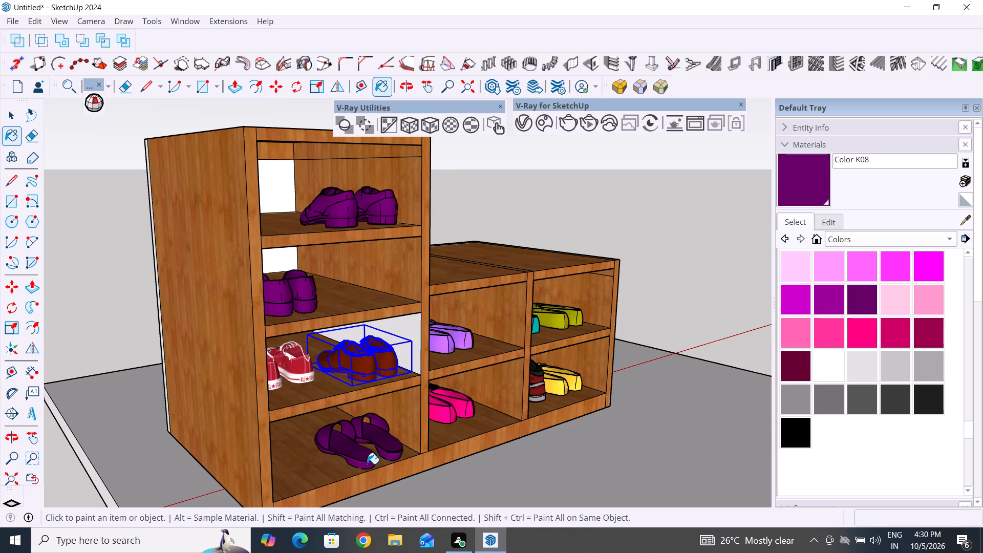
# Paint the shoes in the tall section's top two compartments with Color A08 and clear the selection.
pyautogui.scroll(13, 871, 411)
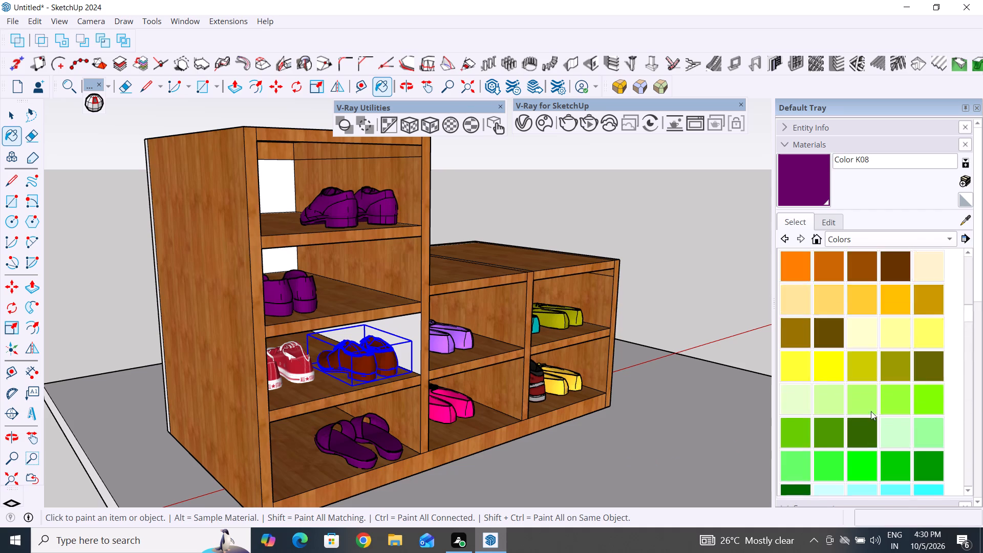
pyautogui.scroll(4, 871, 411)
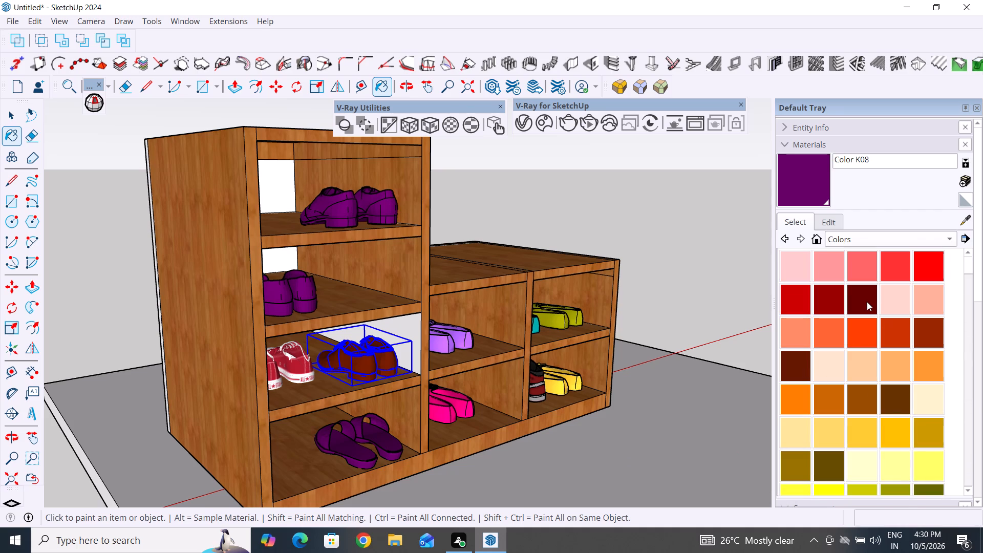
pyautogui.click(867, 302)
pyautogui.click(294, 302)
pyautogui.click(373, 214)
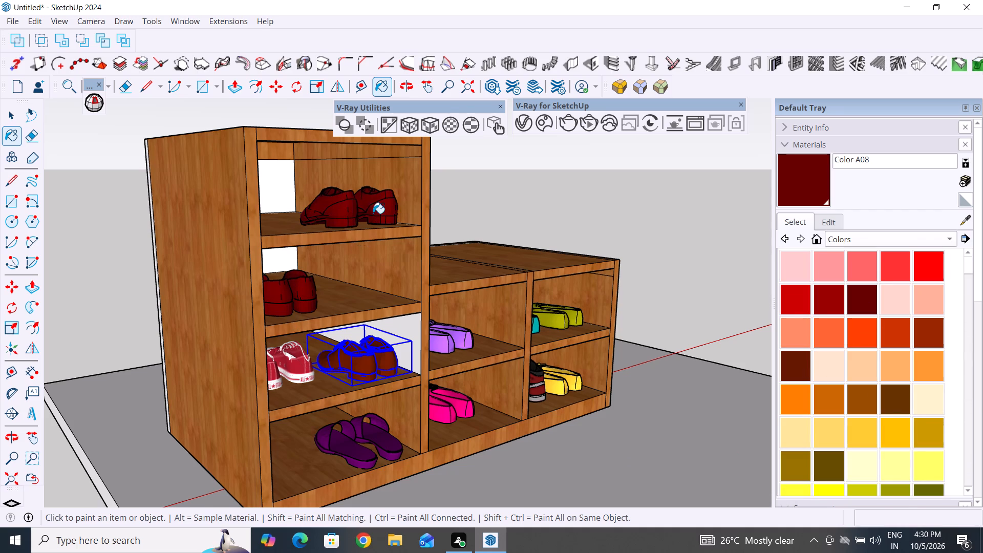
pyautogui.scroll(-1, 572, 430)
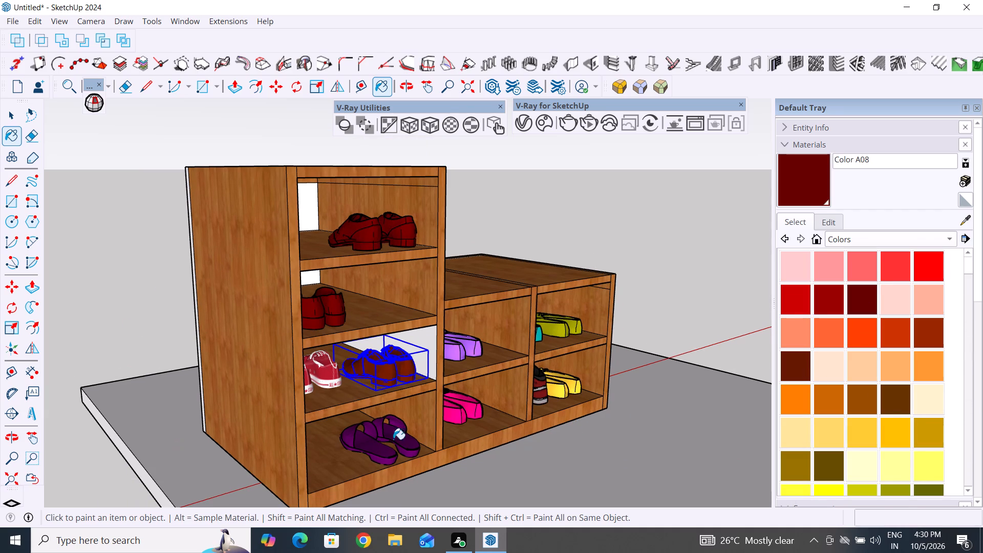
pyautogui.click(5, 111)
pyautogui.click(100, 178)
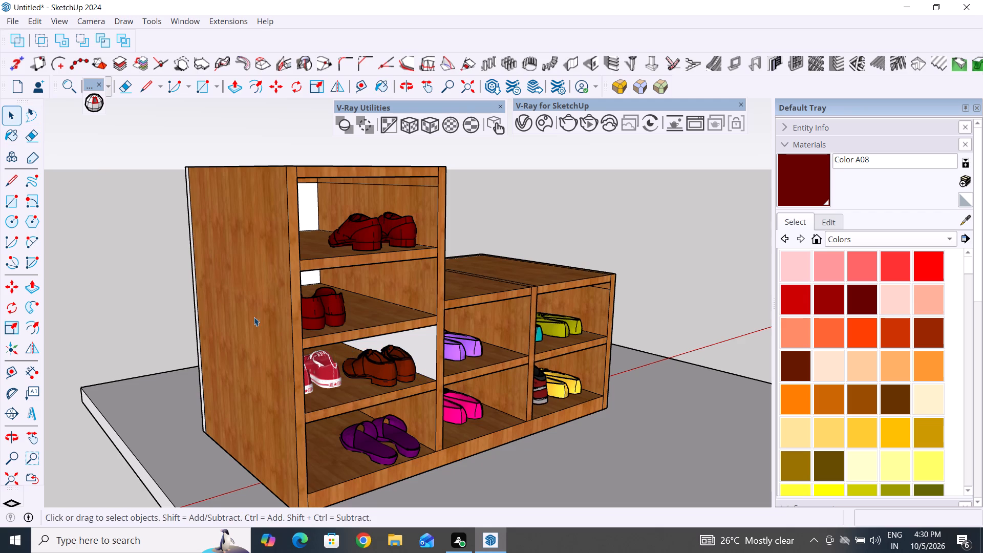
# Start a non-interactive V-Ray render of the whole shoe cabinet on its floor slab, seen from the front at an angle.
pyautogui.scroll(-4, 300, 331)
pyautogui.moveTo(490, 426); pyautogui.dragTo(452, 389, button='middle')
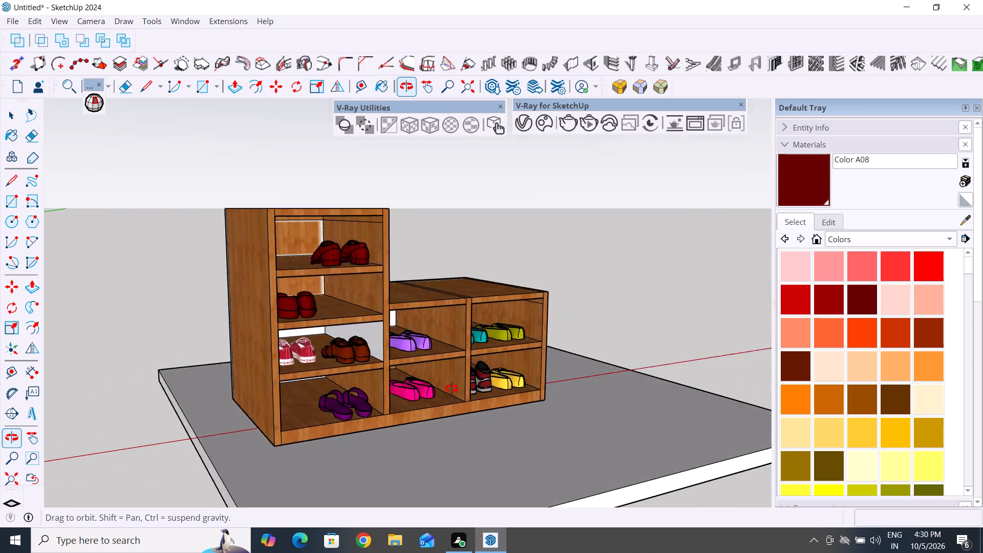
pyautogui.moveTo(452, 389); pyautogui.dragTo(436, 428, button='middle')
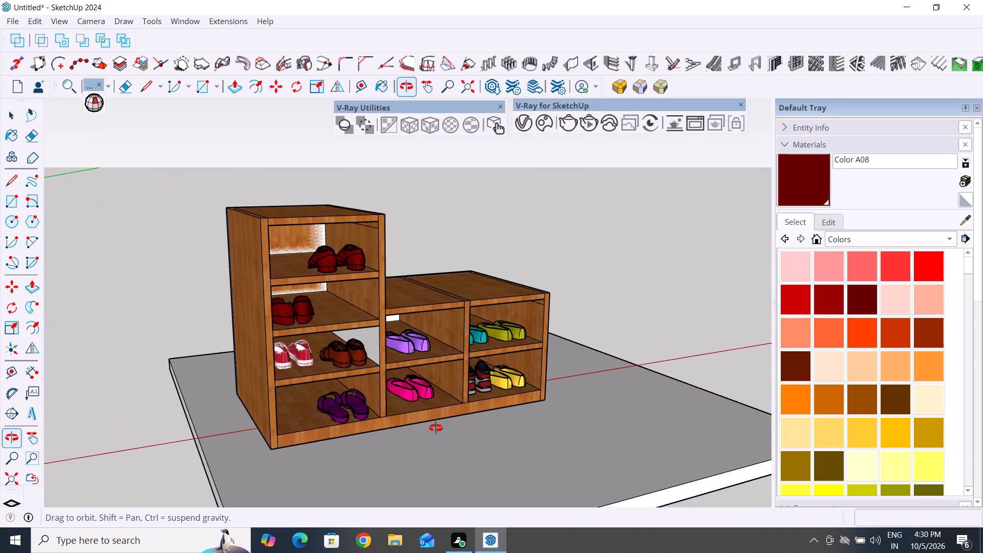
pyautogui.moveTo(436, 428); pyautogui.dragTo(434, 415, button='middle')
pyautogui.scroll(-6, 418, 455)
pyautogui.scroll(2, 409, 279)
pyautogui.moveTo(413, 349); pyautogui.dragTo(412, 327, button='middle')
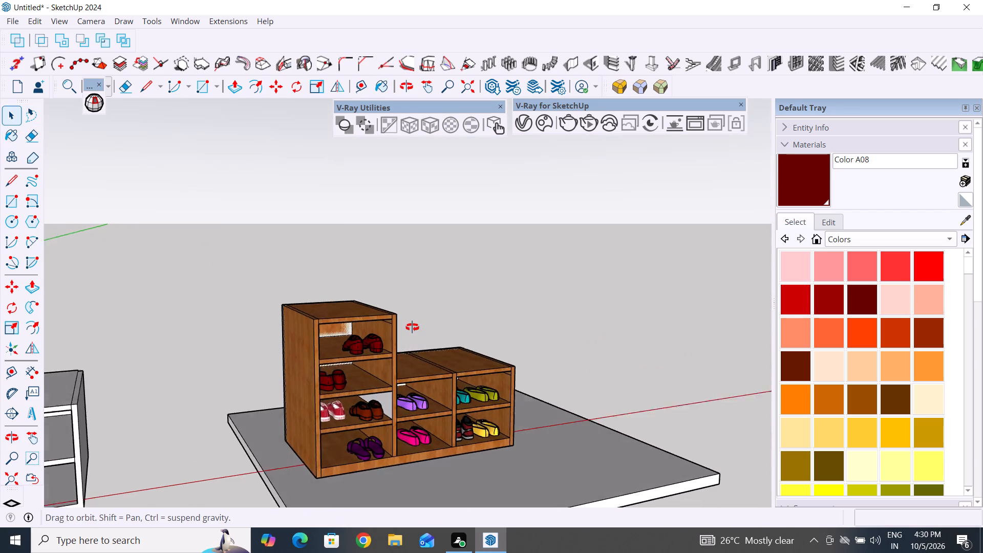
pyautogui.moveTo(412, 327); pyautogui.dragTo(392, 327, button='middle')
pyautogui.scroll(1, 393, 327)
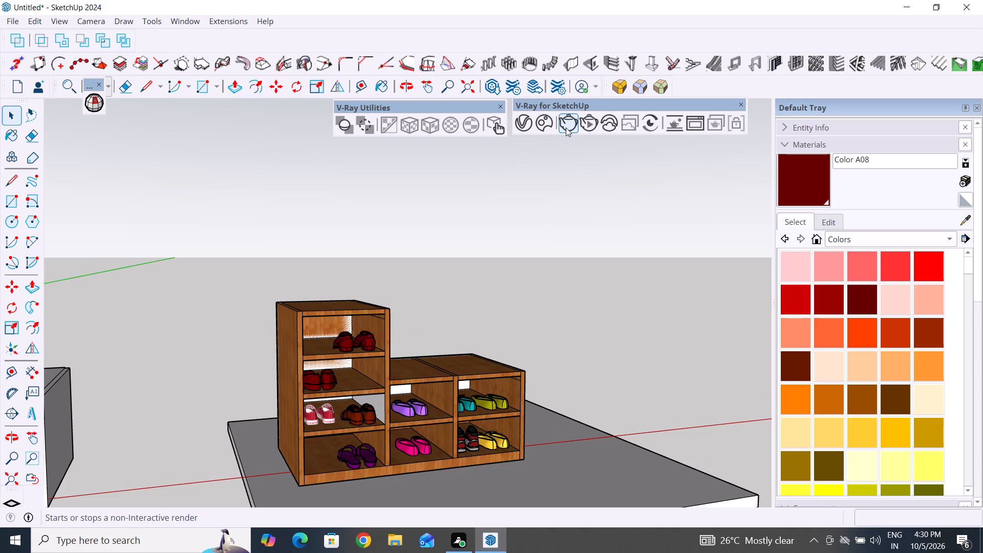
pyautogui.click(568, 126)
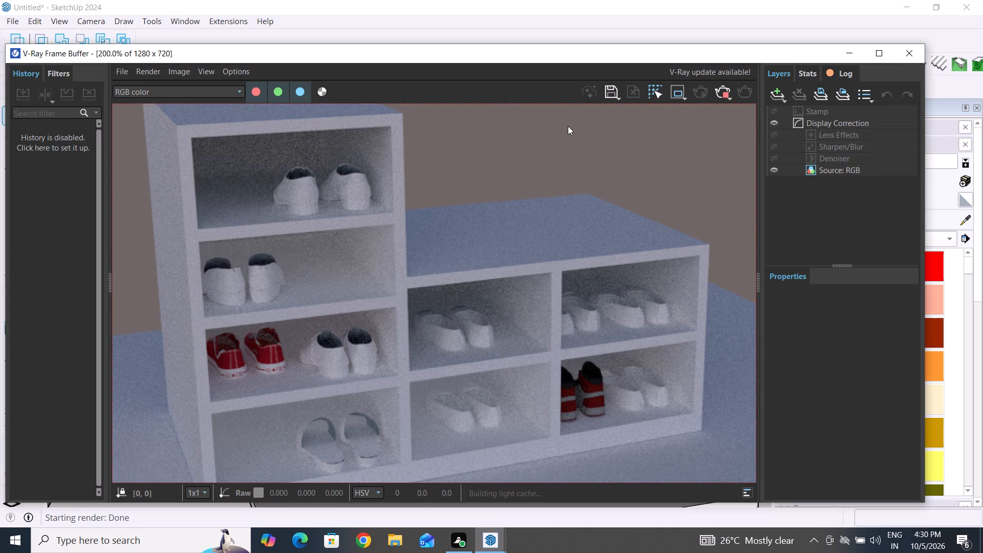
# Examine the developing render of the cabinet, its wood surfaces and the colored shoes in the V-Ray Frame Buffer.
pyautogui.scroll(-2, 478, 383)
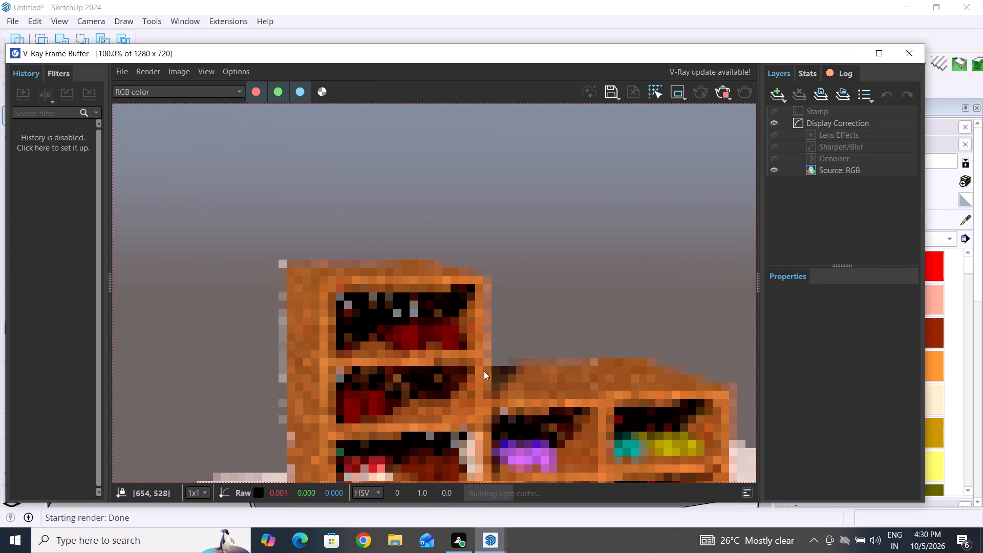
pyautogui.scroll(-3, 484, 371)
pyautogui.scroll(3, 451, 320)
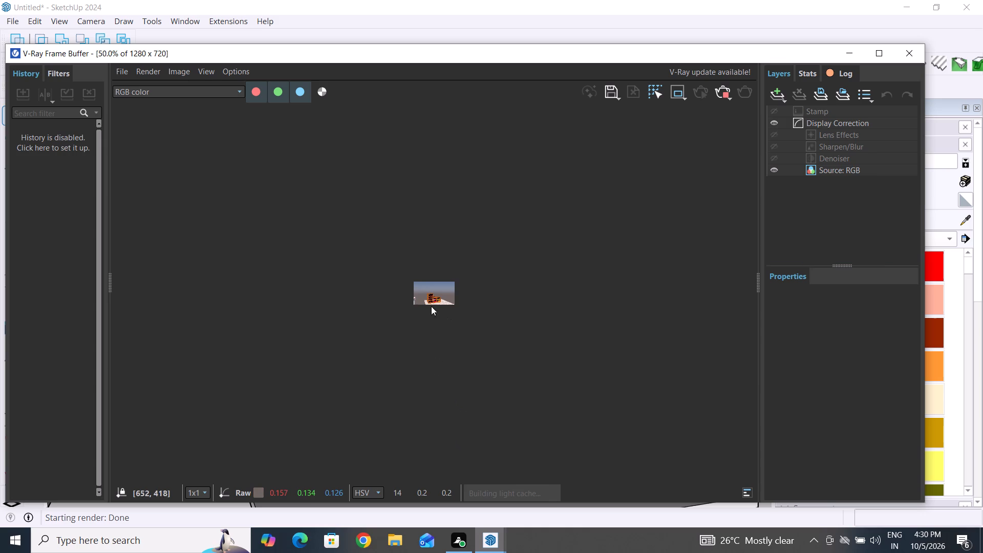
pyautogui.scroll(2, 431, 306)
pyautogui.scroll(-1, 518, 337)
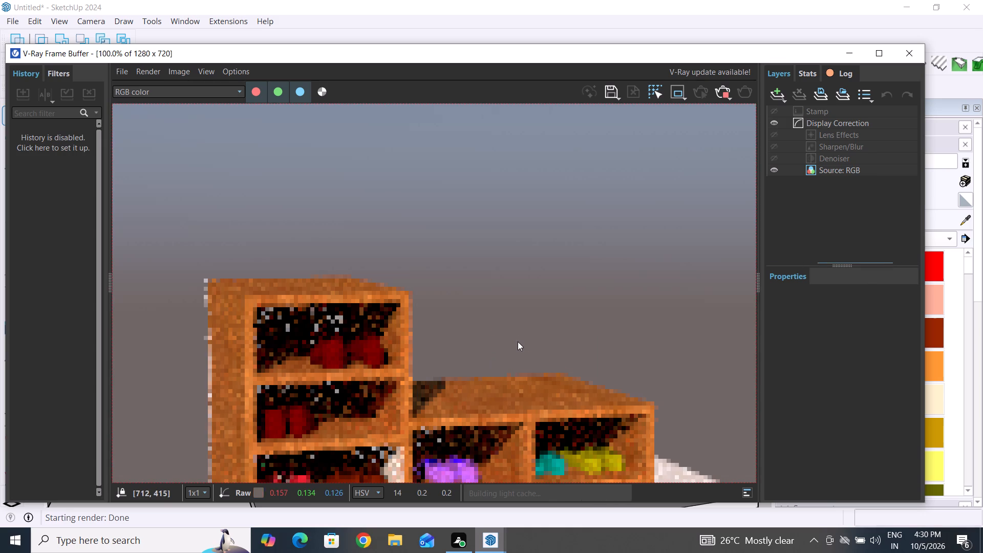
pyautogui.scroll(-2, 552, 314)
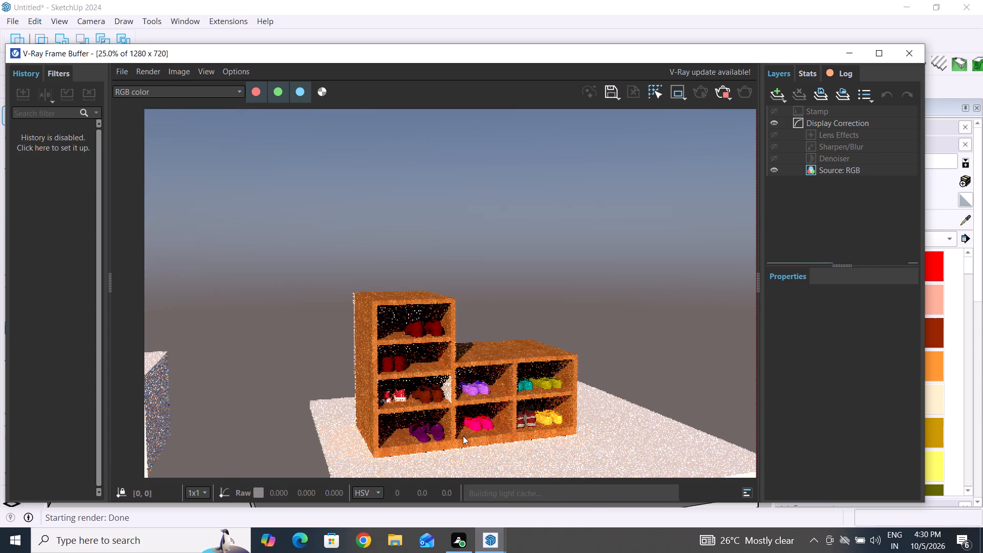
pyautogui.scroll(1, 404, 376)
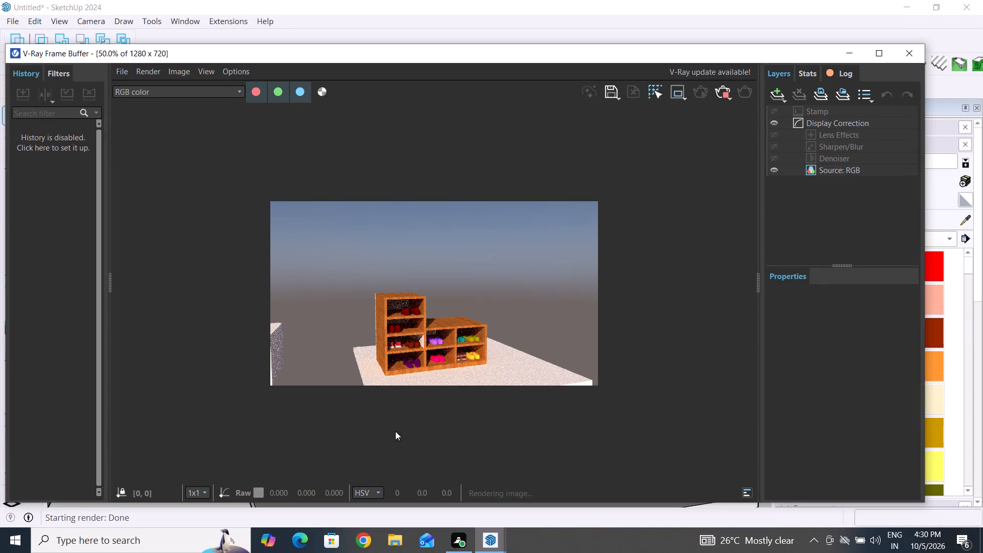
pyautogui.scroll(2, 437, 377)
pyautogui.scroll(-1, 569, 325)
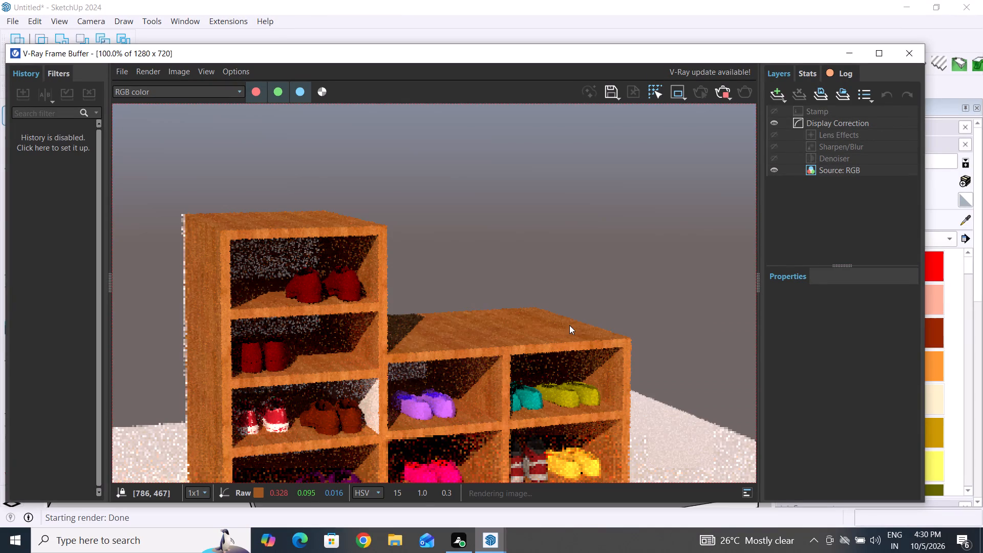
pyautogui.scroll(-1, 614, 335)
pyautogui.scroll(-1, 592, 376)
pyautogui.scroll(1, 446, 442)
pyautogui.scroll(2, 374, 436)
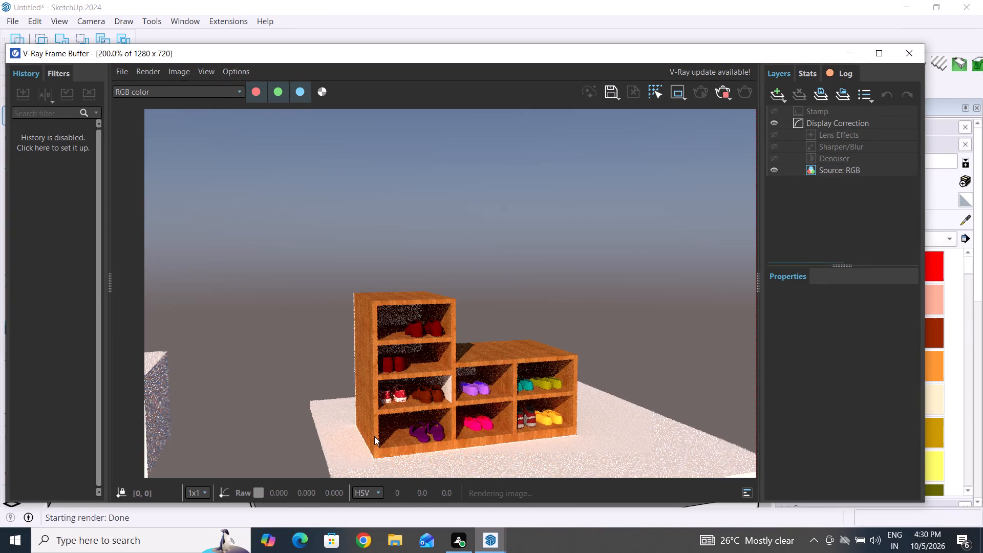
pyautogui.scroll(-1, 479, 371)
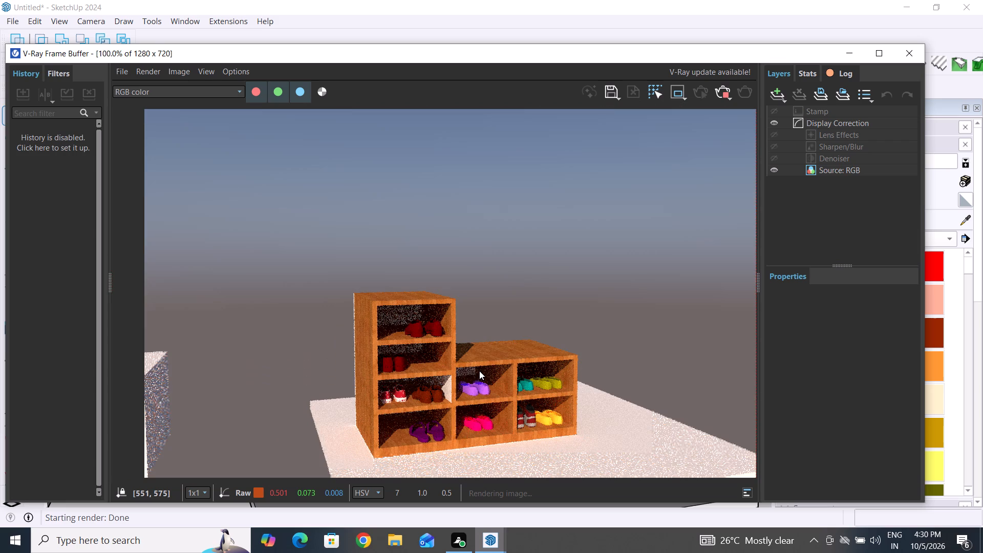
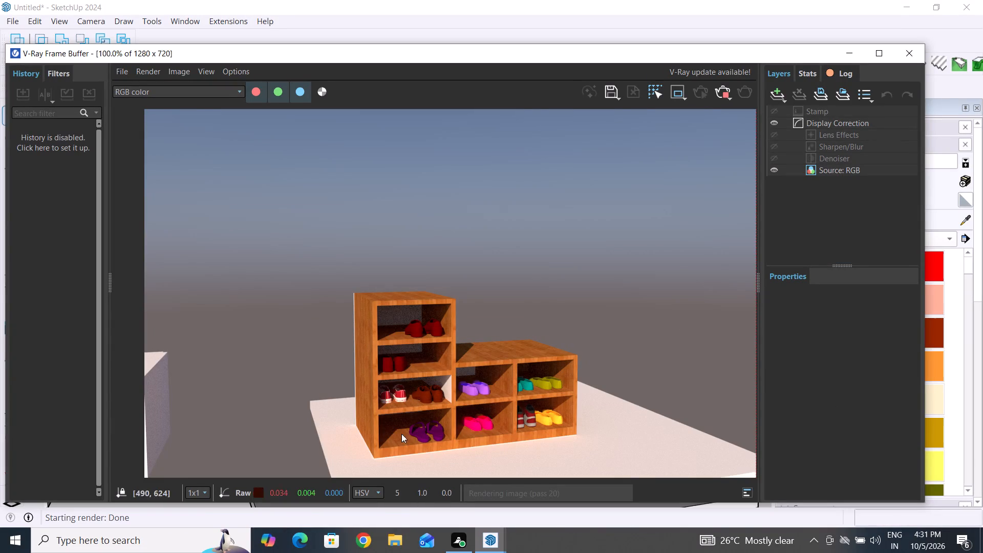
# Examine the rendered cabinet and its colored shoes at different magnifications, and close the V-Ray Frame Buffer.
pyautogui.scroll(-1, 452, 380)
pyautogui.scroll(3, 446, 407)
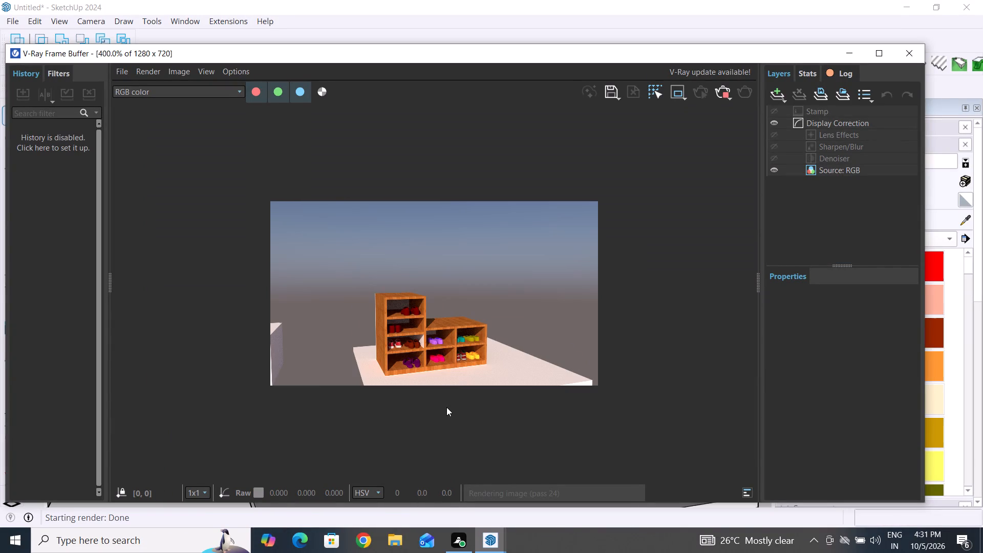
pyautogui.scroll(-1, 558, 377)
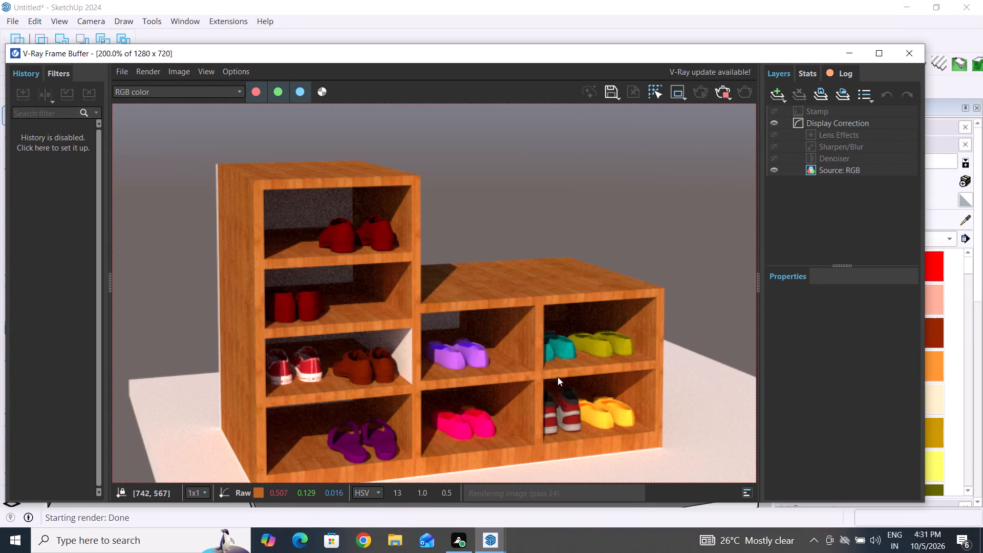
pyautogui.scroll(-1, 558, 377)
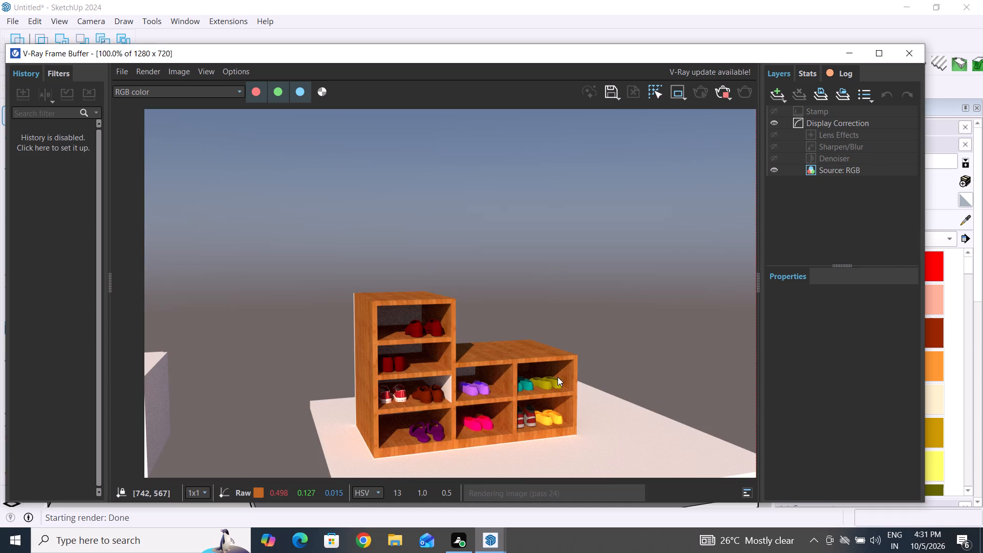
pyautogui.click(920, 41)
pyautogui.click(912, 46)
# Paint the white vertical strip along the rear edge of the tall section's outer side with Wood Bamboo.
pyautogui.moveTo(314, 369); pyautogui.dragTo(442, 369, button='middle')
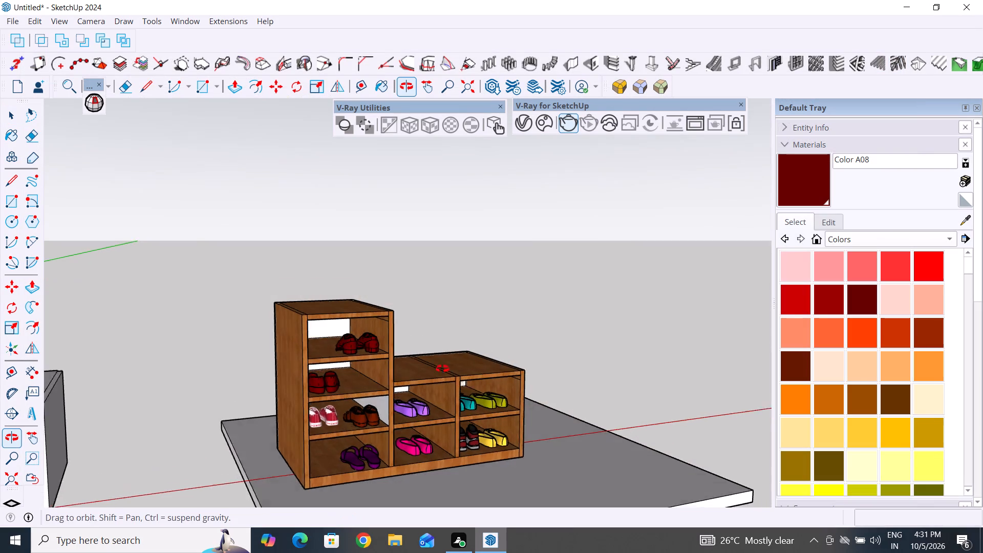
pyautogui.moveTo(442, 369); pyautogui.dragTo(701, 394, button='middle')
pyautogui.scroll(4, 347, 350)
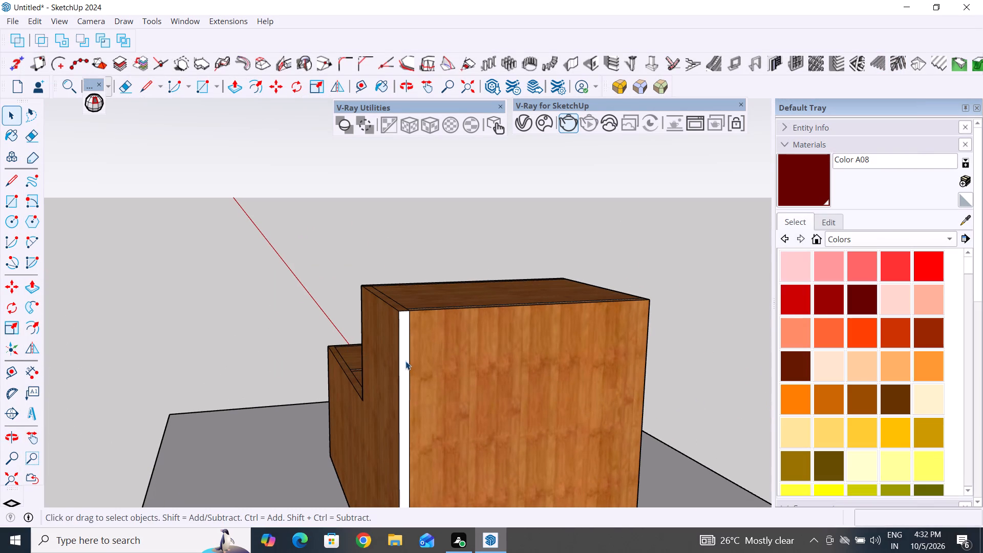
pyautogui.click(404, 360)
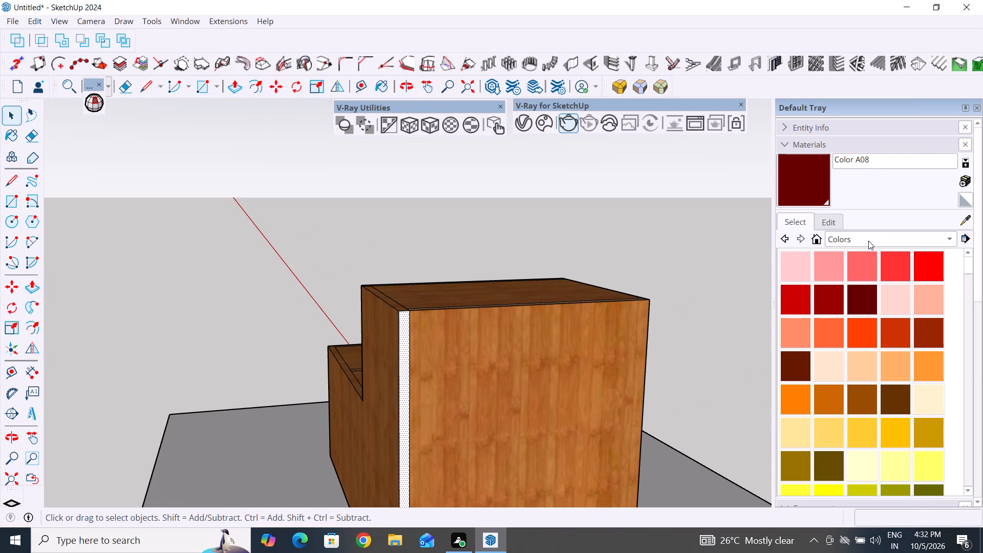
pyautogui.click(868, 241)
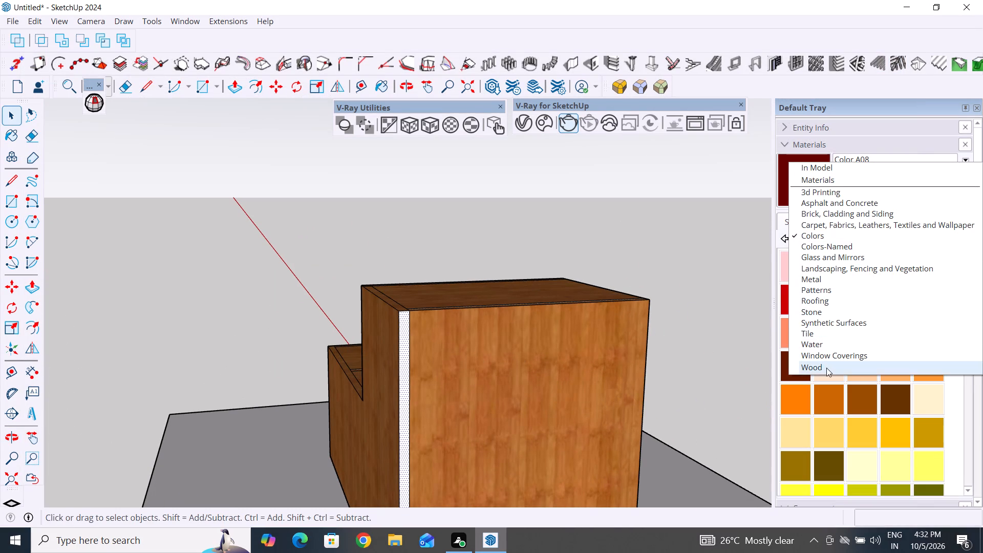
pyautogui.click(826, 368)
pyautogui.click(796, 270)
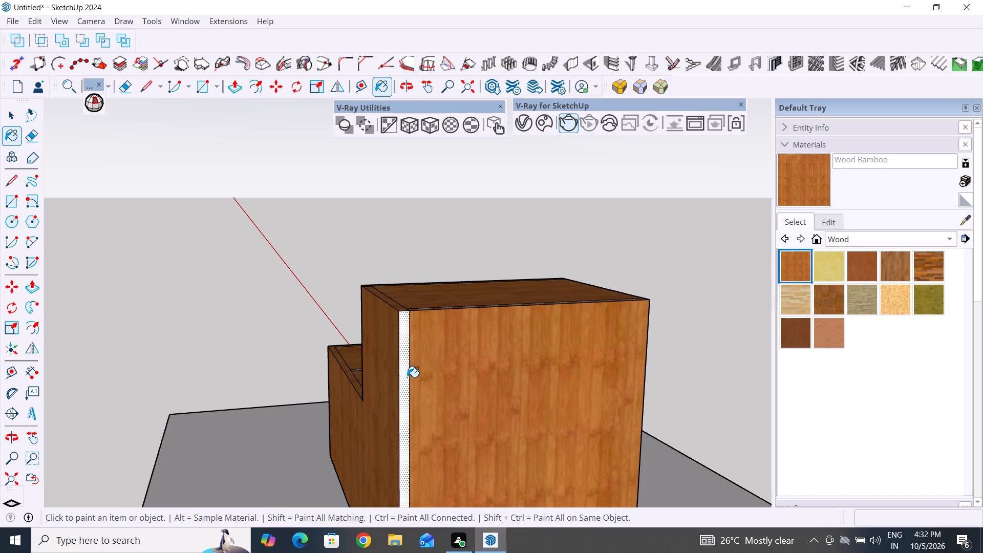
pyautogui.click(407, 377)
pyautogui.scroll(-4, 402, 371)
pyautogui.moveTo(483, 399); pyautogui.dragTo(471, 432, button='middle')
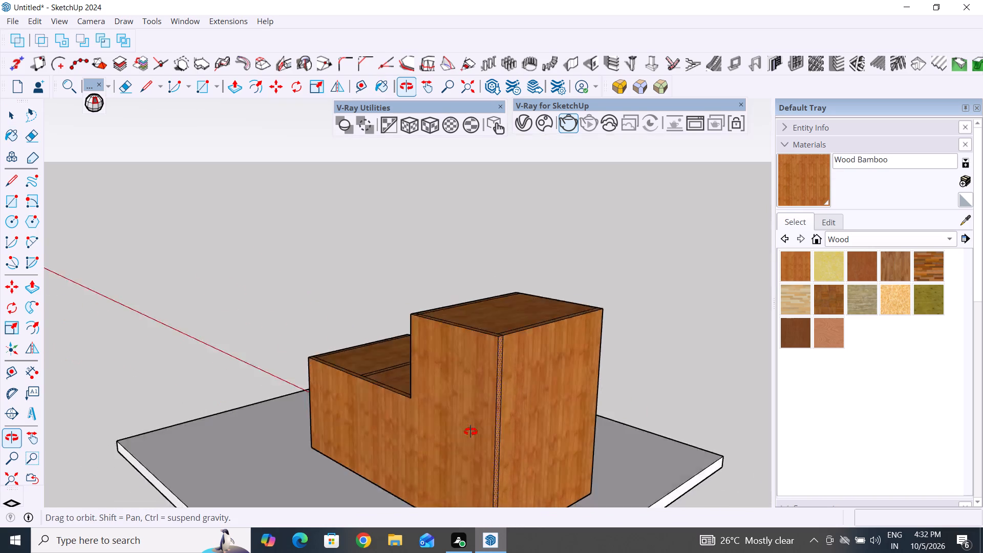
pyautogui.moveTo(471, 432); pyautogui.dragTo(370, 411, button='middle')
pyautogui.scroll(-5, 478, 305)
pyautogui.moveTo(553, 344); pyautogui.dragTo(311, 365, button='middle')
pyautogui.scroll(-4, 445, 210)
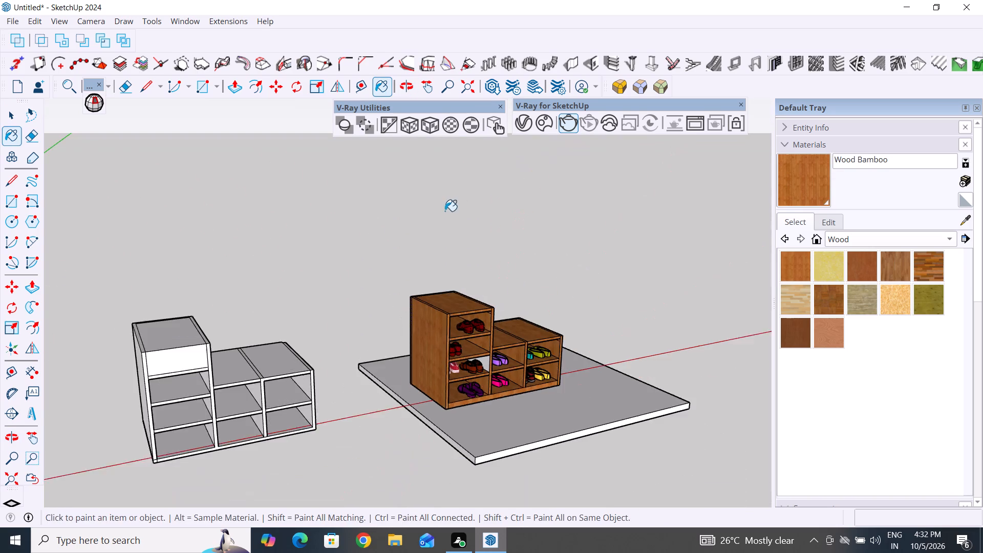
pyautogui.scroll(4, 598, 445)
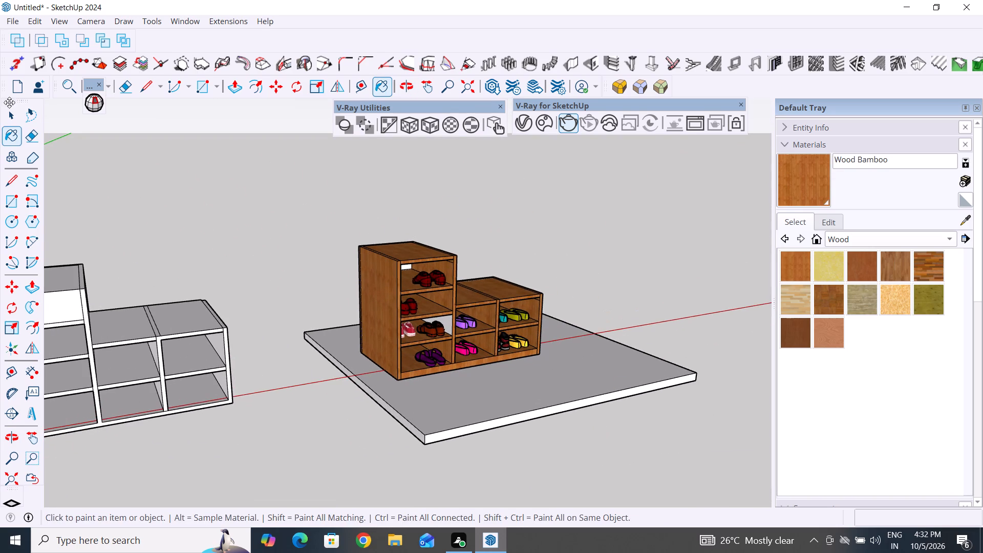
pyautogui.click(9, 112)
pyautogui.click(160, 215)
# Paint the floor slab under the cabinet with Tile Limestone Multi and frame the cabinet from the front at an angle.
pyautogui.click(943, 238)
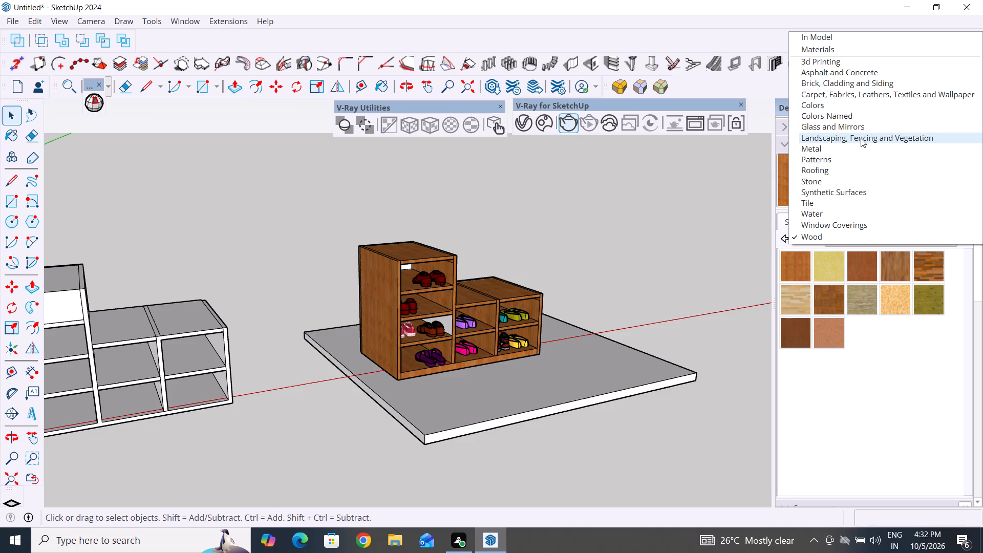
pyautogui.click(844, 206)
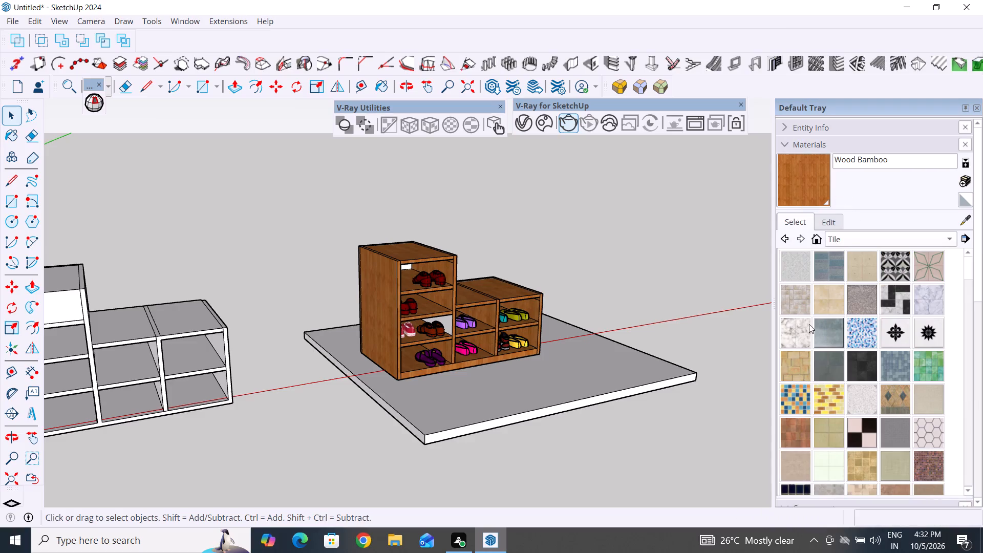
pyautogui.scroll(-4, 804, 373)
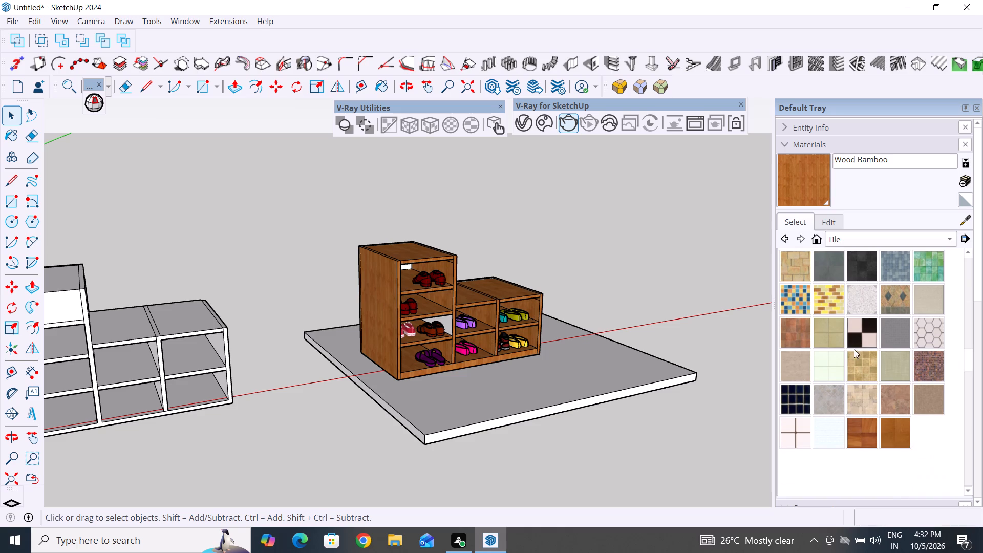
pyautogui.click(862, 366)
pyautogui.click(584, 388)
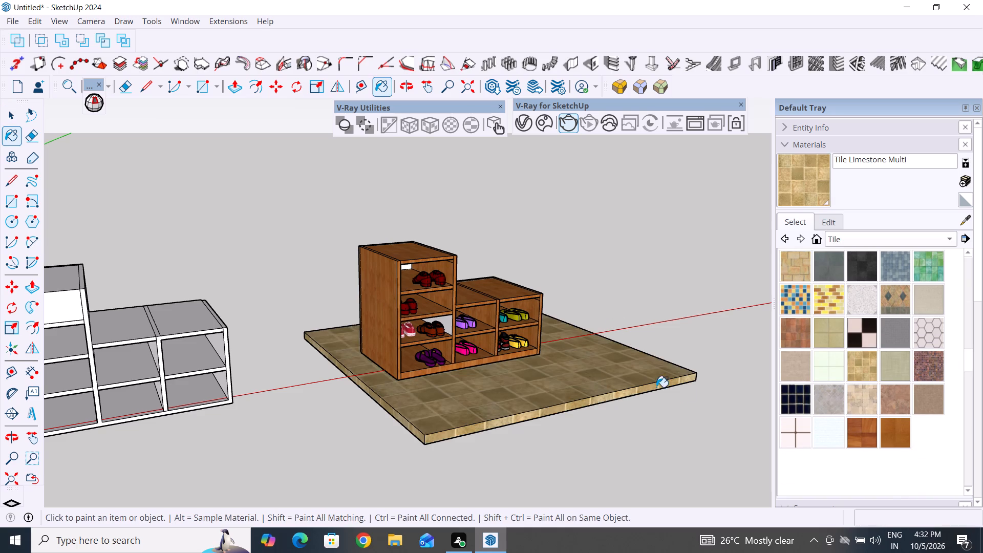
pyautogui.moveTo(678, 407); pyautogui.dragTo(663, 461, button='middle')
pyautogui.scroll(4, 545, 368)
pyautogui.moveTo(575, 389); pyautogui.dragTo(621, 378, button='middle')
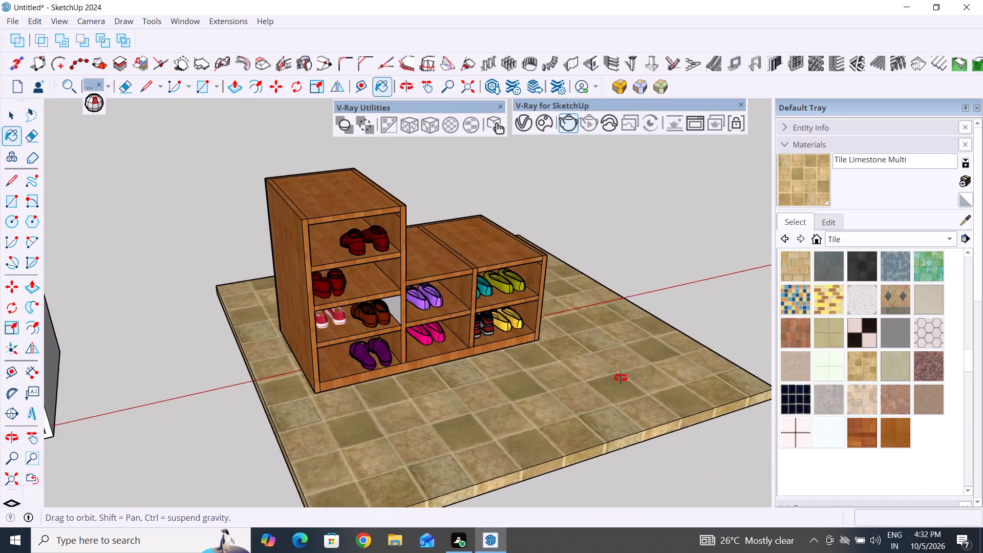
pyautogui.moveTo(621, 378); pyautogui.dragTo(623, 377, button='middle')
pyautogui.scroll(3, 615, 291)
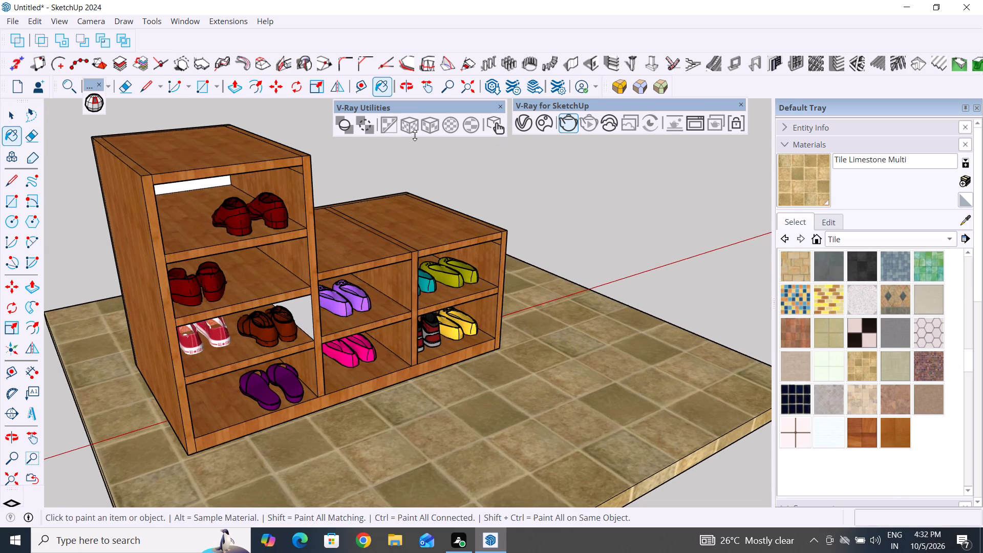
pyautogui.click(431, 128)
pyautogui.click(527, 374)
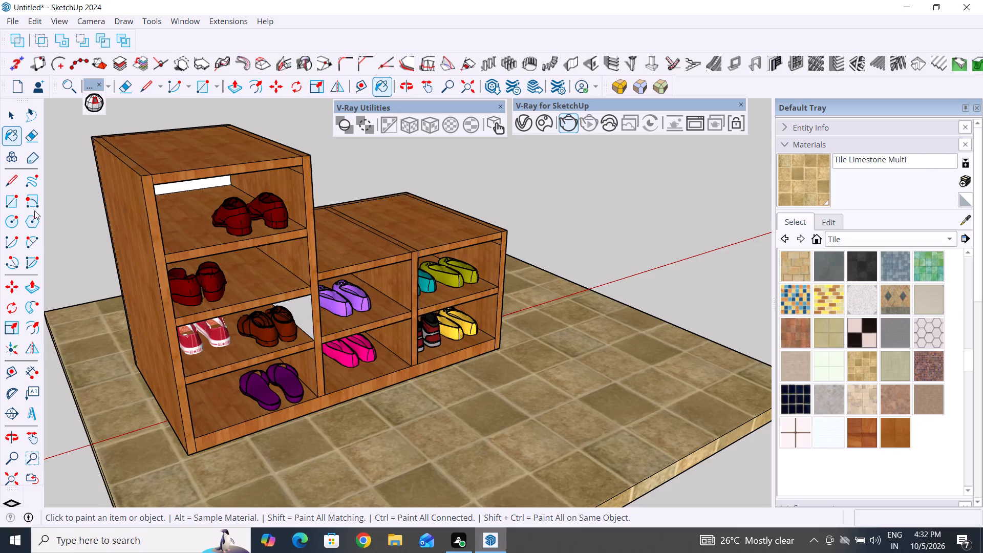
pyautogui.click(4, 111)
pyautogui.click(595, 224)
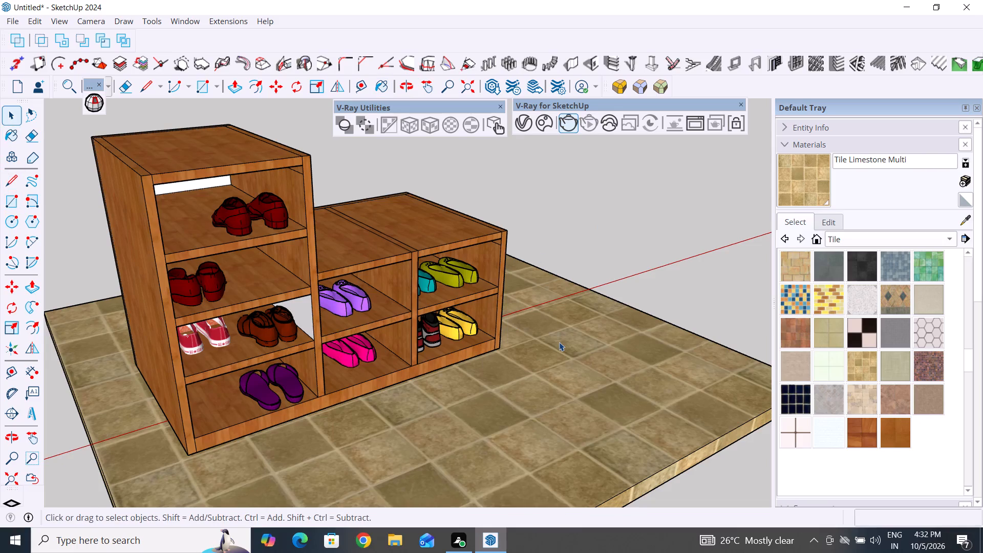
pyautogui.scroll(-2, 559, 343)
pyautogui.moveTo(571, 388); pyautogui.dragTo(542, 354, button='middle')
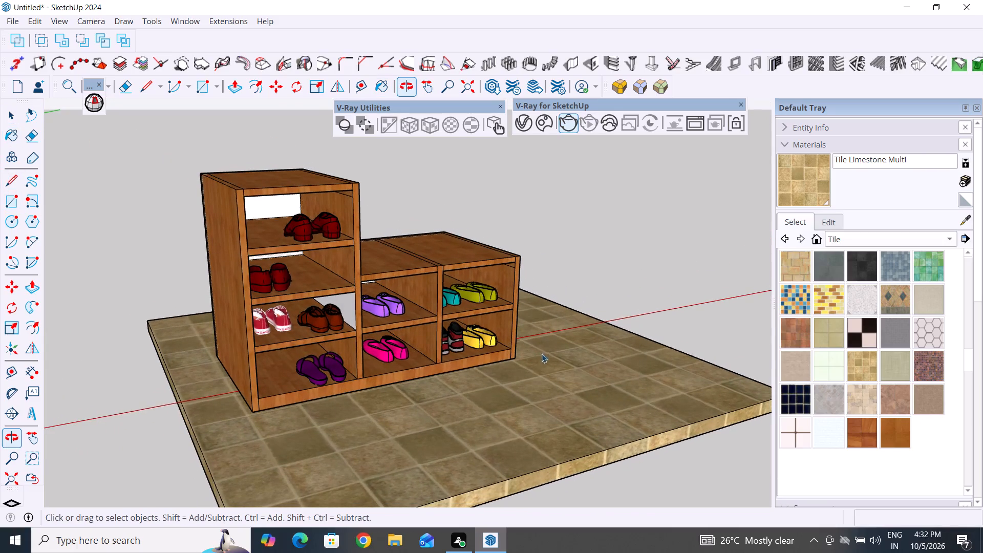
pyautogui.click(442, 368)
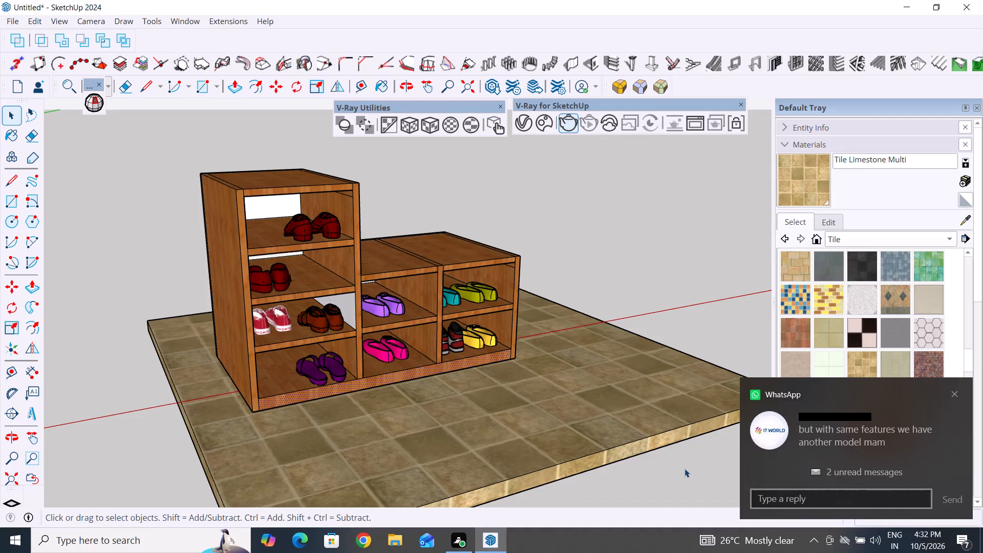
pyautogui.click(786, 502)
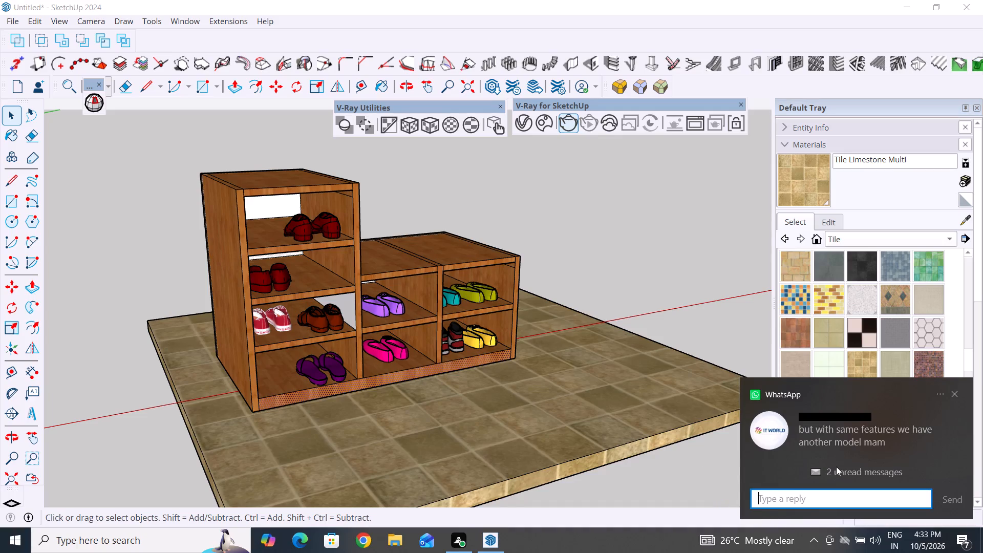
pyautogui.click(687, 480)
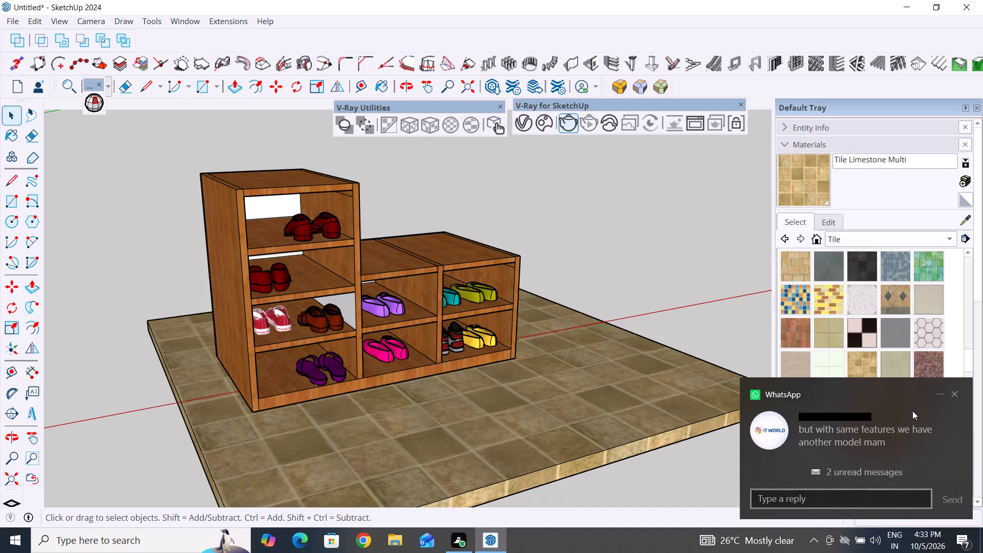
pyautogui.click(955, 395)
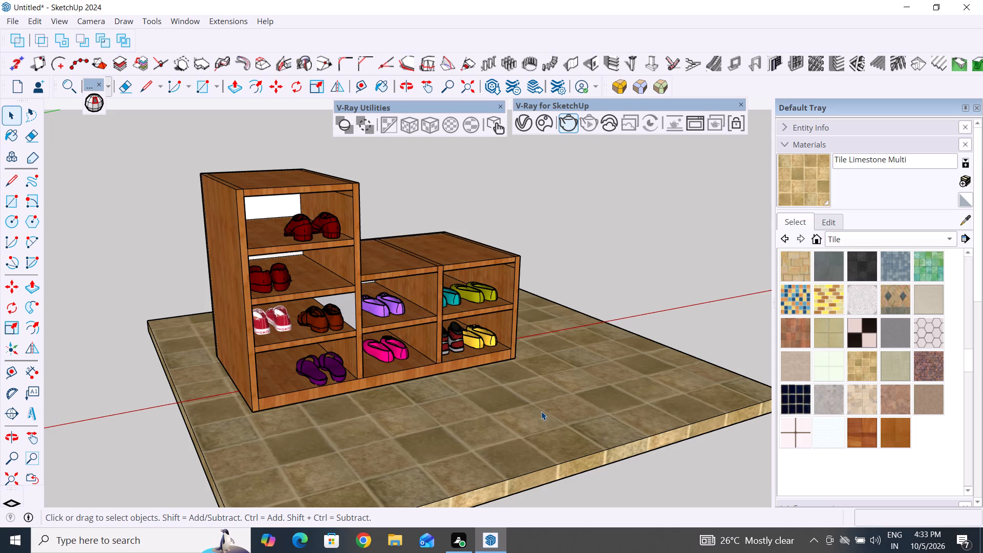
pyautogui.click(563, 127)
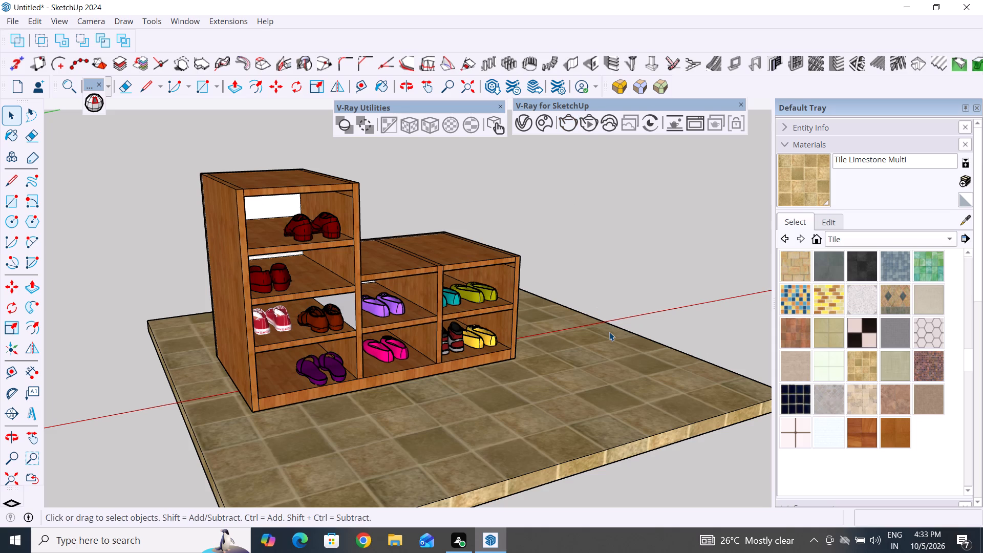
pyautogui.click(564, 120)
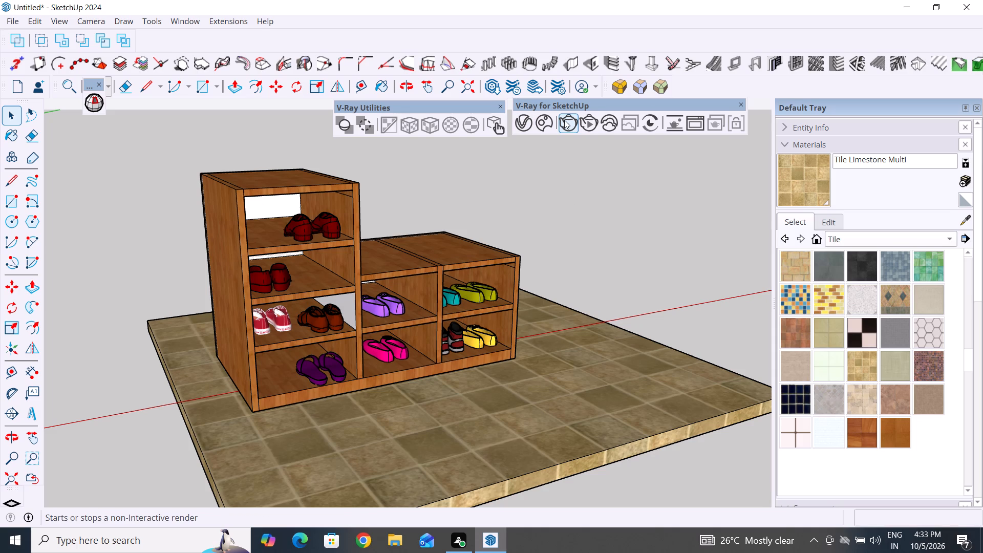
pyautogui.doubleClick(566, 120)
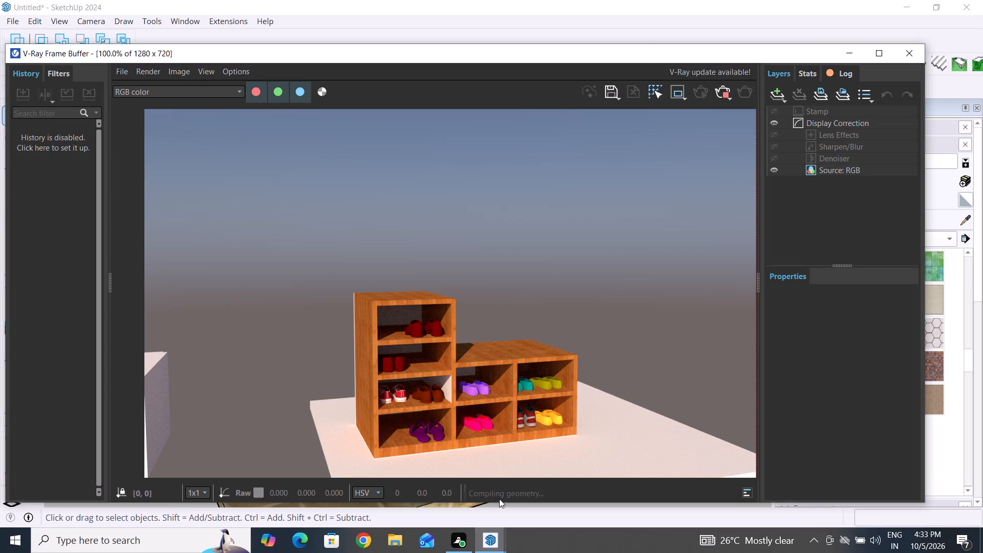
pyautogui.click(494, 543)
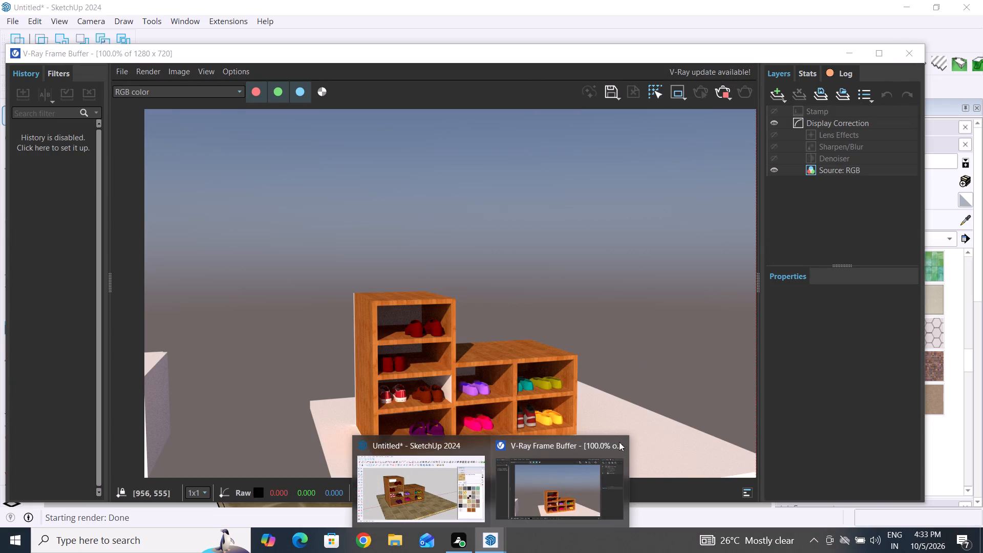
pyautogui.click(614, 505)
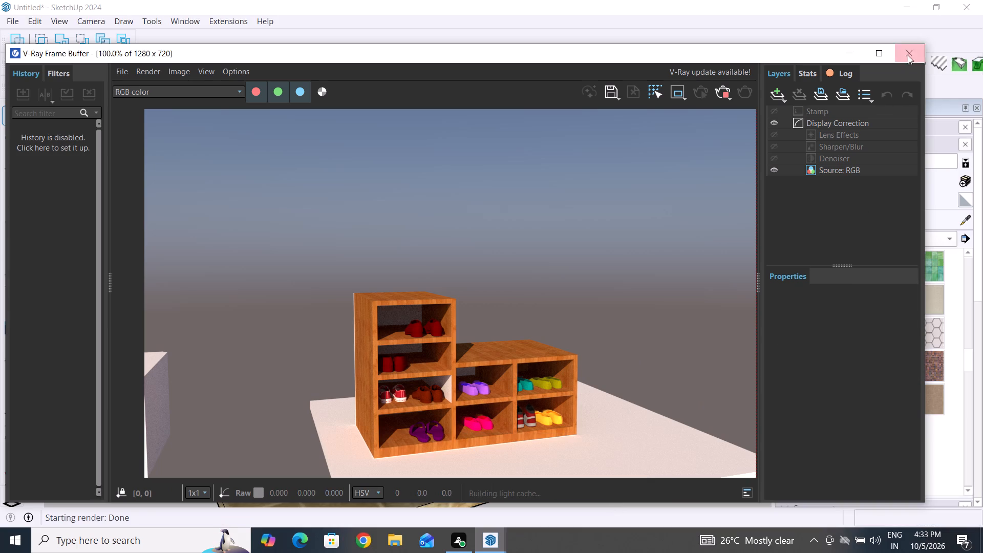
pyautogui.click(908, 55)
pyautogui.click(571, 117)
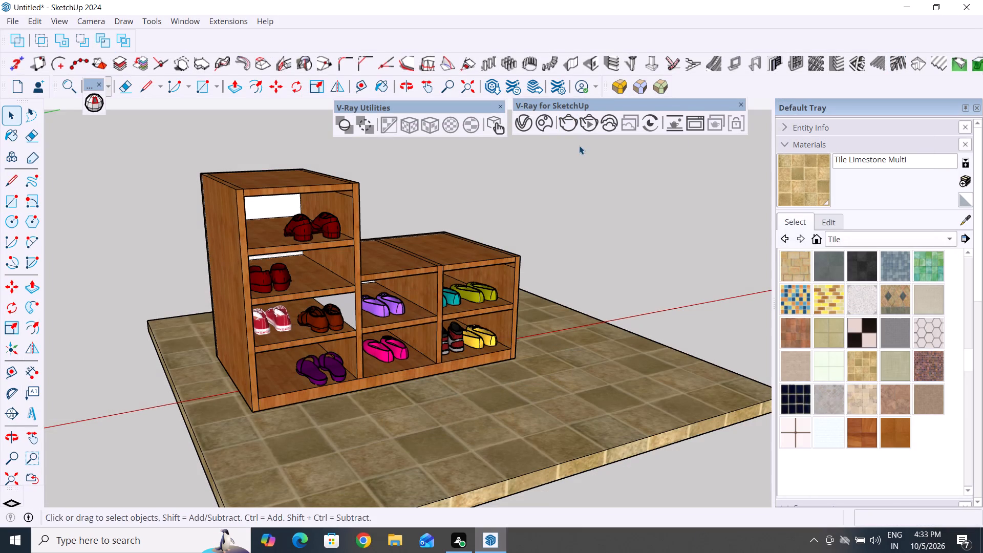
# Start a non-interactive V-Ray render of the shoe cabinet on its limestone-tiled floor slab.
pyautogui.click(572, 124)
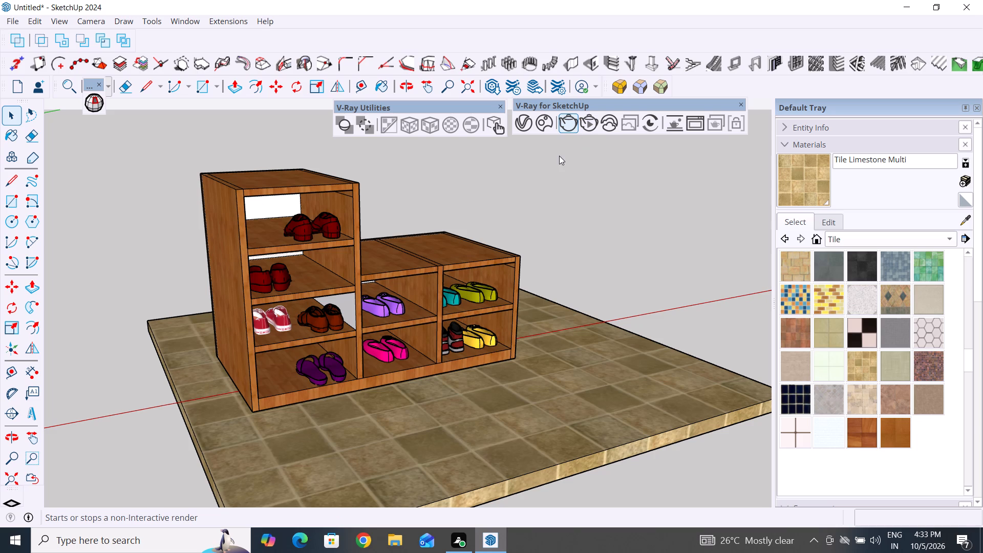
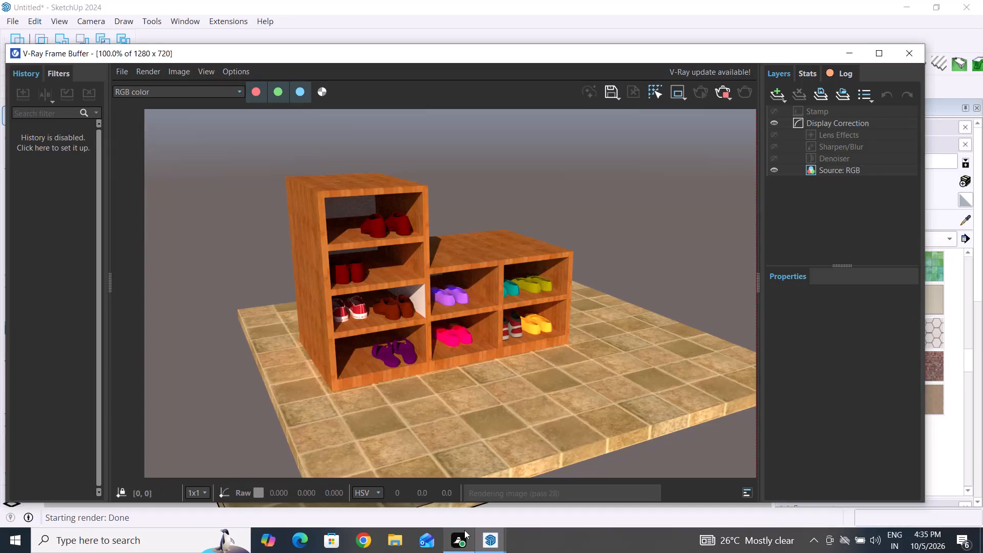
# Save the rendered shoe cabinet image as a PNG named SHOE RACK in the Sketchup intership file folder under Documents.
pyautogui.click(123, 75)
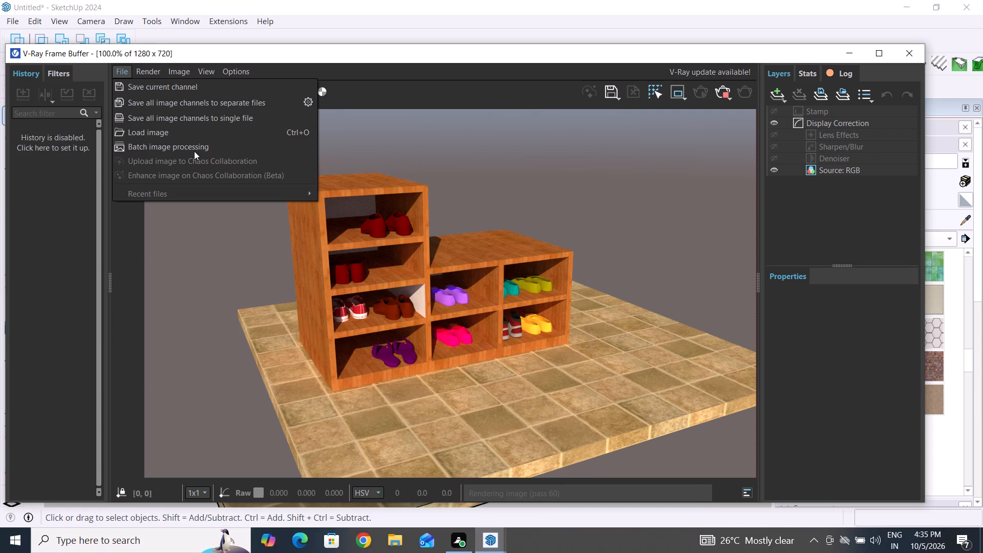
pyautogui.click(187, 93)
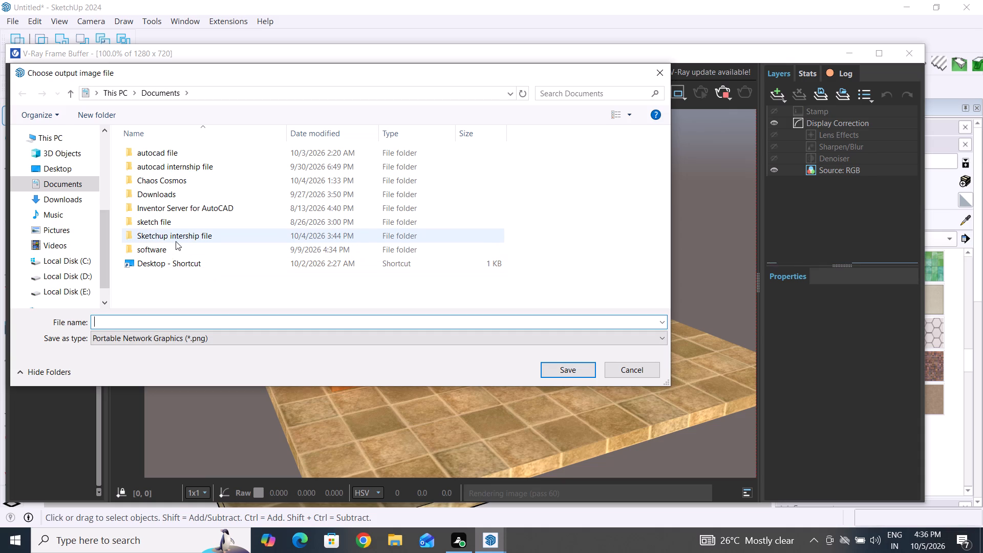
pyautogui.click(184, 236)
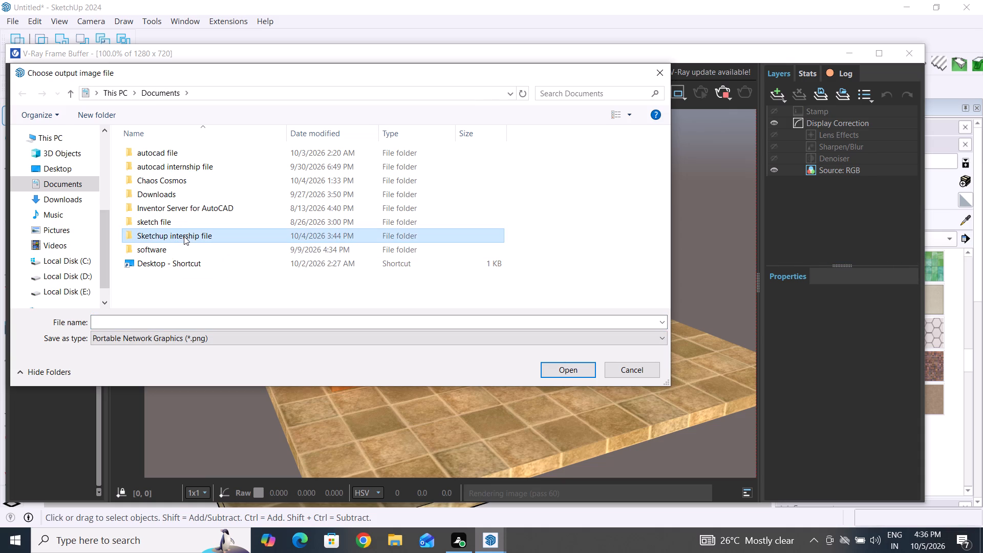
pyautogui.doubleClick(184, 236)
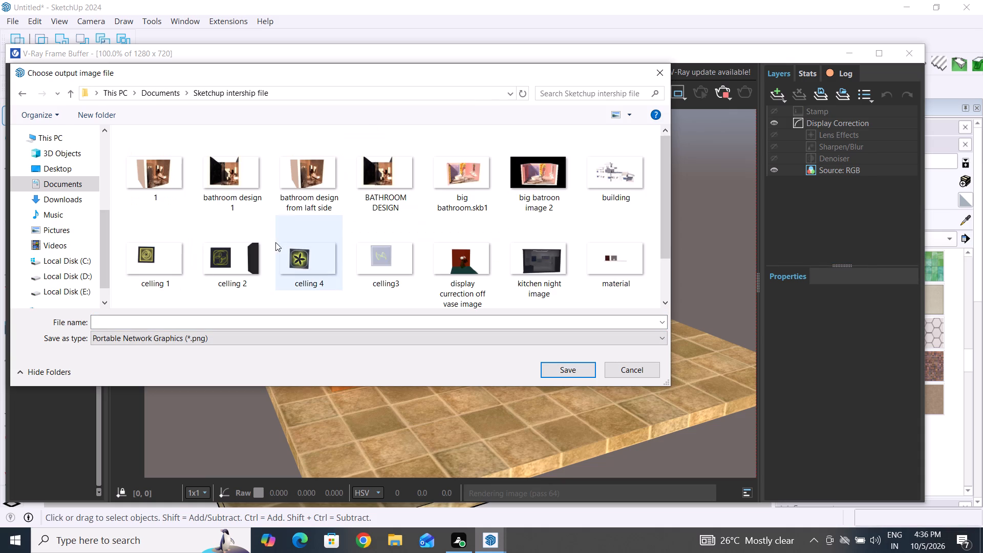
pyautogui.click(335, 322)
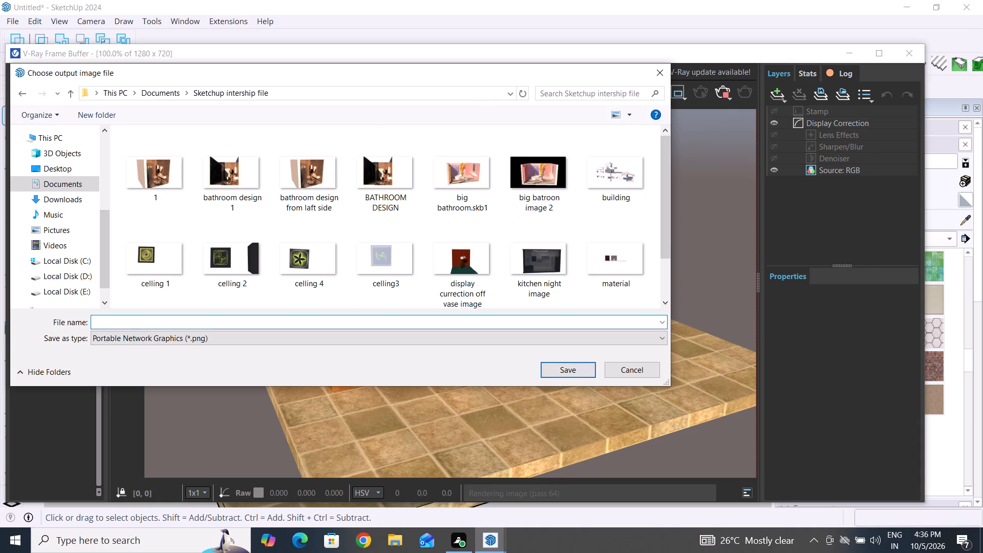
pyautogui.write('SHOE RA')
pyautogui.write('CK')
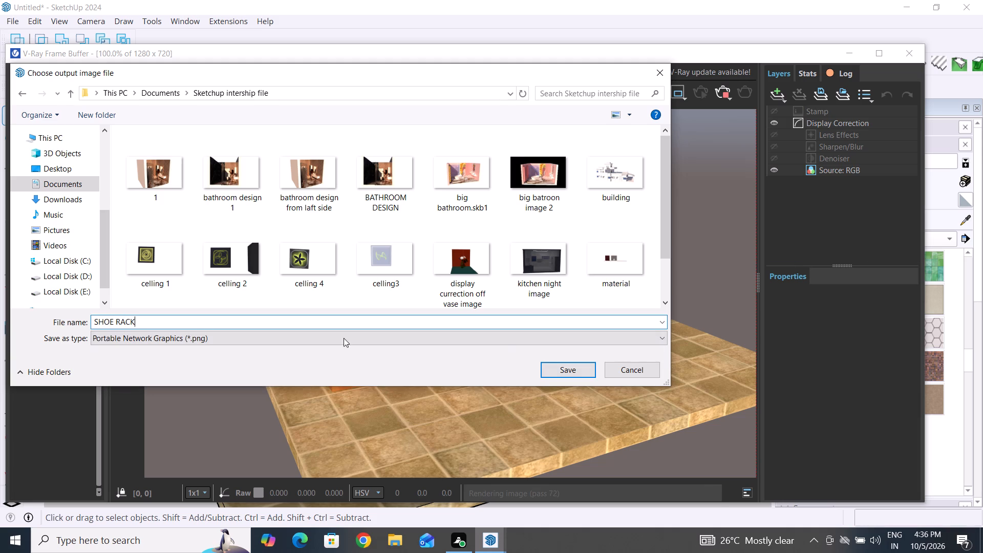
pyautogui.click(581, 368)
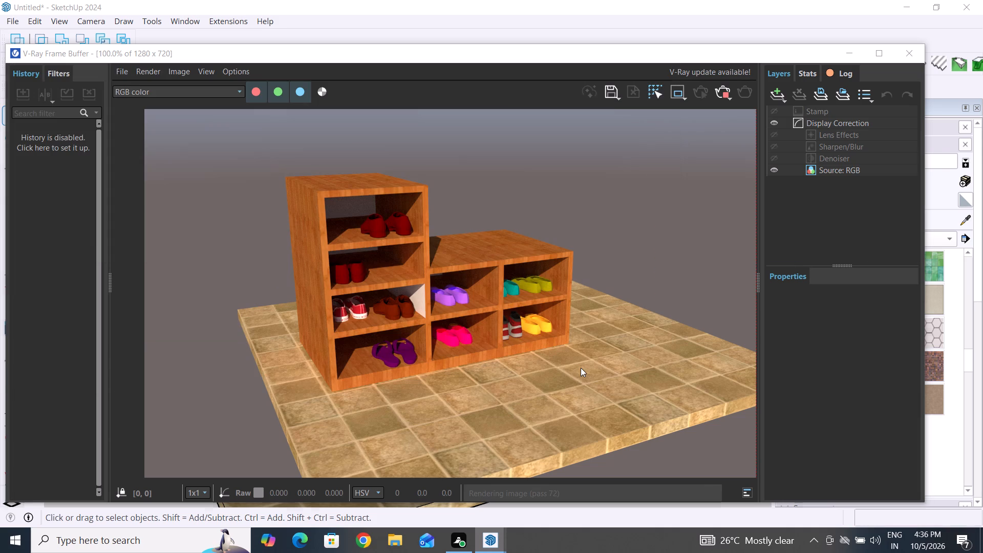
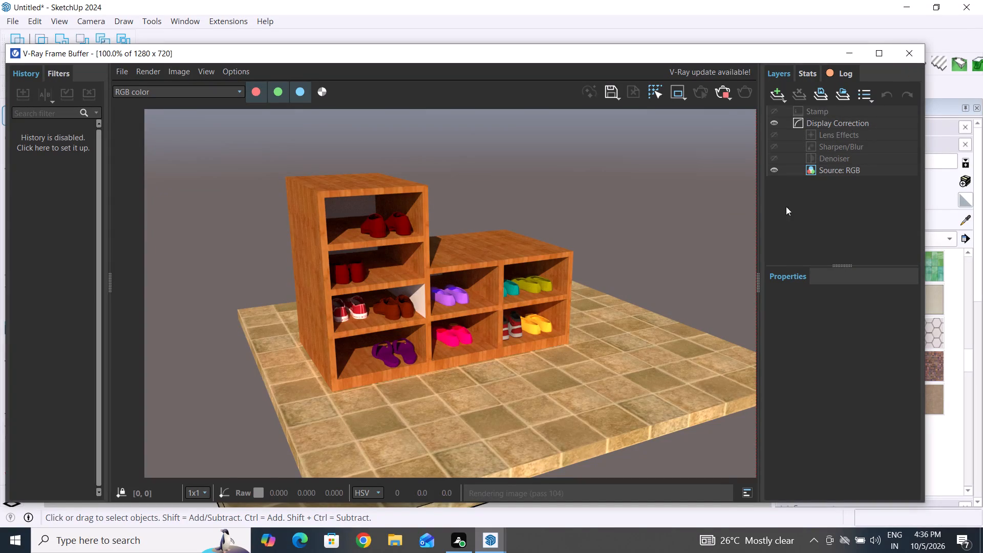
# Close the V-Ray Frame Buffer showing the finished shoe cabinet render.
pyautogui.click(916, 52)
# Delete the two unpainted cabinet models standing beside the finished shoe cabinet, keeping the wood cabinet and its tiled slab.
pyautogui.scroll(-2, 603, 357)
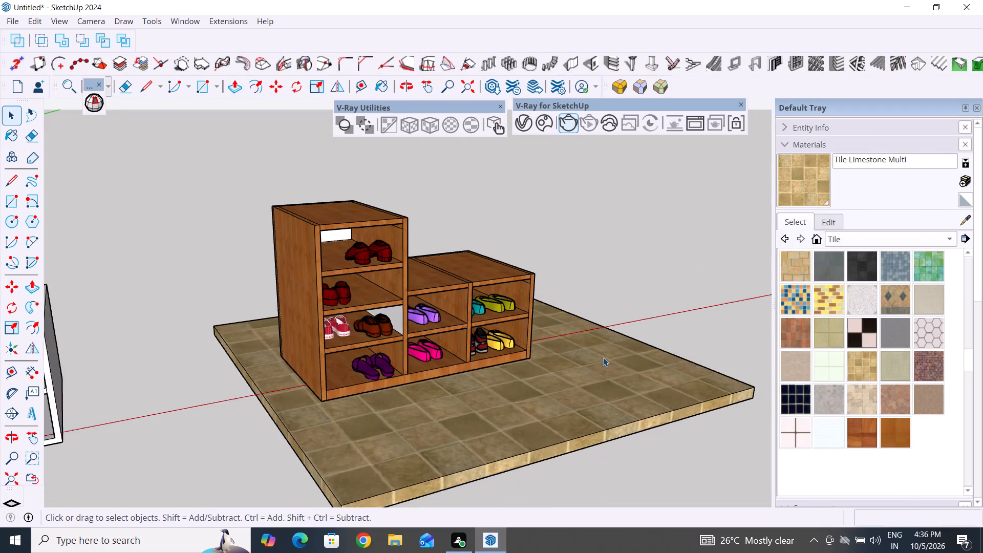
pyautogui.scroll(-1, 603, 357)
pyautogui.moveTo(614, 383); pyautogui.dragTo(427, 434, button='middle')
pyautogui.scroll(-4, 425, 414)
pyautogui.moveTo(432, 423); pyautogui.dragTo(599, 411, button='middle')
pyautogui.scroll(-4, 374, 395)
pyautogui.moveTo(364, 428); pyautogui.dragTo(335, 359, button='middle')
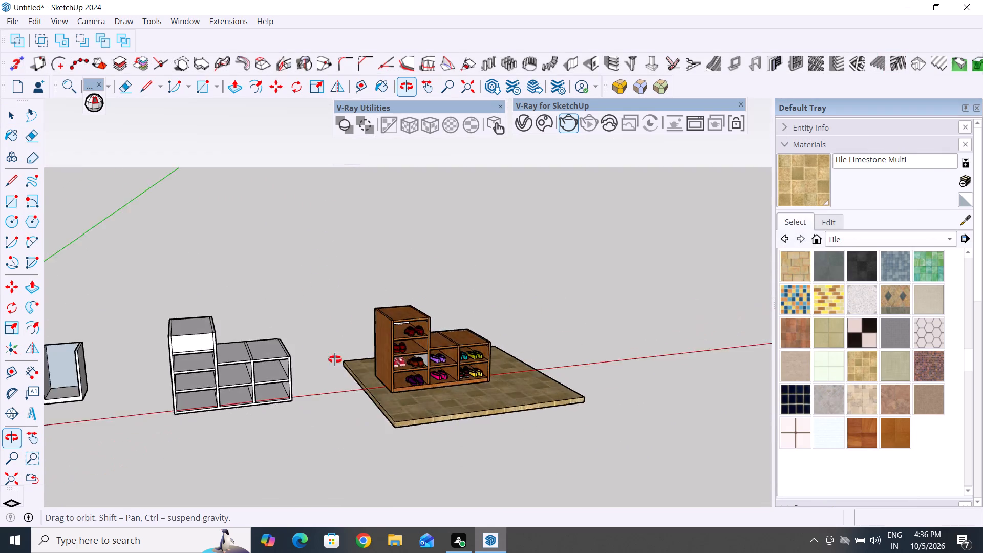
pyautogui.moveTo(335, 359); pyautogui.dragTo(308, 367, button='middle')
pyautogui.scroll(9, 275, 367)
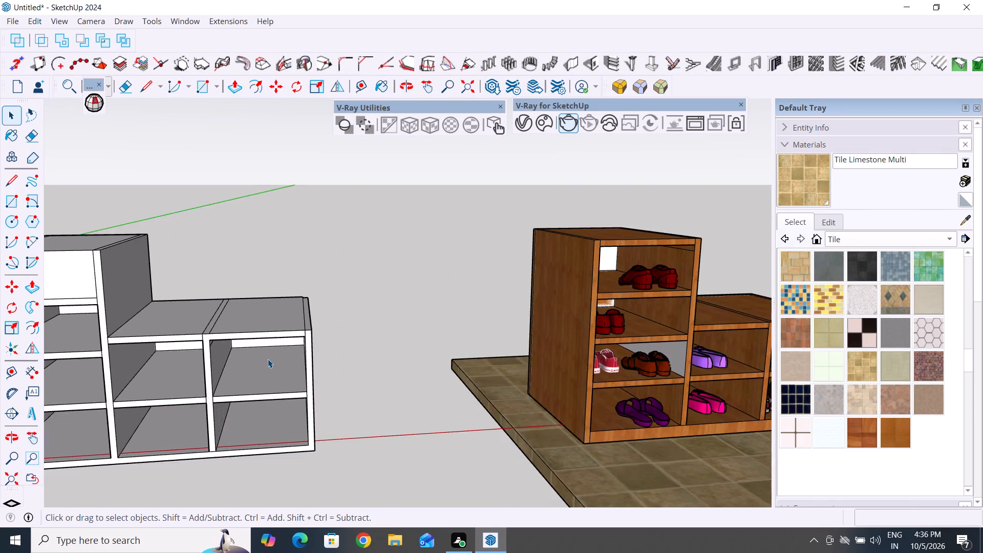
pyautogui.moveTo(268, 359); pyautogui.dragTo(276, 283, button='middle')
pyautogui.click(265, 327)
pyautogui.moveTo(340, 373); pyautogui.dragTo(288, 478, button='middle')
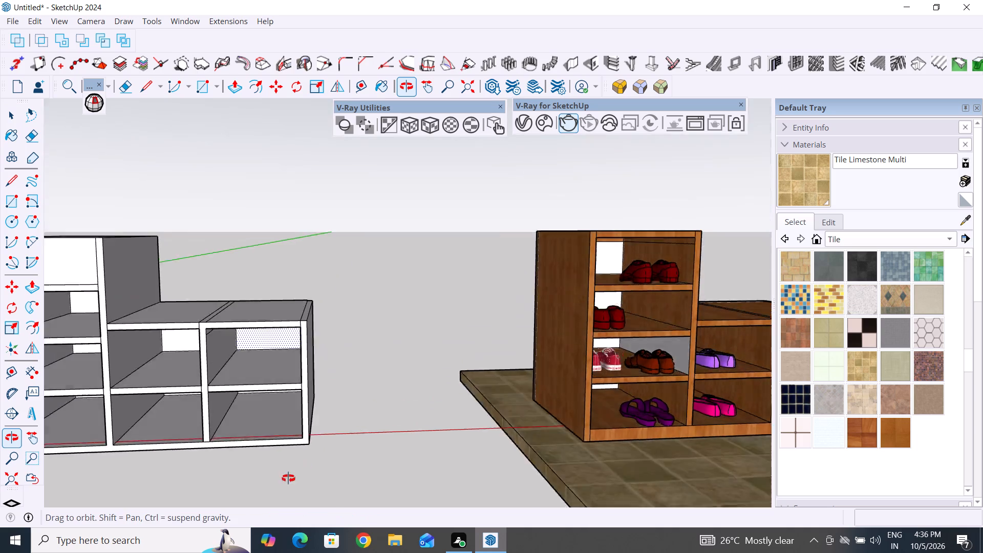
pyautogui.moveTo(288, 478); pyautogui.dragTo(276, 494, button='middle')
pyautogui.scroll(-12, 345, 332)
pyautogui.moveTo(298, 398); pyautogui.dragTo(326, 408, button='middle')
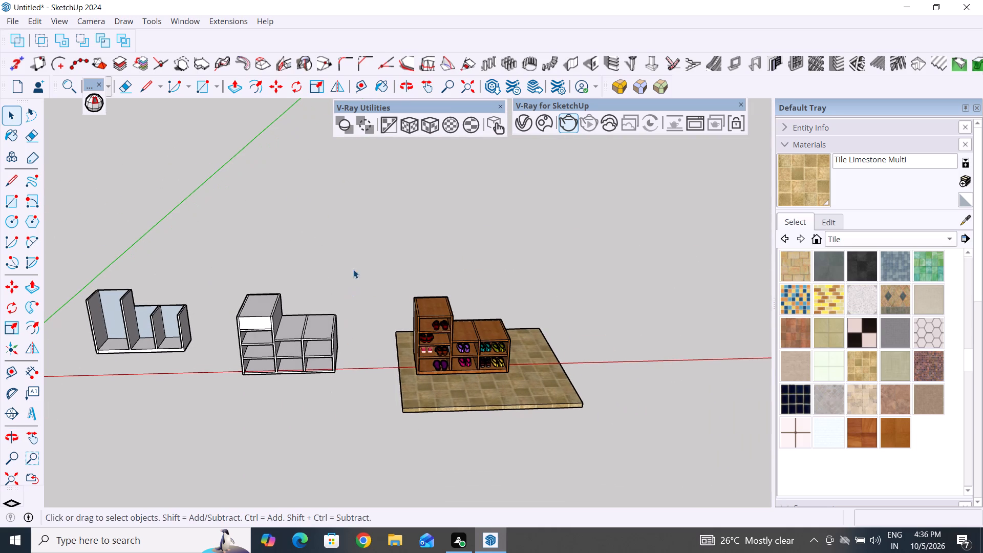
pyautogui.moveTo(353, 269); pyautogui.dragTo(56, 389)
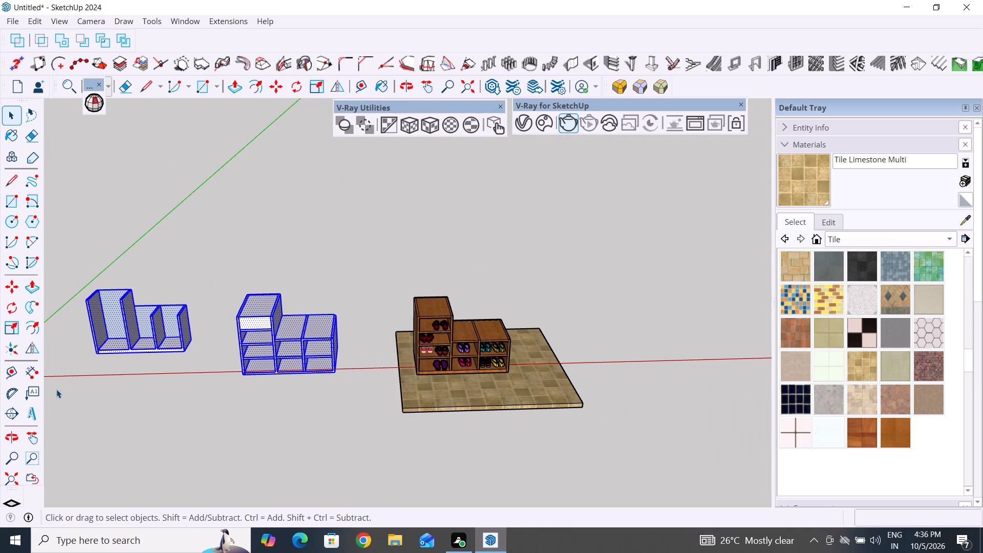
pyautogui.press('Delete')
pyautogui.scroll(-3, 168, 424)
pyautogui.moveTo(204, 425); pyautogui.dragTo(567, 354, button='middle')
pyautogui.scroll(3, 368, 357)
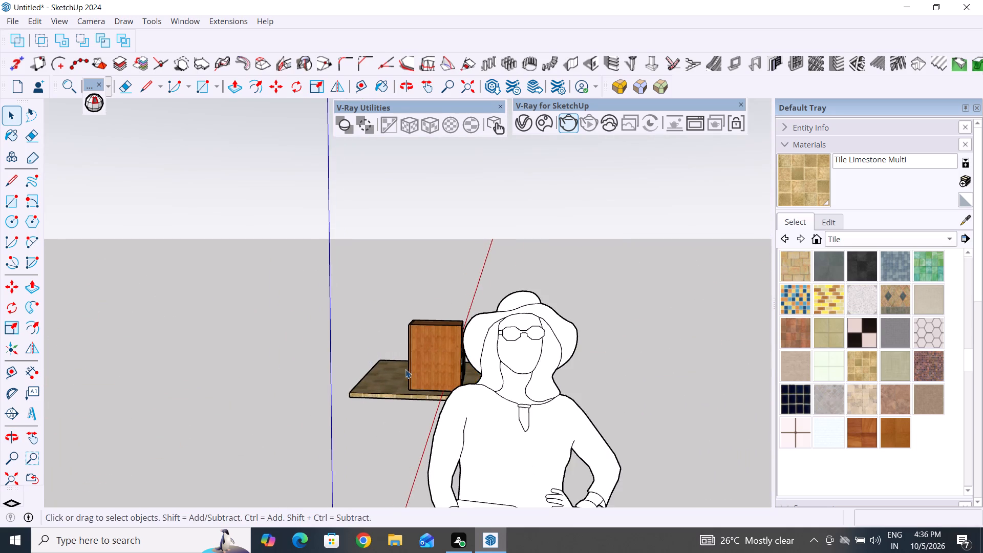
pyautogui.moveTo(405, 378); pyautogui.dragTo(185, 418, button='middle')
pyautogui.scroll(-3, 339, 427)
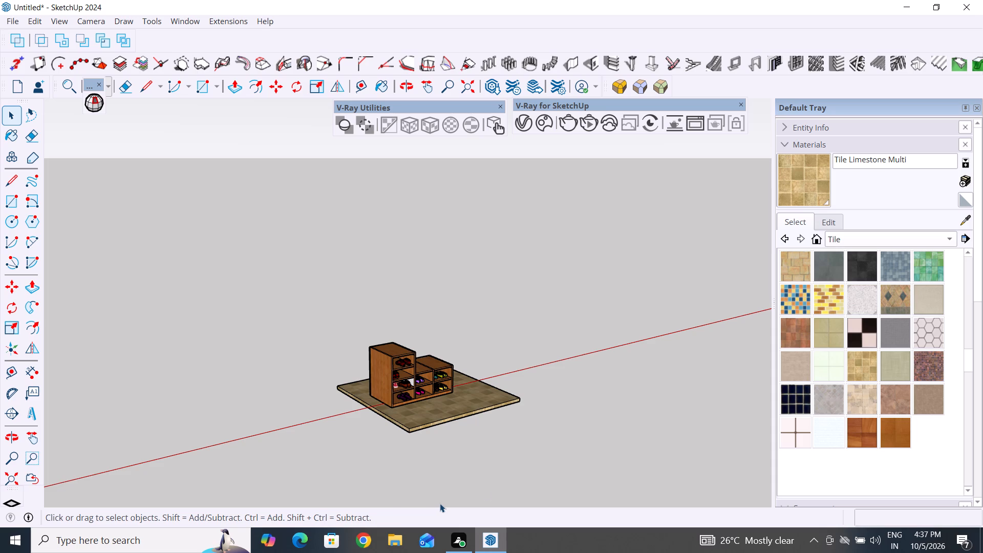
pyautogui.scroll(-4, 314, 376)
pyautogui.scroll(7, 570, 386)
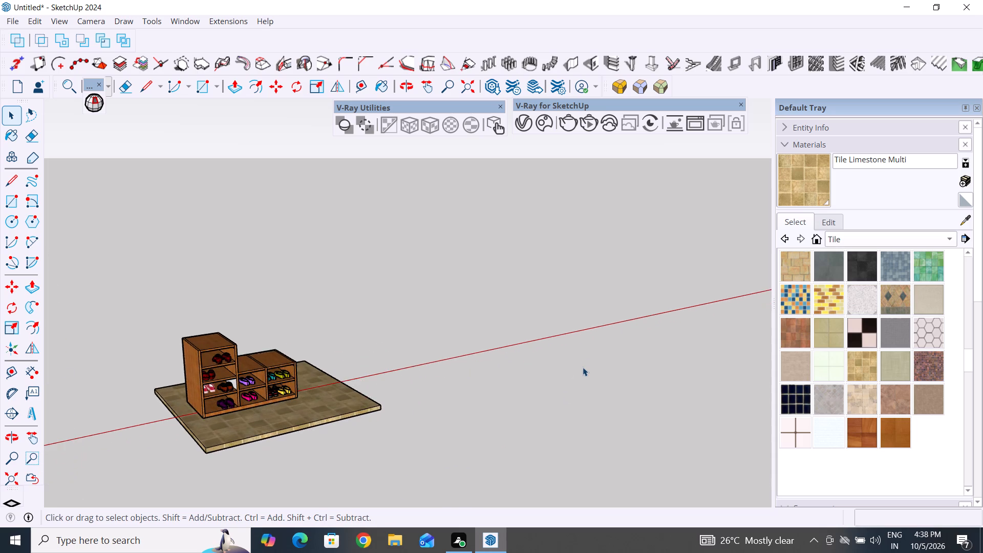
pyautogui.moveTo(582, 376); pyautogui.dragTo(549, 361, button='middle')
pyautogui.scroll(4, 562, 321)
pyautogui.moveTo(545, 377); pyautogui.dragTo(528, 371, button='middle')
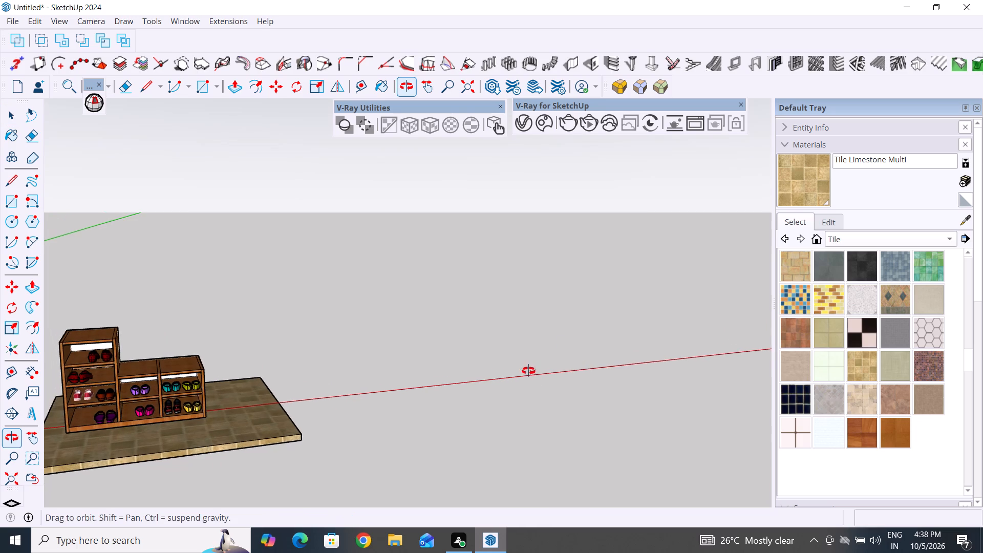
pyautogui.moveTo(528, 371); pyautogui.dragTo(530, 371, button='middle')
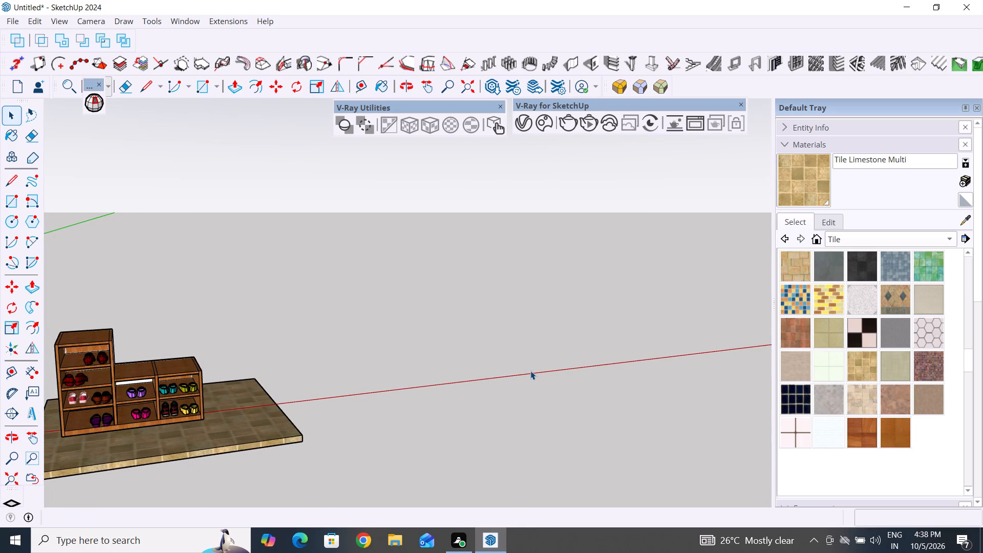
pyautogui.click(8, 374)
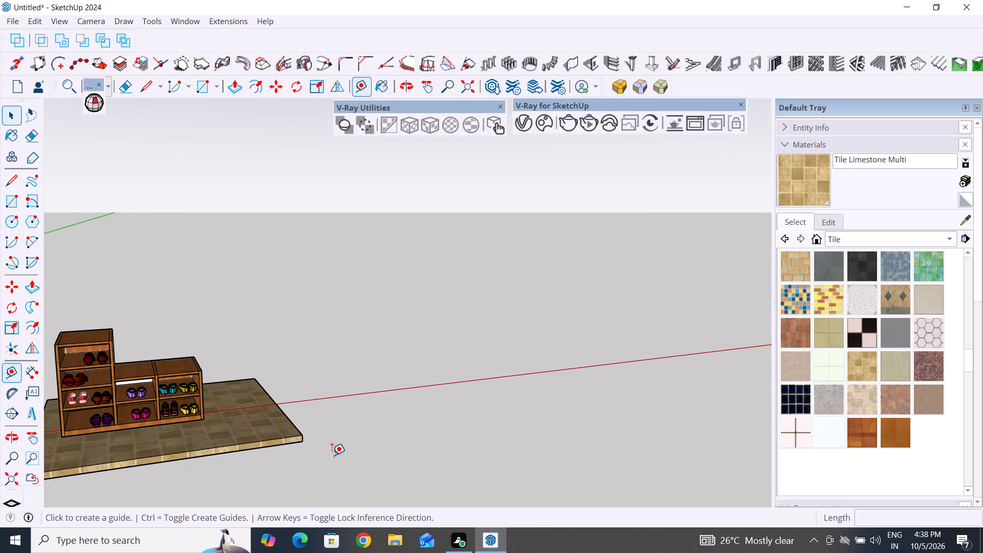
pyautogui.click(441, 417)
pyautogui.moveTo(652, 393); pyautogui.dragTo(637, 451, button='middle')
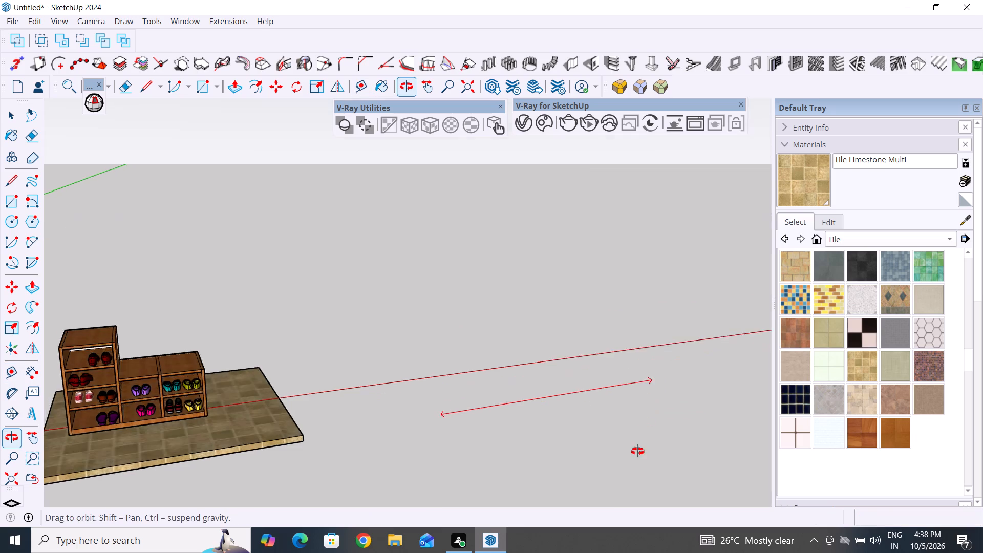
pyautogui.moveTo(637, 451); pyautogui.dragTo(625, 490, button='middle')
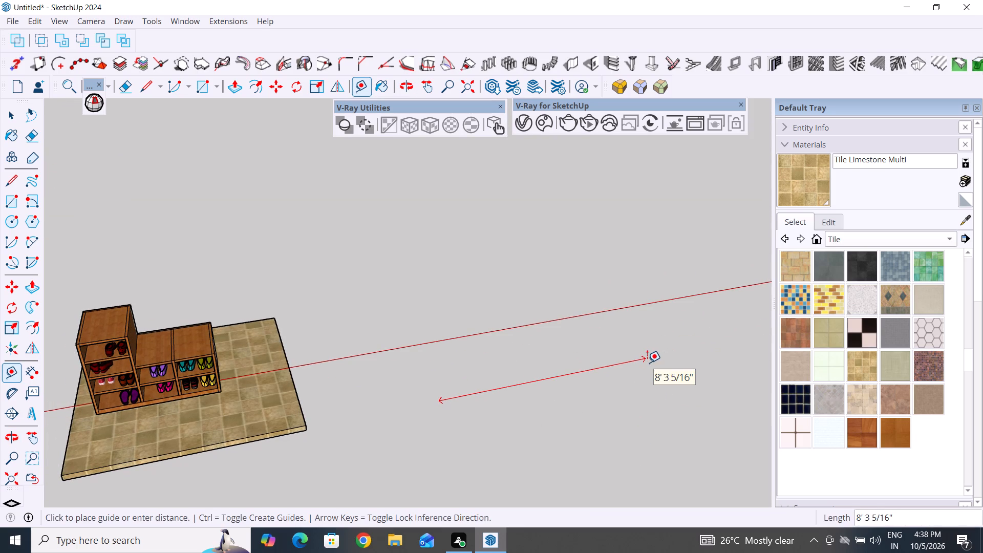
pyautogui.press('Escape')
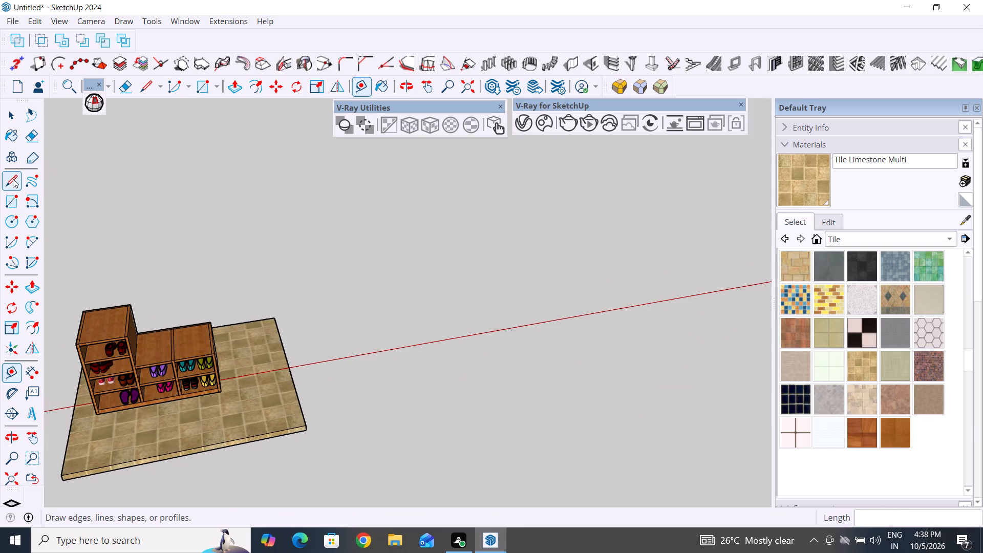
# Draw a 4' line parallel to the red axis on the open ground beside the tiled slab.
pyautogui.click(13, 179)
pyautogui.click(432, 382)
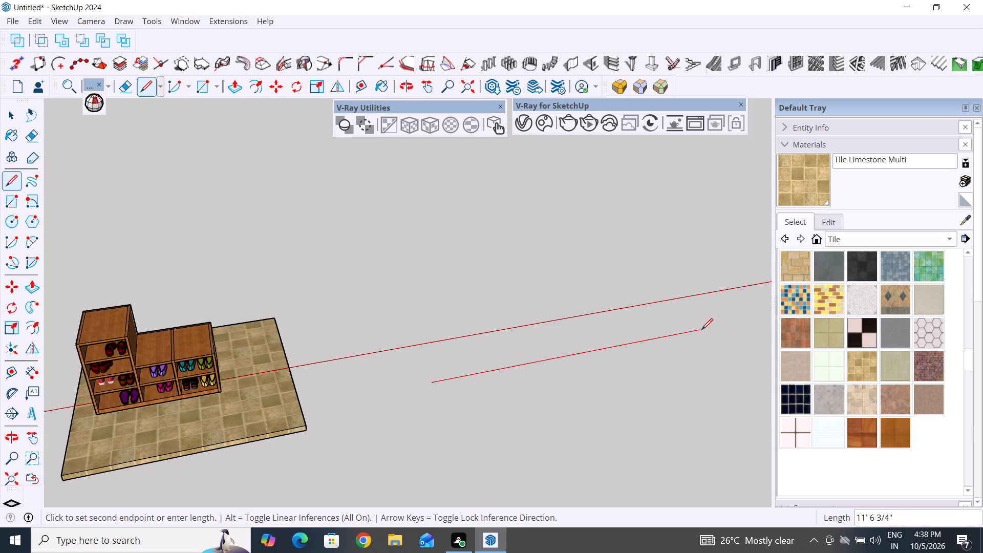
pyautogui.press('5')
pyautogui.press('BackSpace')
pyautogui.write("4'")
pyautogui.press('Return')
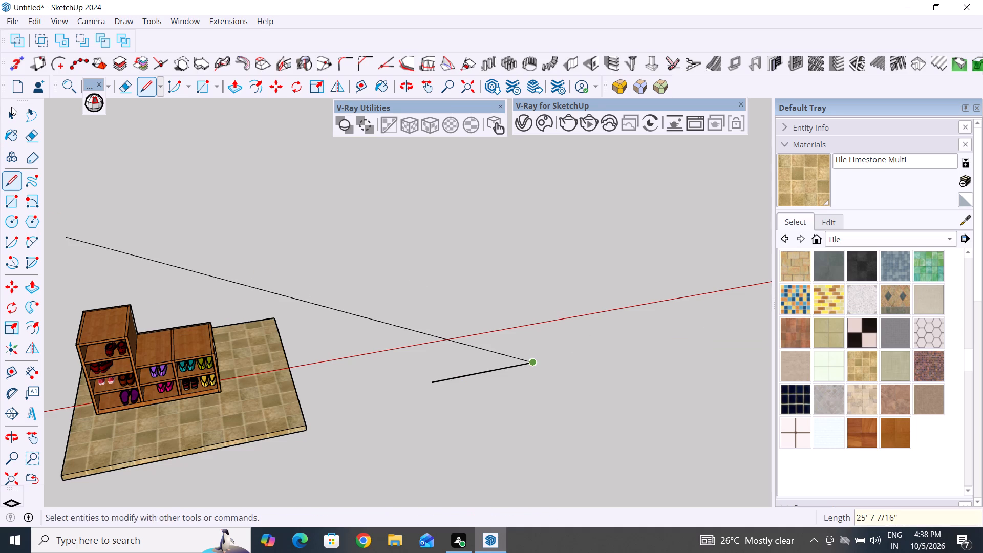
pyautogui.click(11, 107)
# Complete a 4' by 2' rectangular face from the line, with 2' sides along the green axis and a parallel 4' edge.
pyautogui.scroll(4, 359, 379)
pyautogui.moveTo(439, 398); pyautogui.dragTo(477, 419, button='middle')
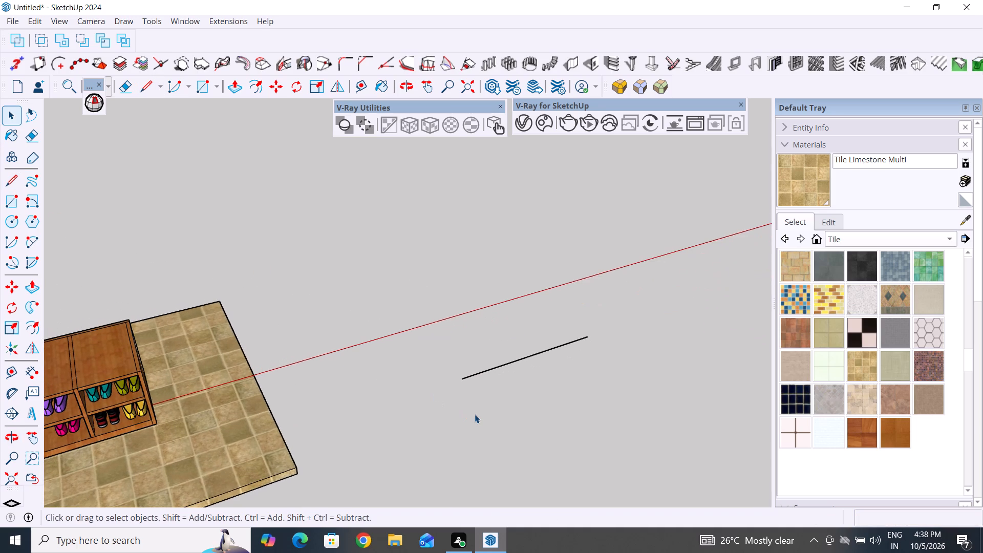
pyautogui.scroll(4, 475, 414)
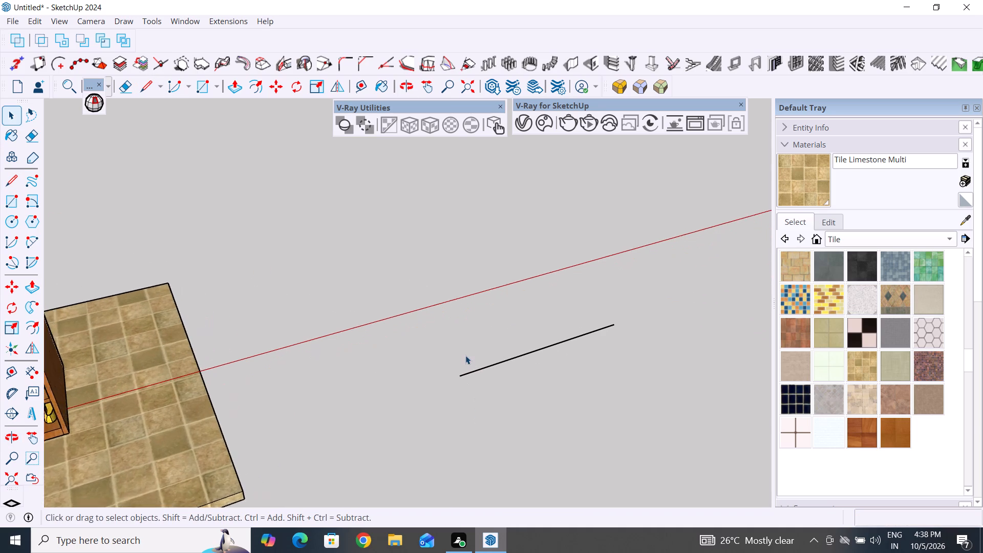
pyautogui.click(7, 184)
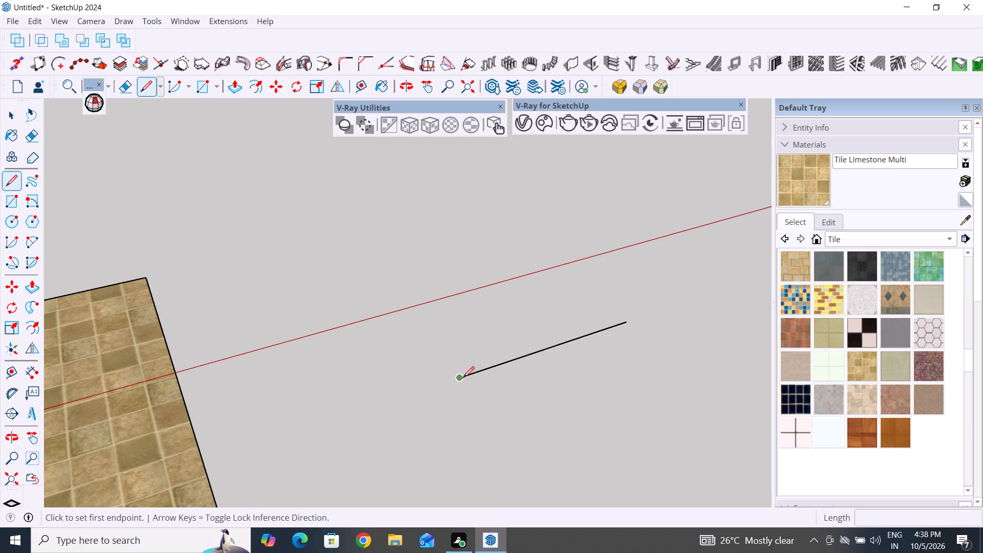
pyautogui.click(462, 378)
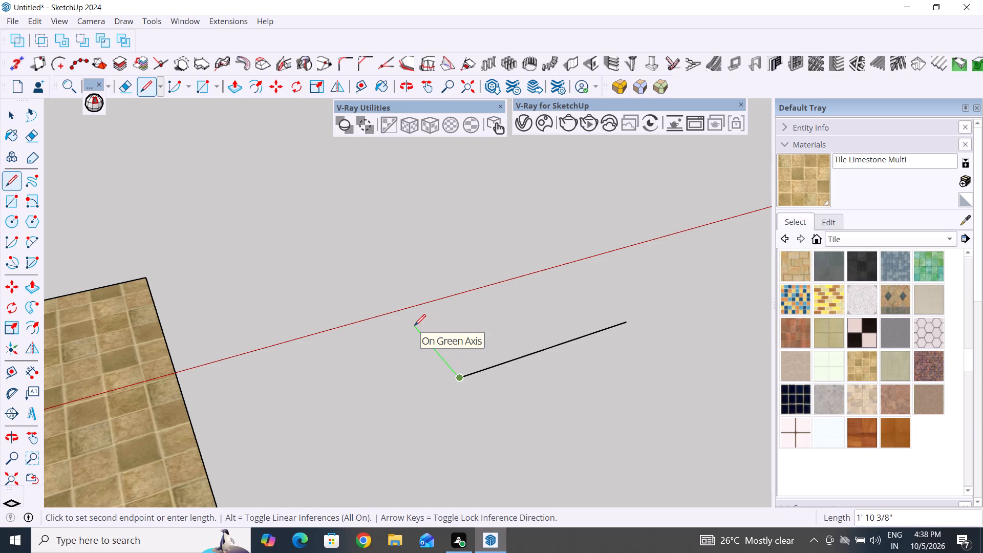
pyautogui.write("2'")
pyautogui.press('Return')
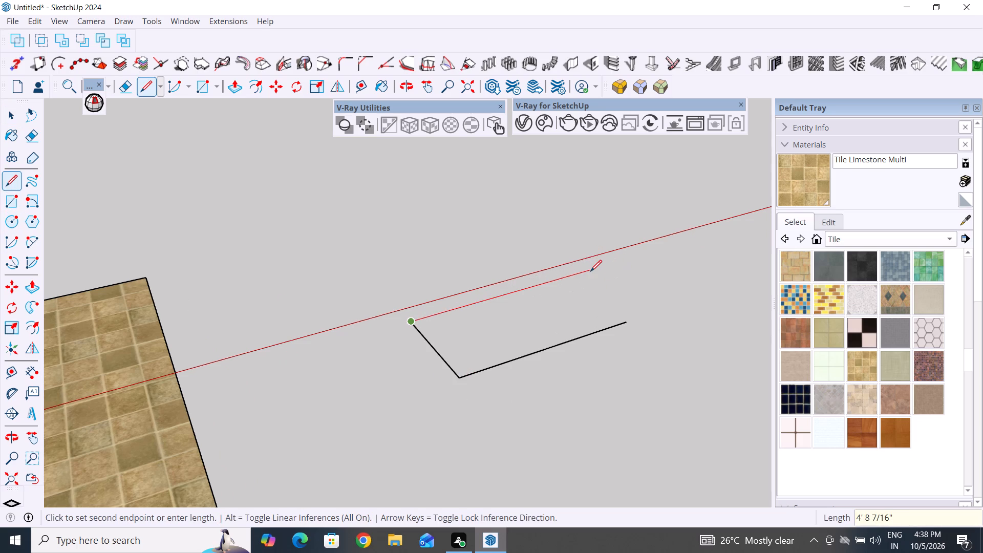
pyautogui.scroll(3, 590, 271)
pyautogui.moveTo(604, 281); pyautogui.dragTo(267, 392, button='middle')
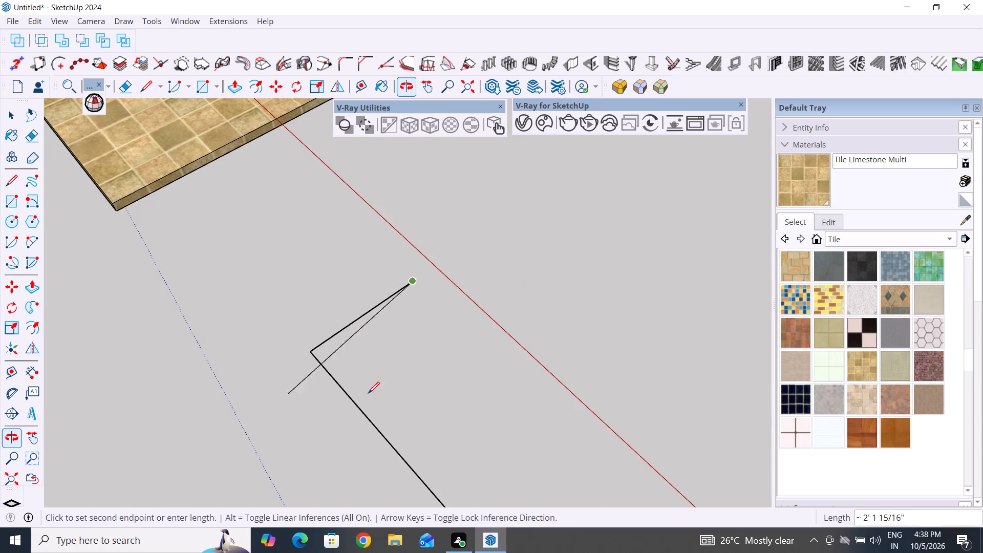
pyautogui.scroll(-6, 452, 333)
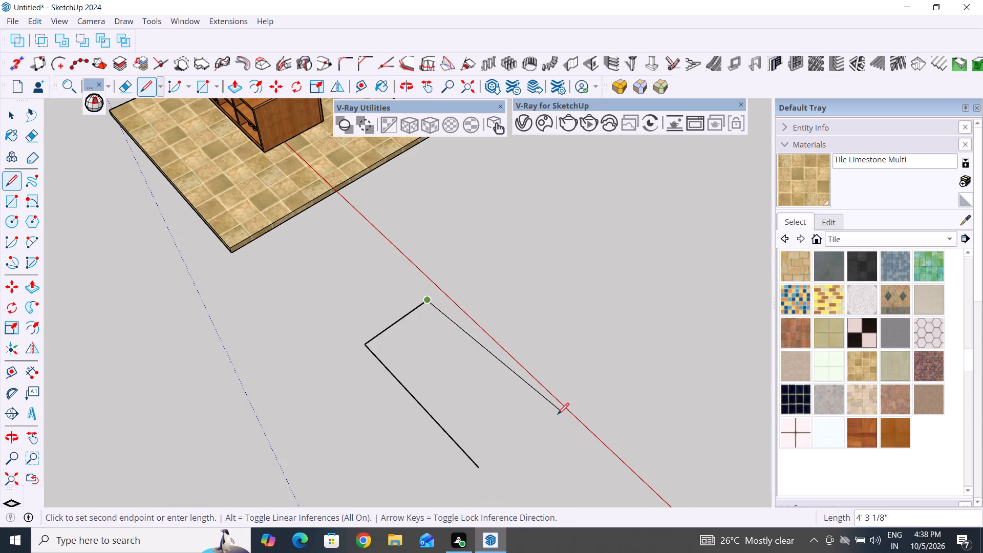
pyautogui.write("4'")
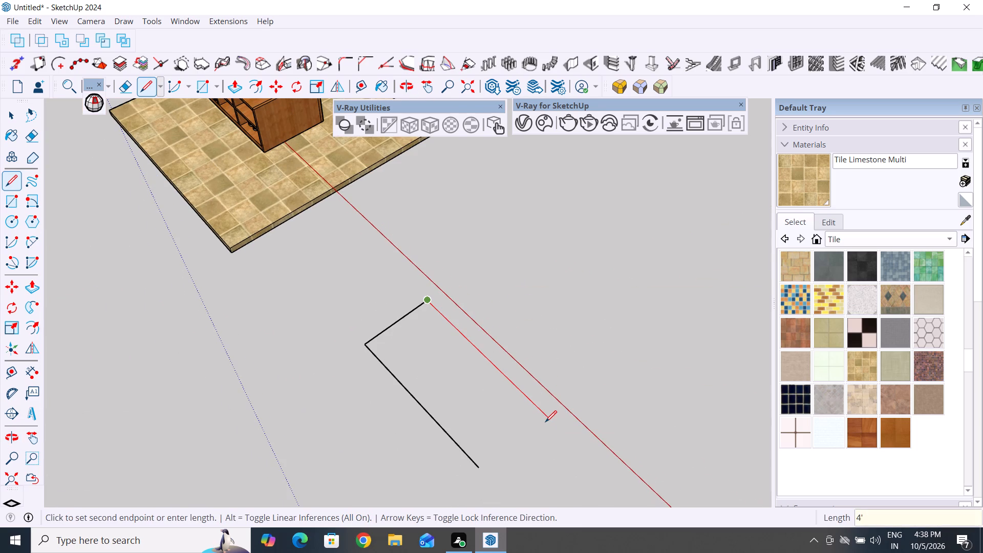
pyautogui.press('Return')
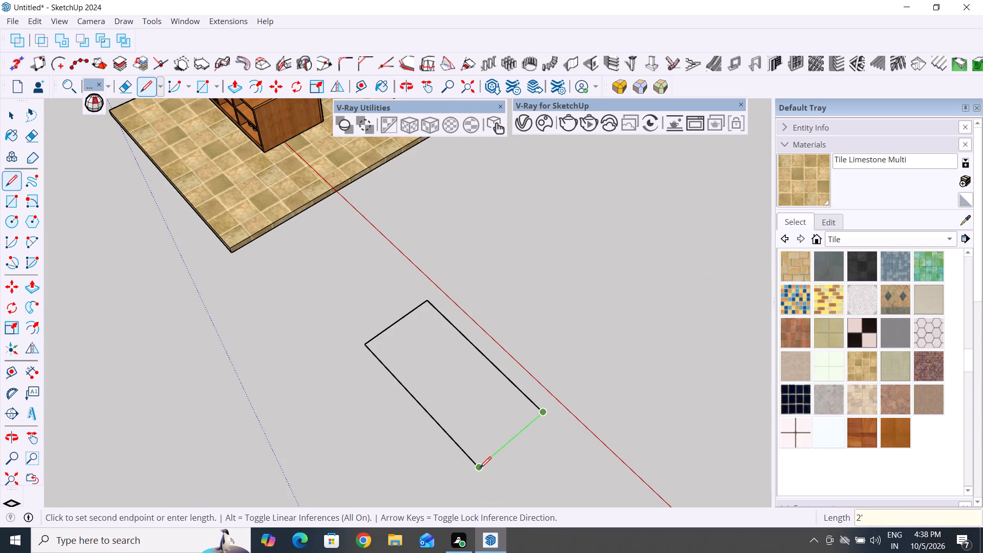
pyautogui.click(480, 468)
pyautogui.click(13, 124)
pyautogui.click(198, 395)
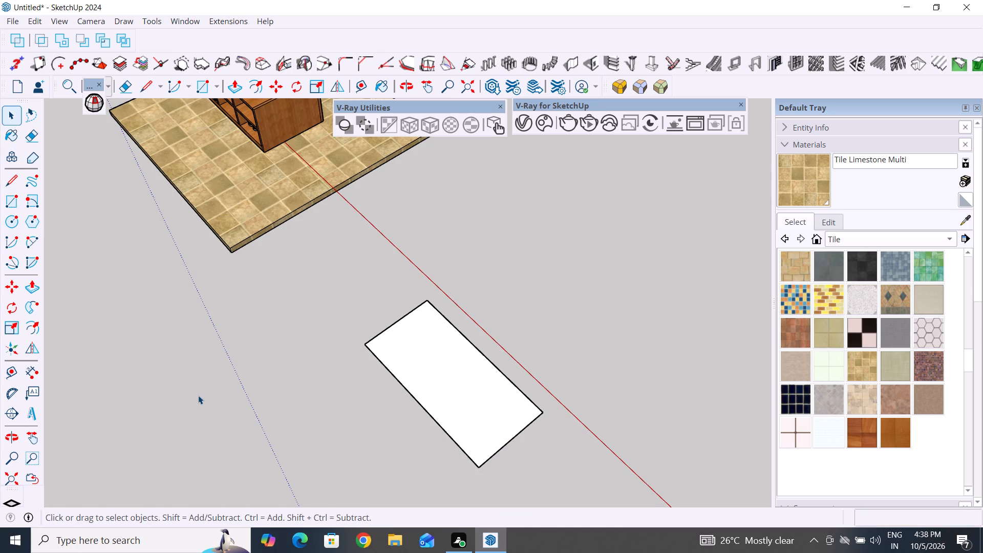
# Draw an upright face 5' high and 4' wide rising from the base's long edge nearest the red axis.
pyautogui.scroll(-5, 198, 395)
pyautogui.moveTo(229, 415); pyautogui.dragTo(442, 282, button='middle')
pyautogui.scroll(8, 471, 271)
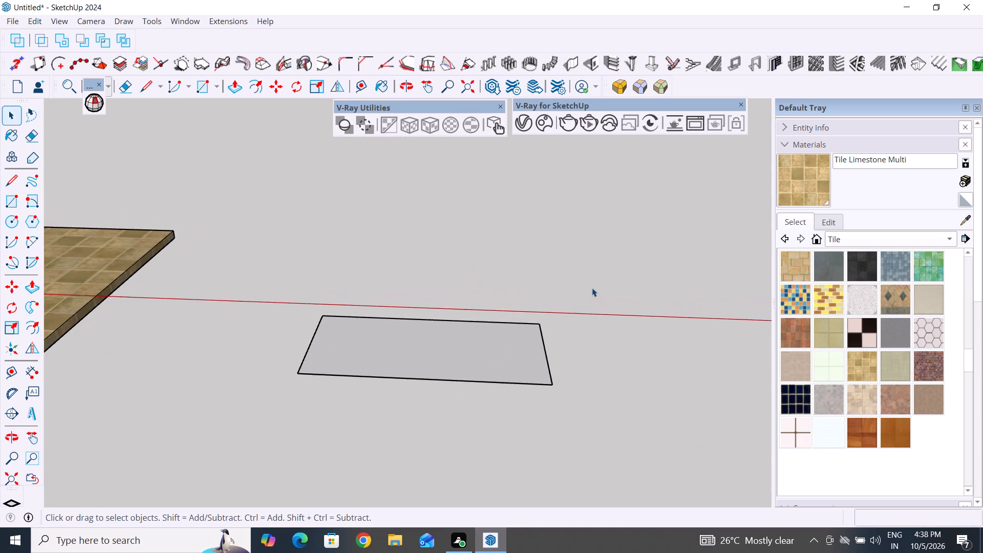
pyautogui.moveTo(596, 315); pyautogui.dragTo(607, 331, button='middle')
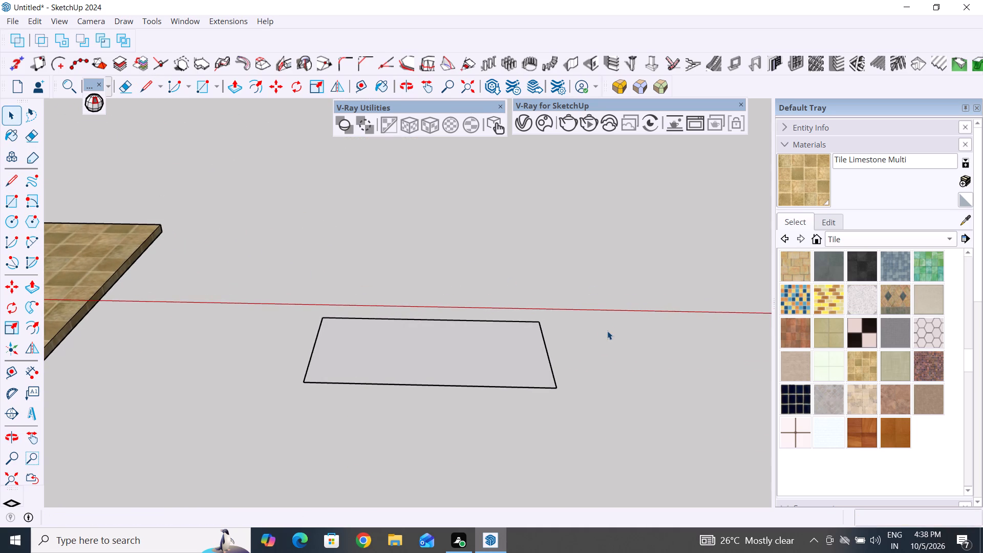
pyautogui.scroll(-2, 596, 330)
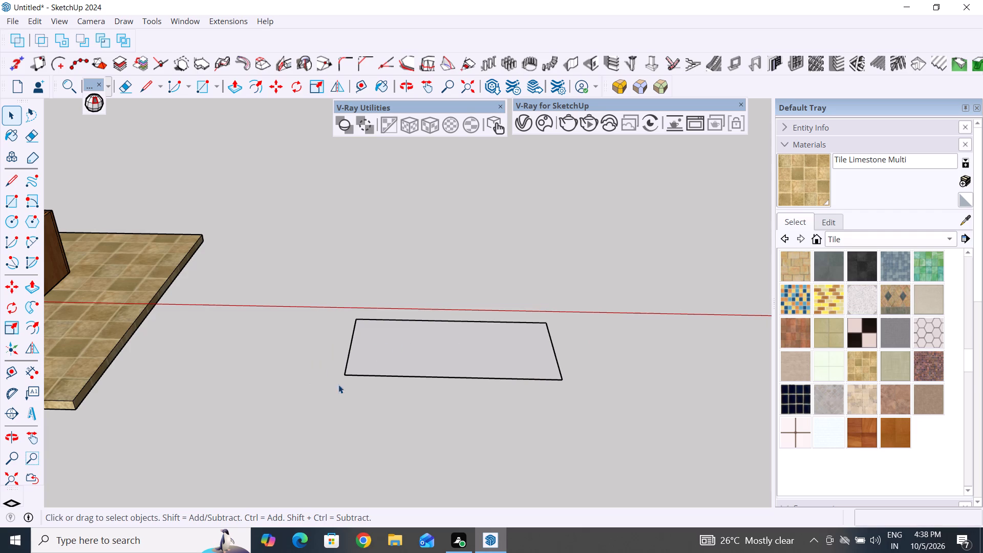
pyautogui.moveTo(359, 400); pyautogui.dragTo(472, 426, button='middle')
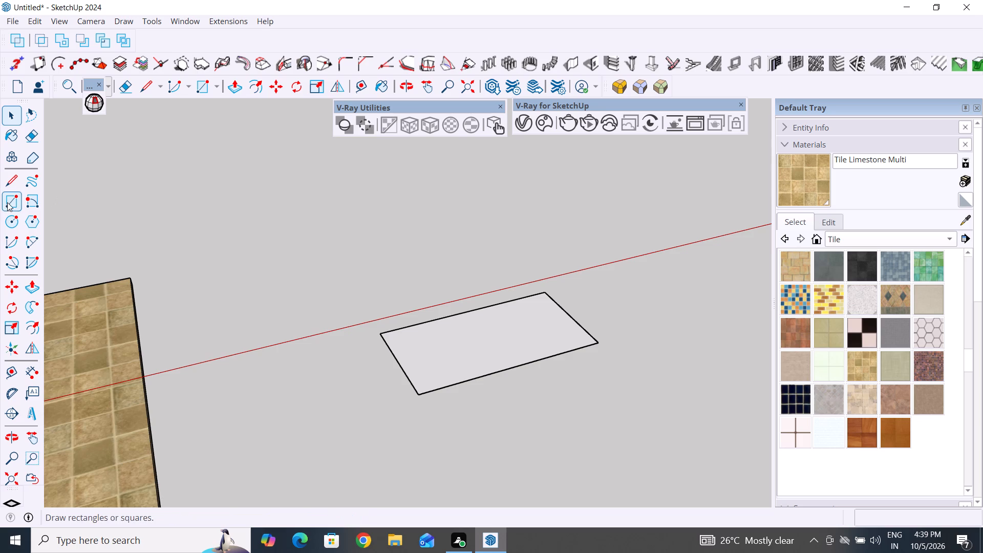
pyautogui.click(10, 181)
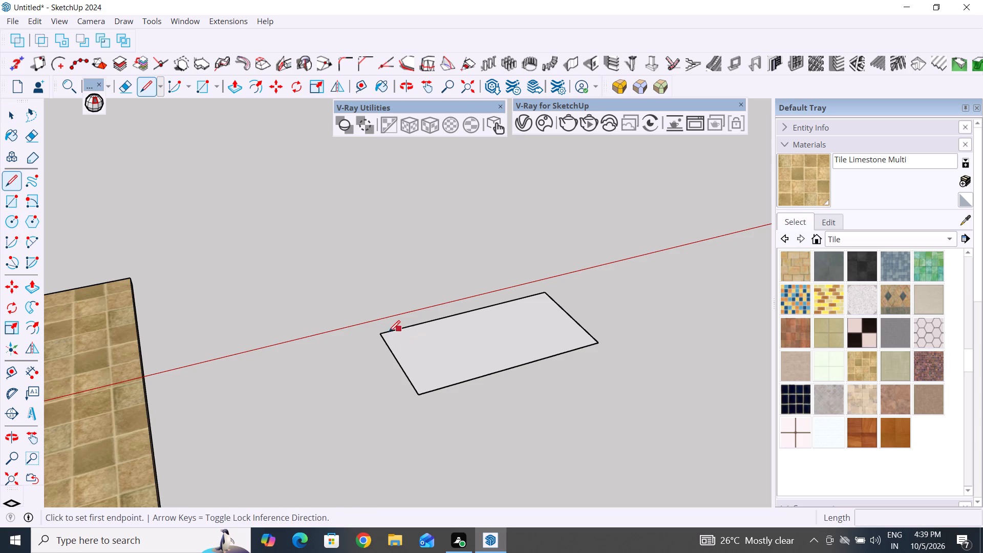
pyautogui.click(380, 331)
pyautogui.scroll(-10, 380, 331)
pyautogui.moveTo(380, 331); pyautogui.dragTo(383, 312, button='middle')
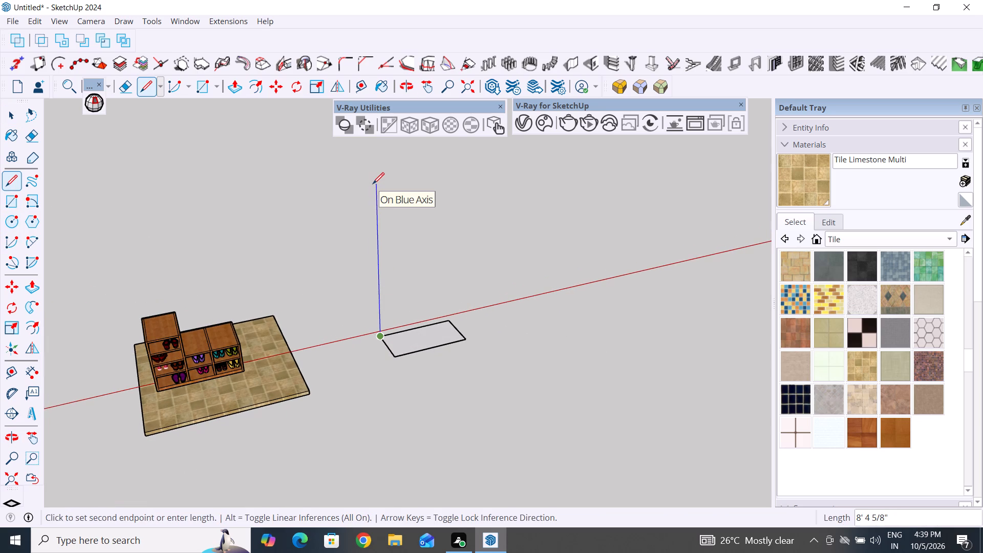
pyautogui.write("5'")
pyautogui.press('Return')
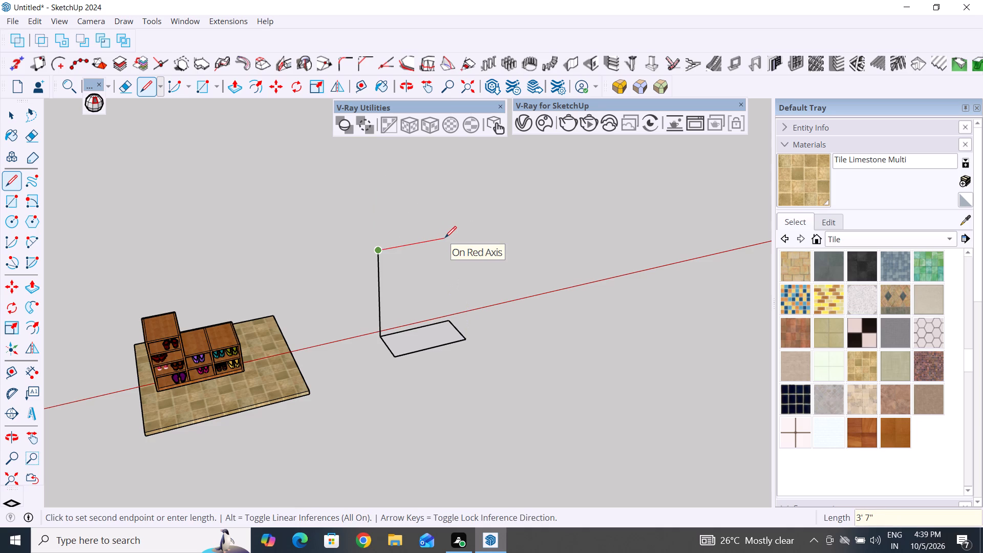
pyautogui.write("4'")
pyautogui.press('Return')
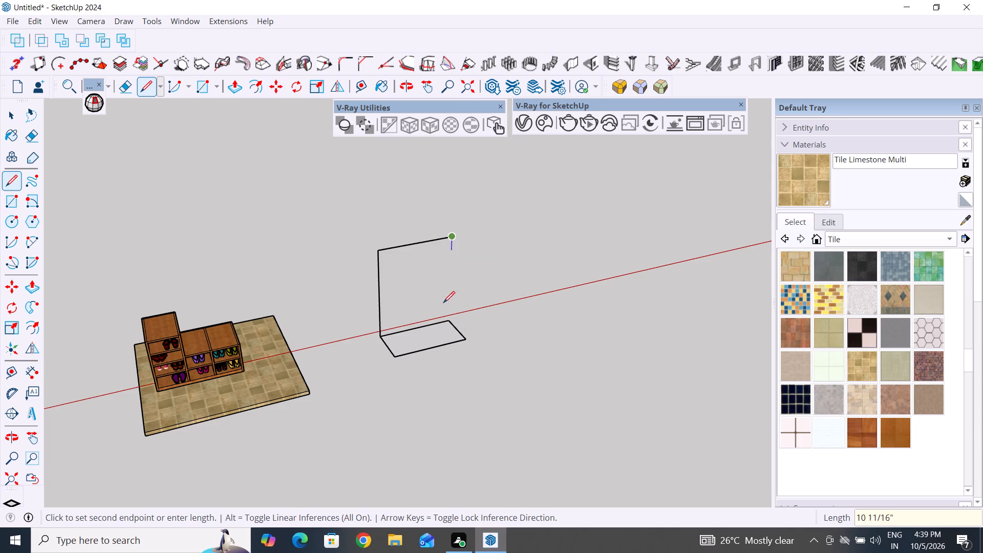
pyautogui.click(448, 321)
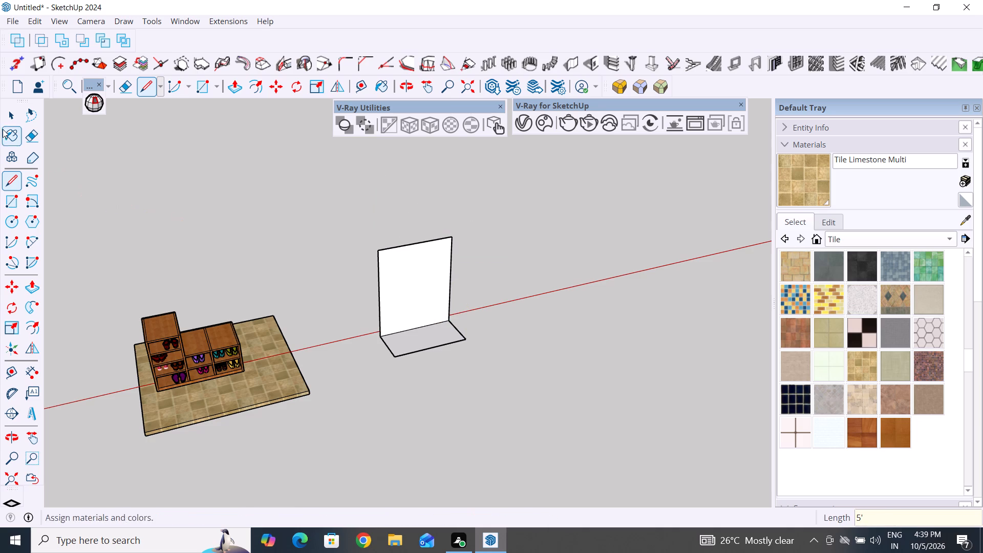
pyautogui.click(4, 116)
pyautogui.click(211, 183)
# Draw a vertical line down the upright face from its top edge's midpoint to its bottom edge's midpoint.
pyautogui.scroll(-5, 344, 295)
pyautogui.moveTo(423, 351); pyautogui.dragTo(234, 358, button='middle')
pyautogui.scroll(3, 423, 285)
pyautogui.scroll(3, 415, 341)
pyautogui.moveTo(417, 355); pyautogui.dragTo(626, 342, button='middle')
pyautogui.moveTo(525, 351); pyautogui.dragTo(671, 345, button='middle')
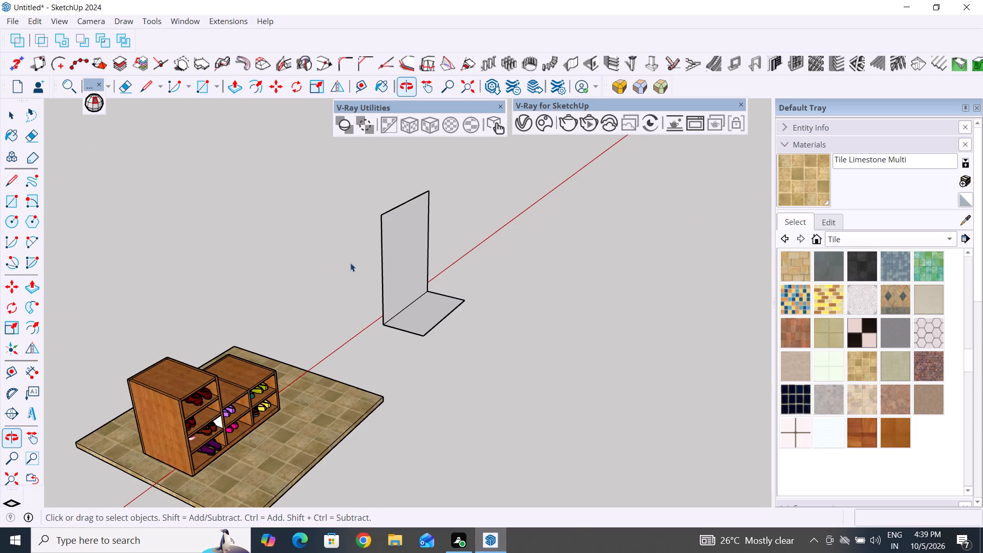
pyautogui.scroll(3, 482, 284)
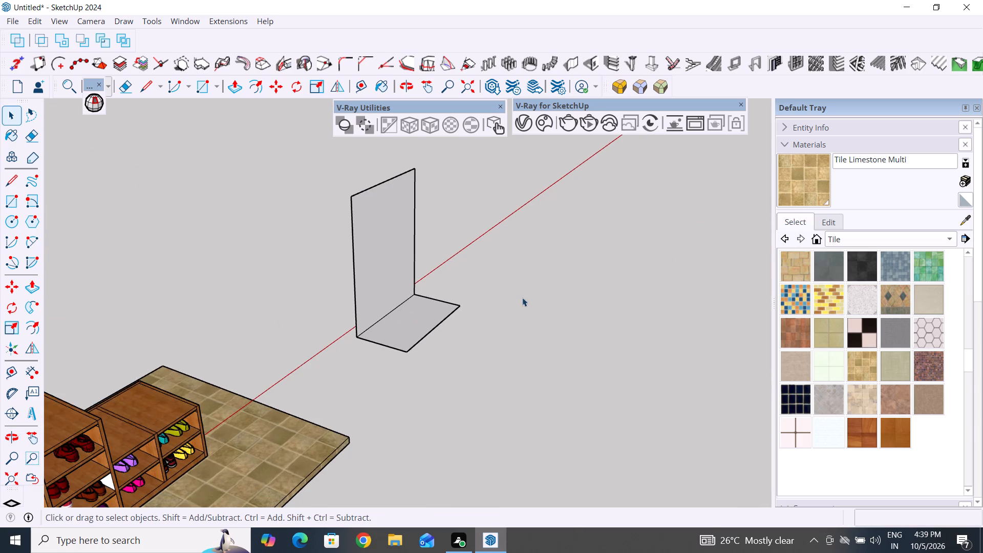
pyautogui.moveTo(522, 303); pyautogui.dragTo(389, 296, button='middle')
pyautogui.scroll(4, 537, 198)
pyautogui.moveTo(576, 250); pyautogui.dragTo(529, 200, button='middle')
pyautogui.moveTo(579, 312); pyautogui.dragTo(545, 339, button='middle')
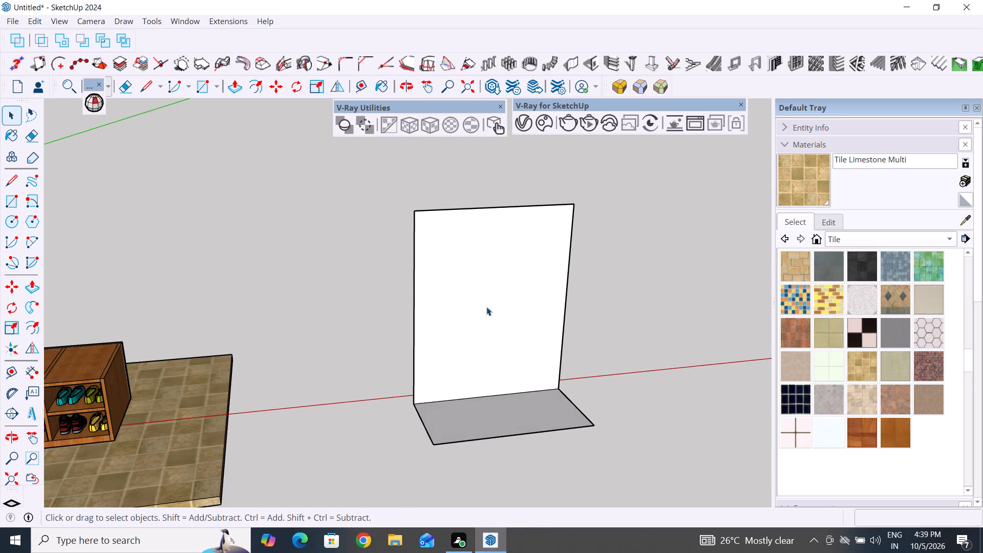
pyautogui.scroll(2, 487, 400)
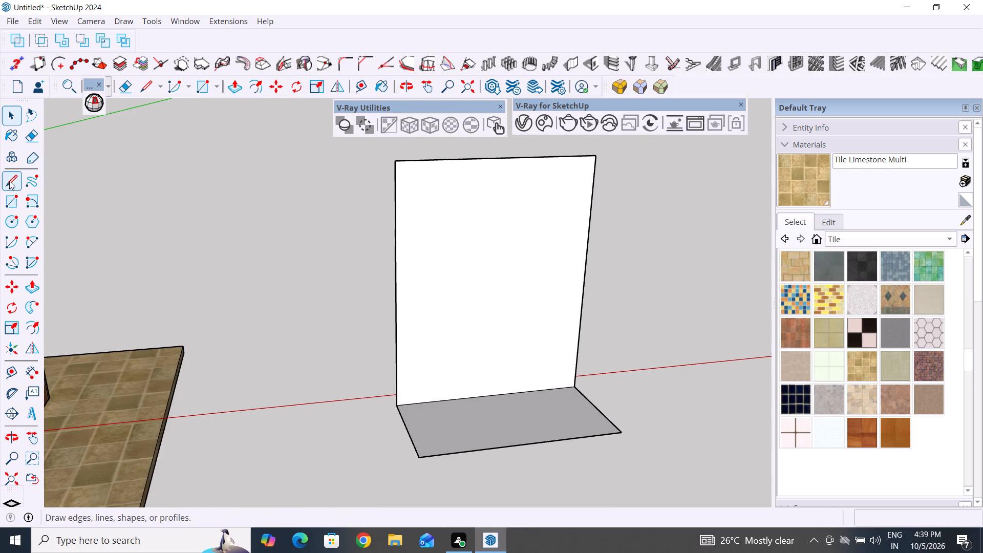
pyautogui.click(9, 181)
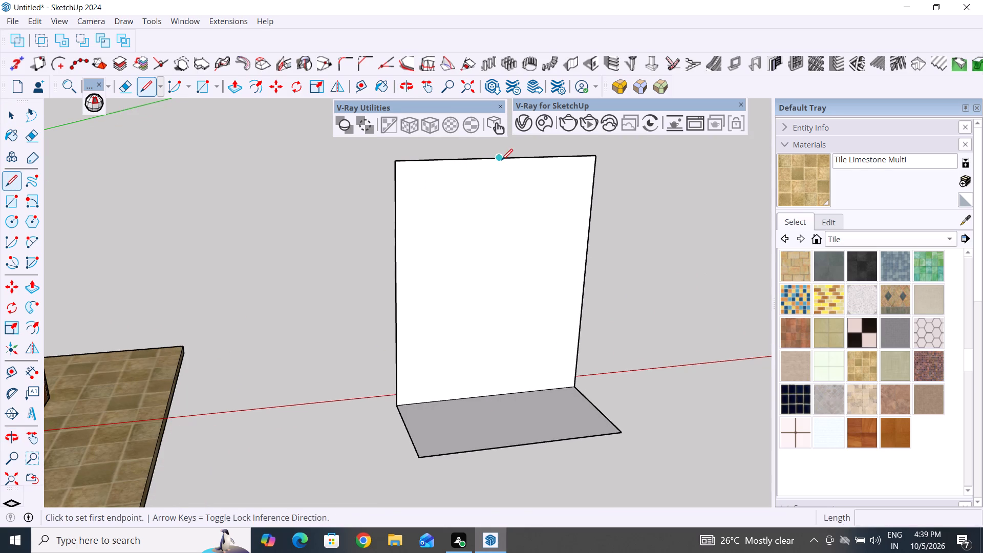
pyautogui.click(497, 157)
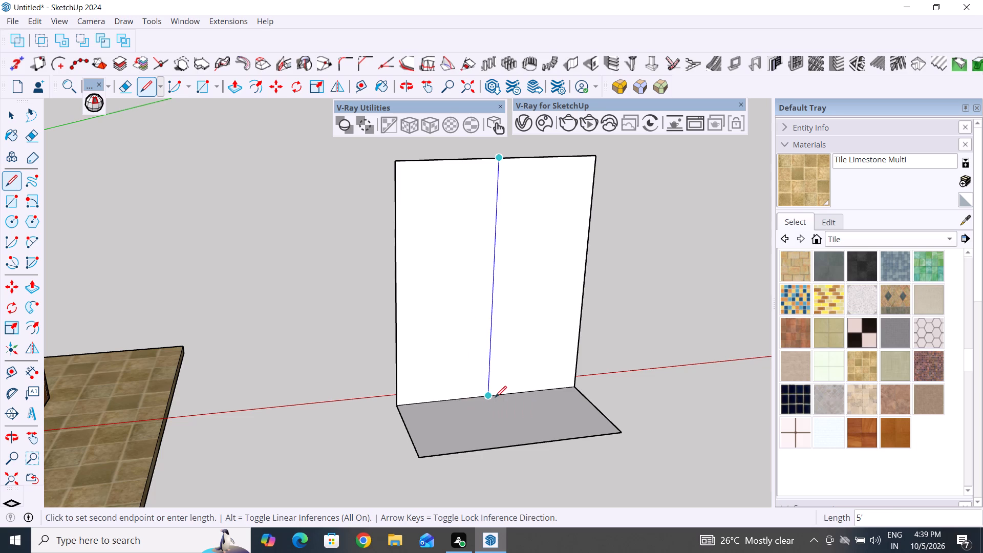
pyautogui.click(490, 397)
pyautogui.click(9, 116)
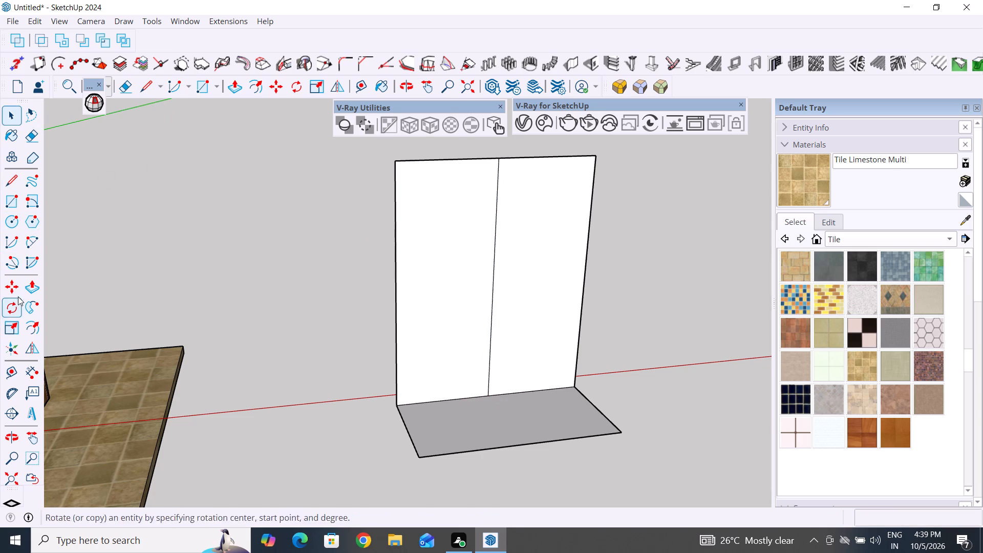
# Place two vertical guides on the upright face, offset .5" to each side of its centre line.
pyautogui.scroll(4, 11, 308)
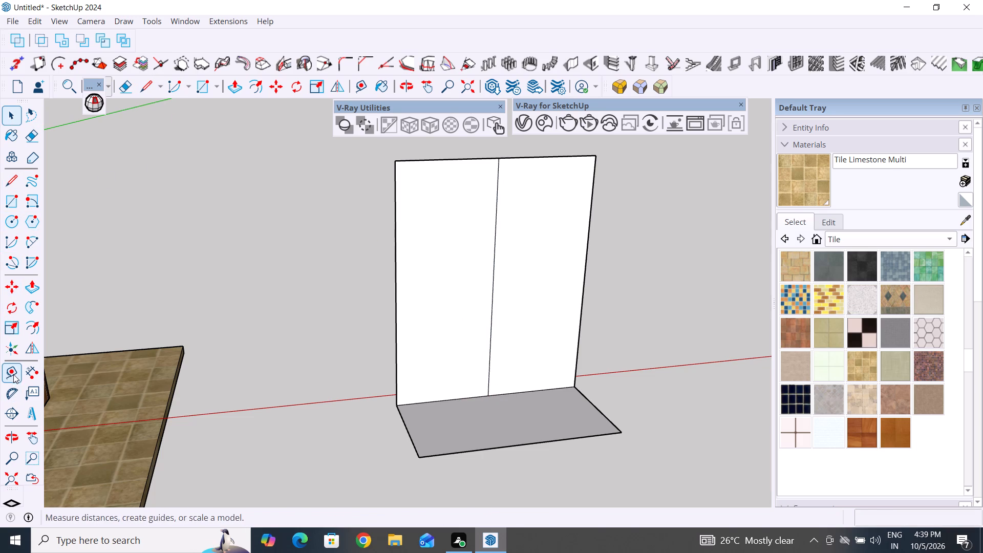
pyautogui.click(13, 372)
pyautogui.click(491, 307)
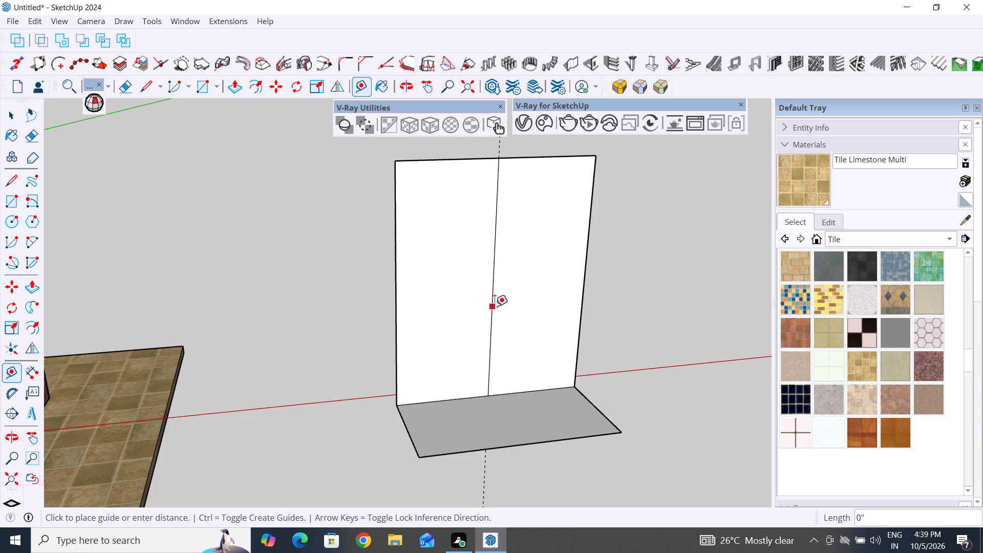
pyautogui.scroll(9, 499, 306)
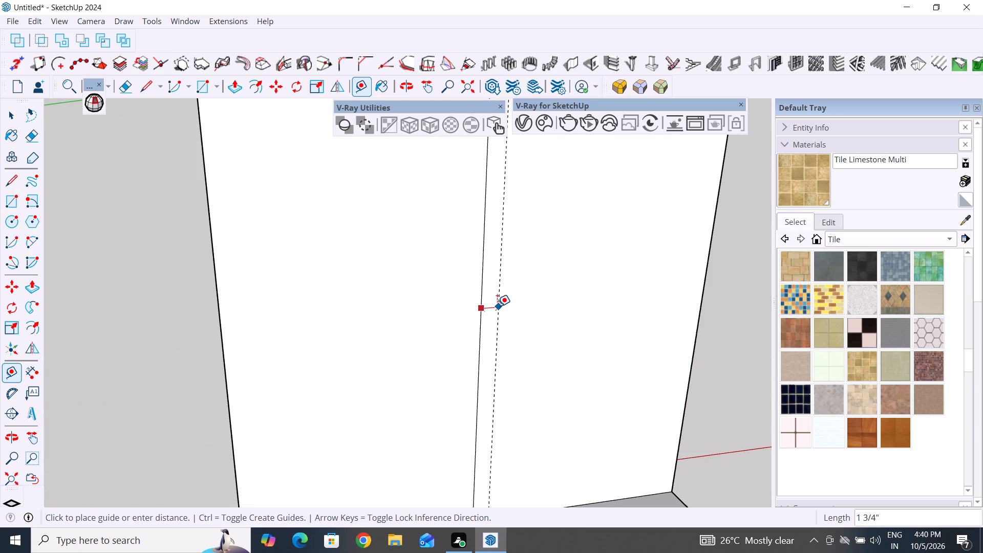
pyautogui.write('.5"')
pyautogui.press('Return')
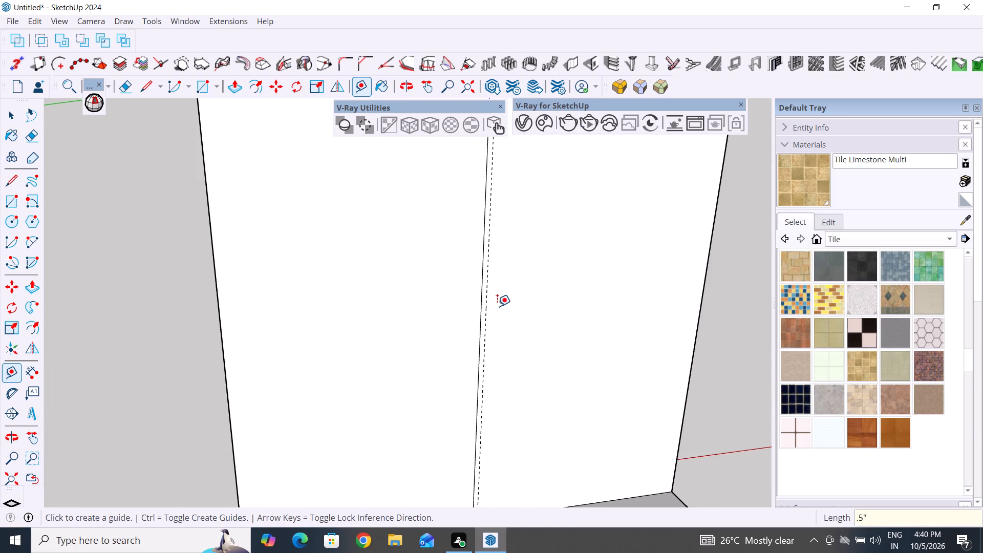
pyautogui.scroll(5, 497, 306)
pyautogui.click(467, 281)
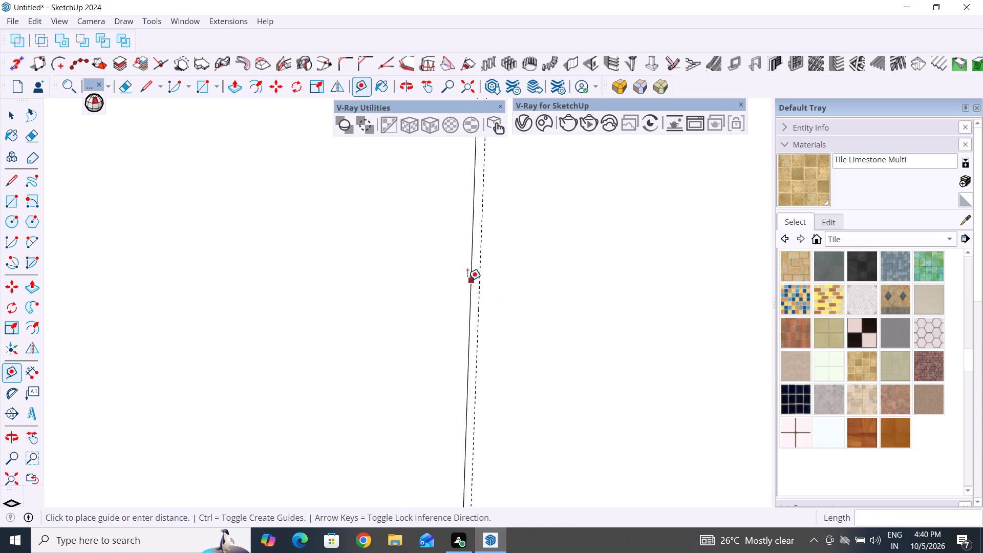
pyautogui.press('.')
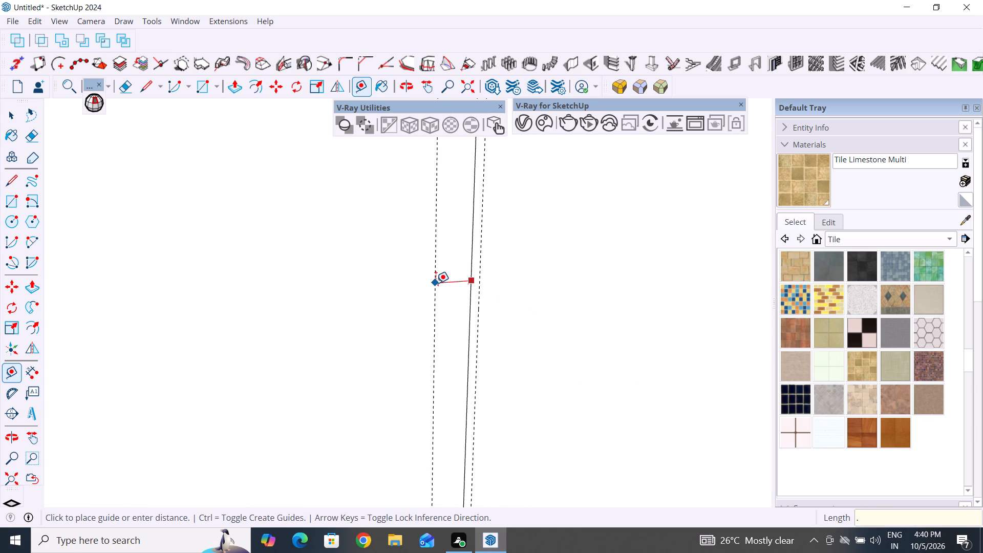
pyautogui.write('5"')
pyautogui.press('Return')
# Delete the centre line between the two guides on the upright face.
pyautogui.click(17, 114)
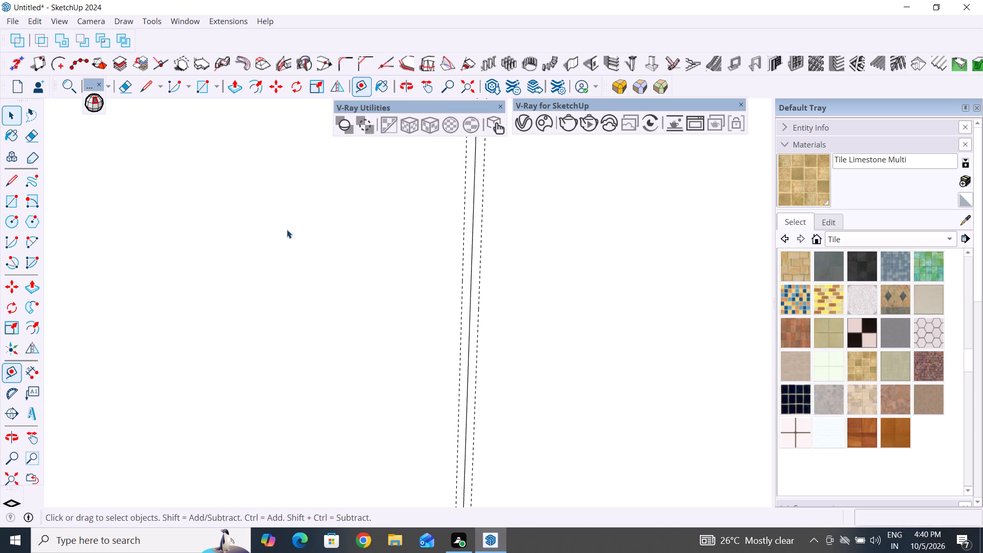
pyautogui.click(470, 273)
pyautogui.press('Delete')
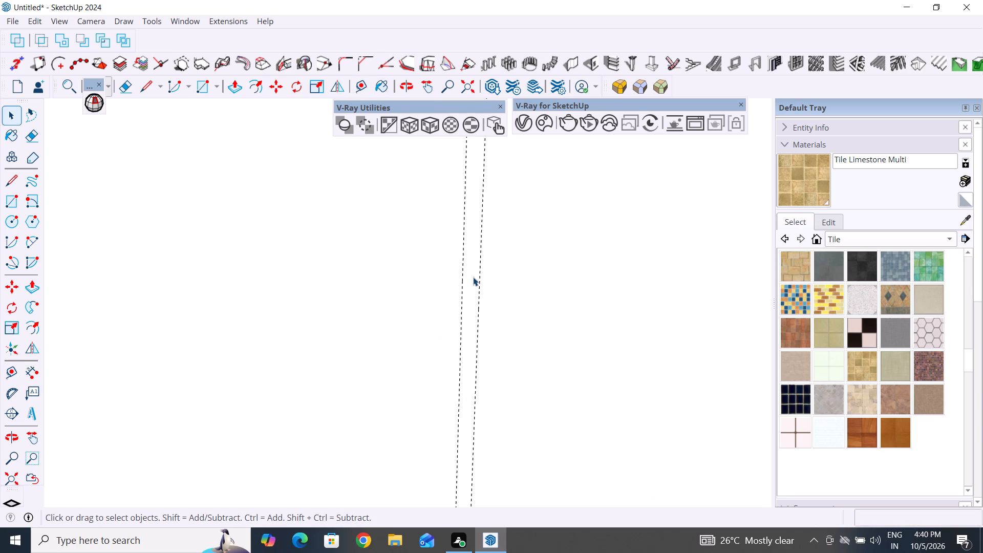
# Draw a full-height vertical line on the upright face along the guide nearer the tiled slab.
pyautogui.scroll(-14, 473, 277)
pyautogui.moveTo(472, 333); pyautogui.dragTo(482, 363, button='middle')
pyautogui.scroll(-5, 477, 370)
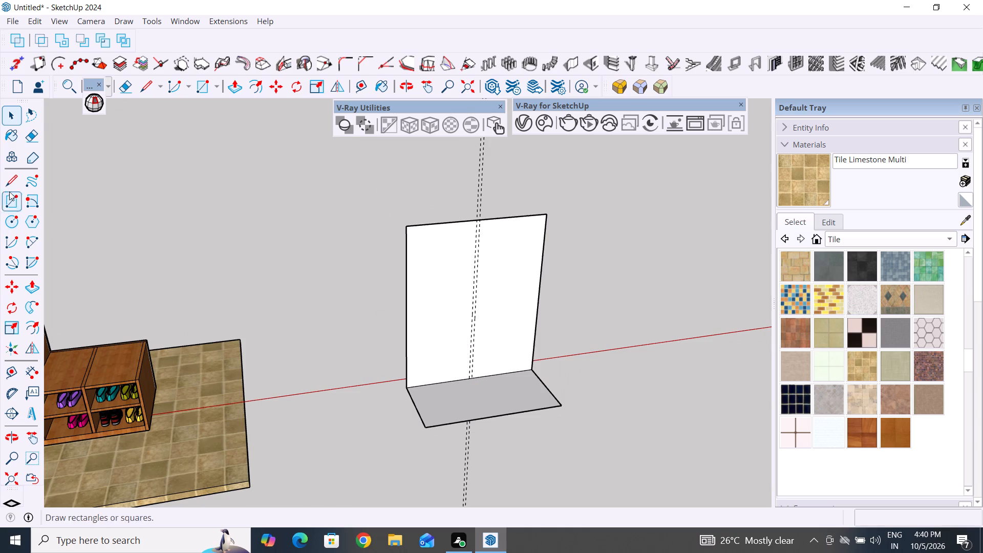
pyautogui.click(9, 186)
pyautogui.scroll(4, 496, 258)
pyautogui.moveTo(478, 358); pyautogui.dragTo(524, 281, button='middle')
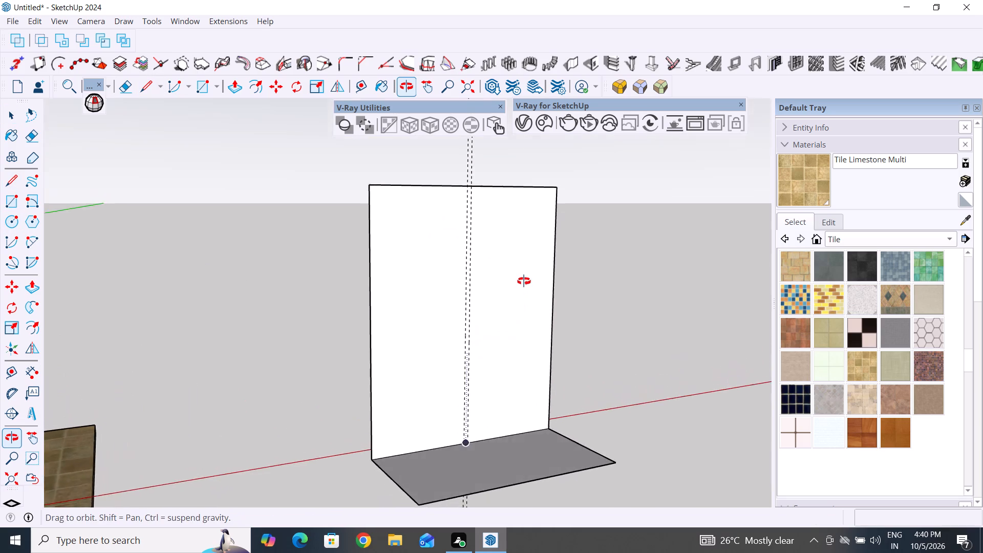
pyautogui.moveTo(524, 281); pyautogui.dragTo(547, 302, button='middle')
pyautogui.scroll(3, 496, 202)
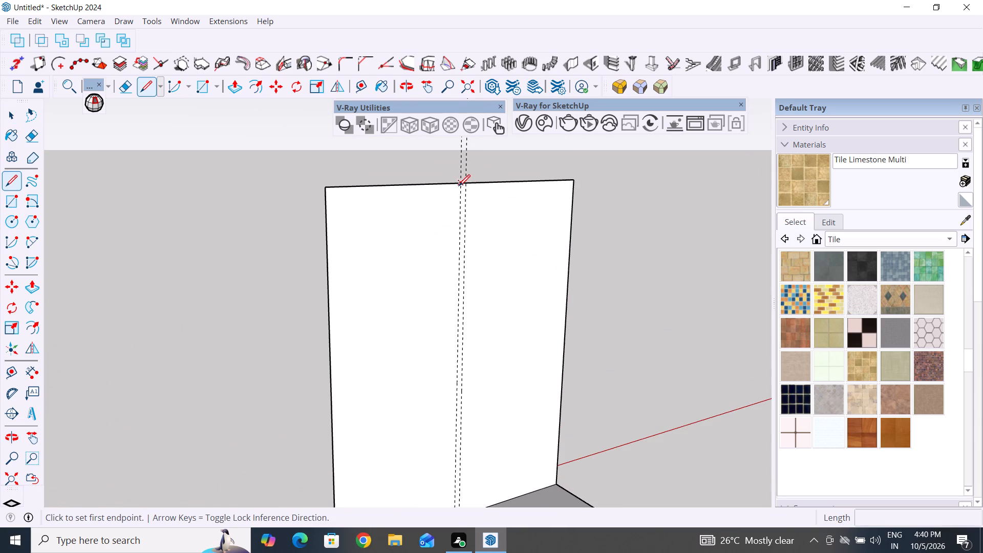
pyautogui.click(459, 186)
pyautogui.scroll(-4, 459, 186)
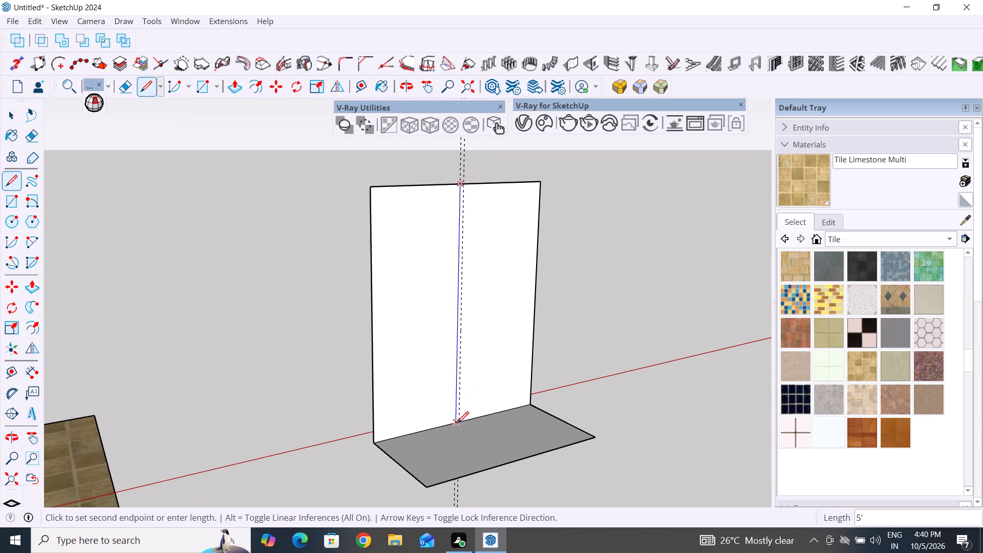
pyautogui.click(457, 423)
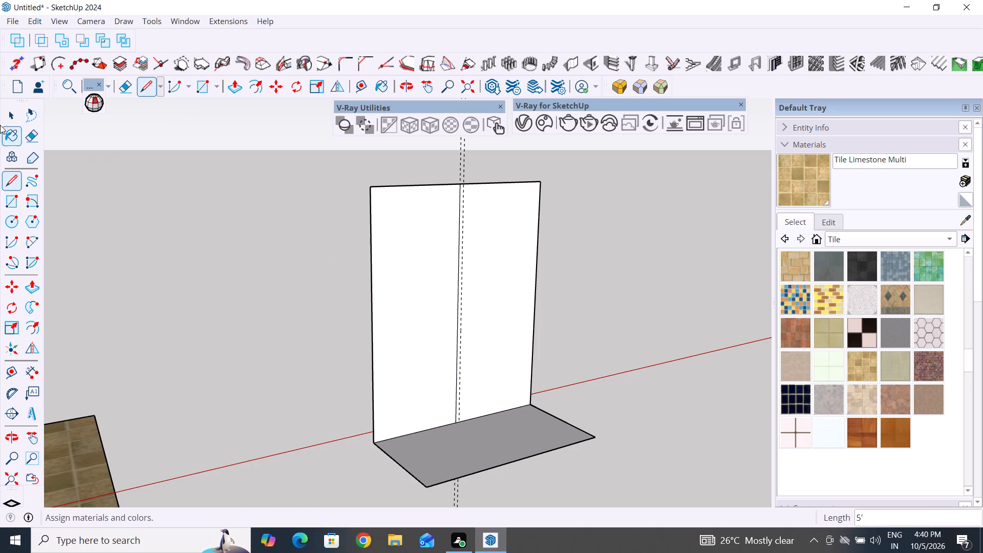
pyautogui.click(10, 116)
# Draw a second full-height vertical line along the guide farther from the tiled slab, completing the narrow central strip.
pyautogui.click(17, 187)
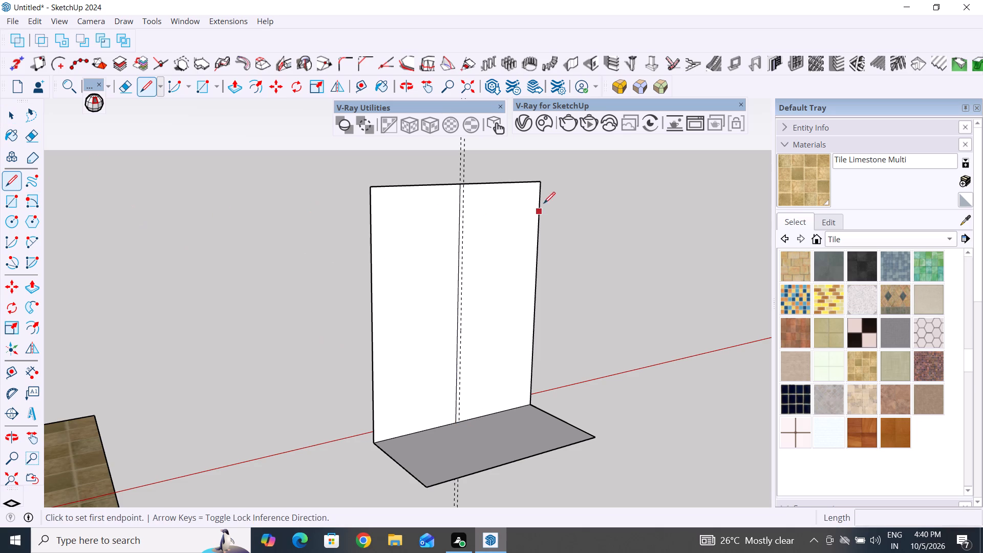
pyautogui.scroll(7, 506, 186)
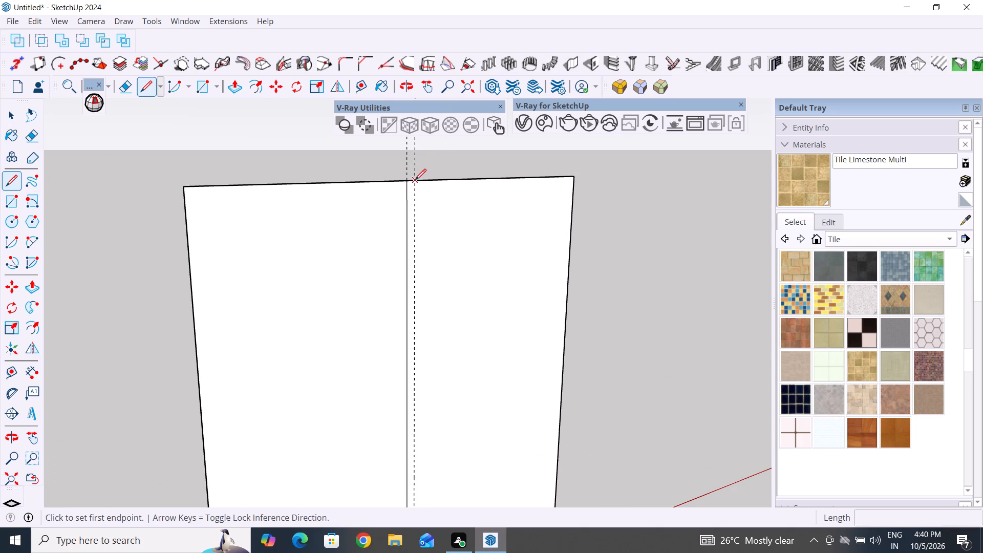
pyautogui.click(415, 180)
pyautogui.scroll(-9, 415, 180)
pyautogui.scroll(5, 419, 403)
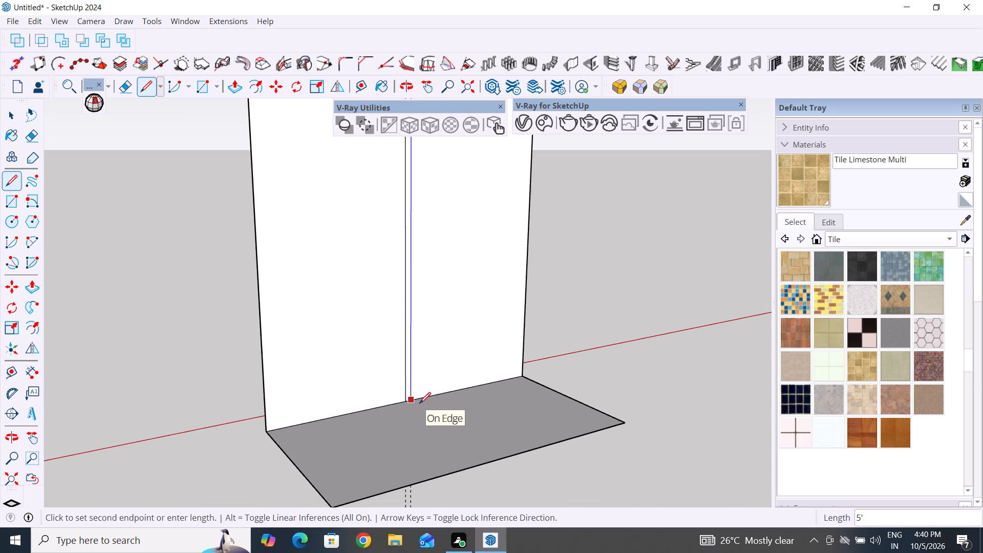
pyautogui.scroll(3, 419, 403)
pyautogui.click(410, 397)
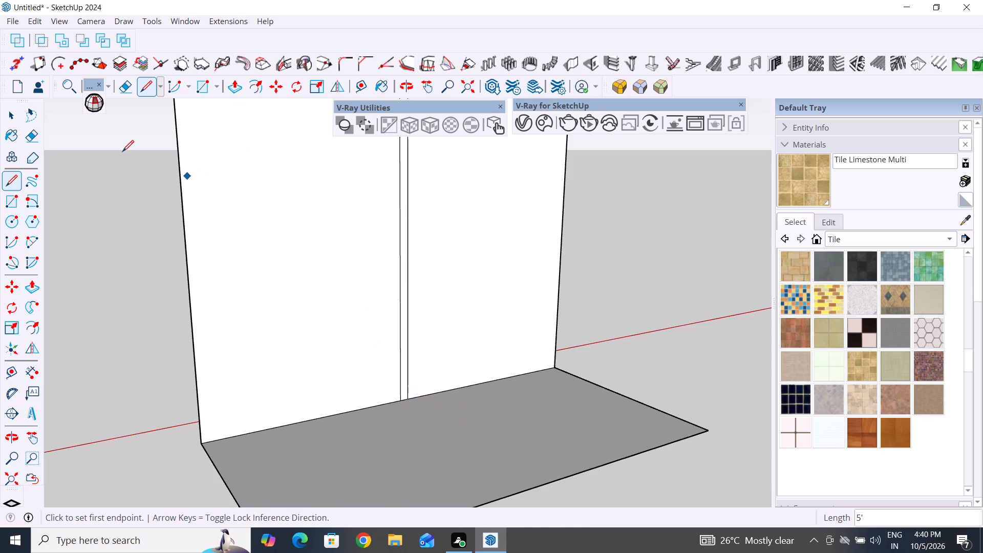
pyautogui.click(8, 109)
pyautogui.click(134, 208)
pyautogui.scroll(-9, 205, 378)
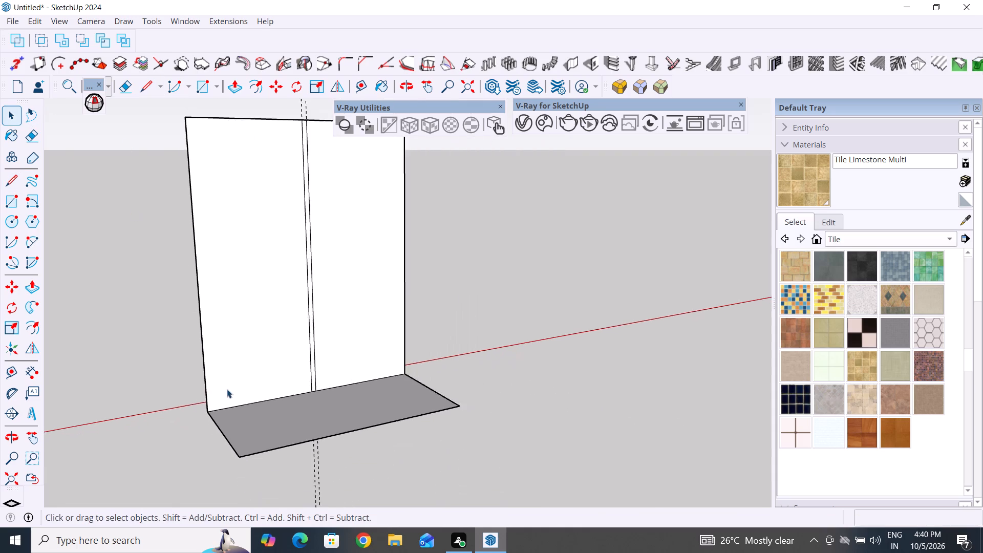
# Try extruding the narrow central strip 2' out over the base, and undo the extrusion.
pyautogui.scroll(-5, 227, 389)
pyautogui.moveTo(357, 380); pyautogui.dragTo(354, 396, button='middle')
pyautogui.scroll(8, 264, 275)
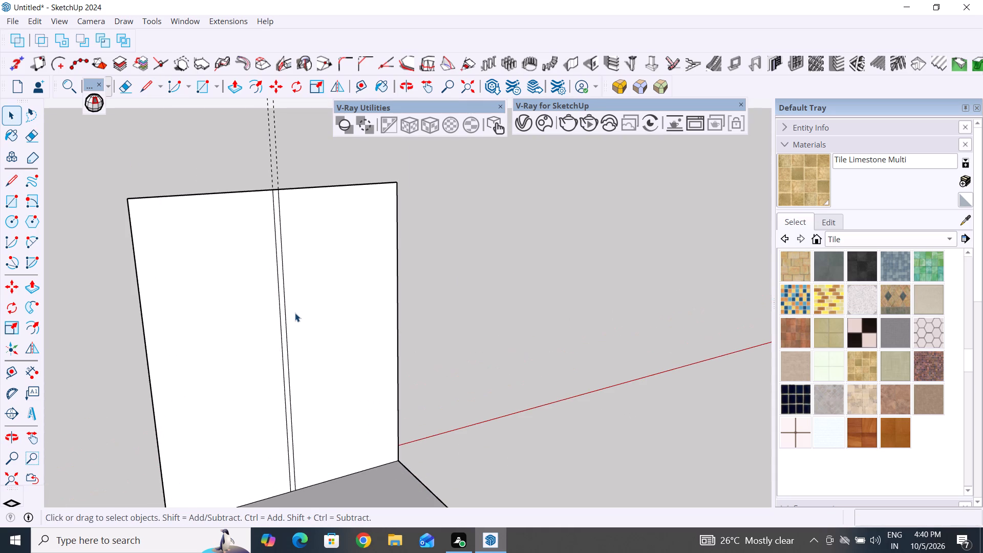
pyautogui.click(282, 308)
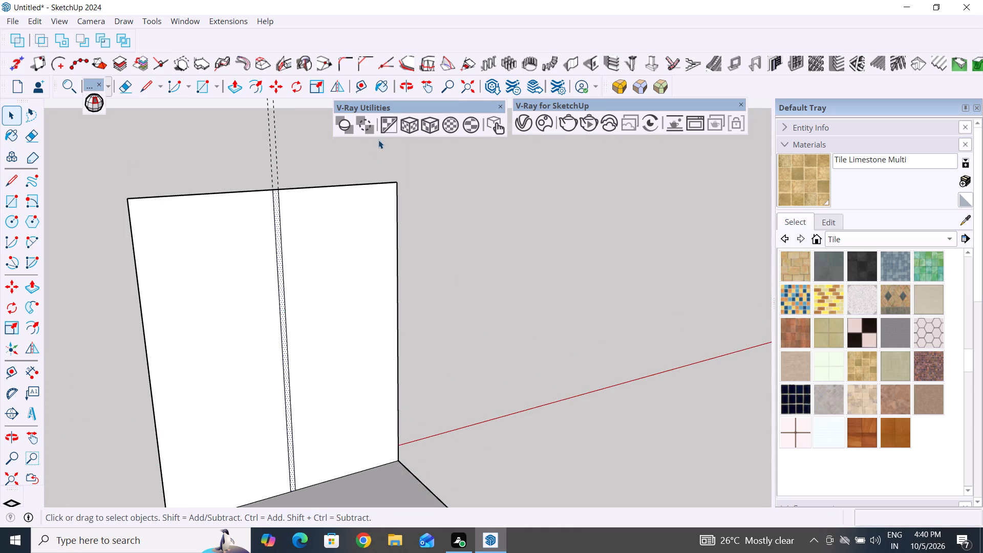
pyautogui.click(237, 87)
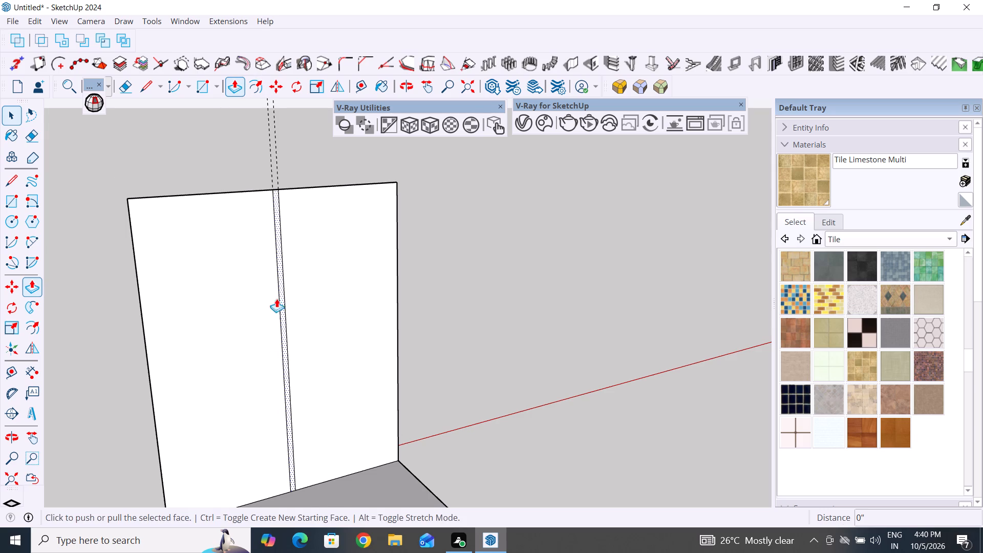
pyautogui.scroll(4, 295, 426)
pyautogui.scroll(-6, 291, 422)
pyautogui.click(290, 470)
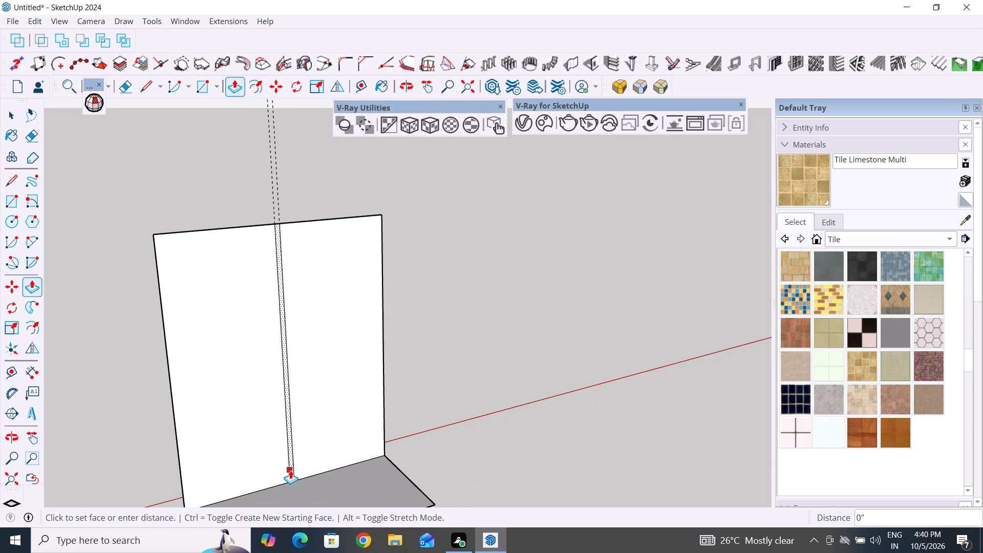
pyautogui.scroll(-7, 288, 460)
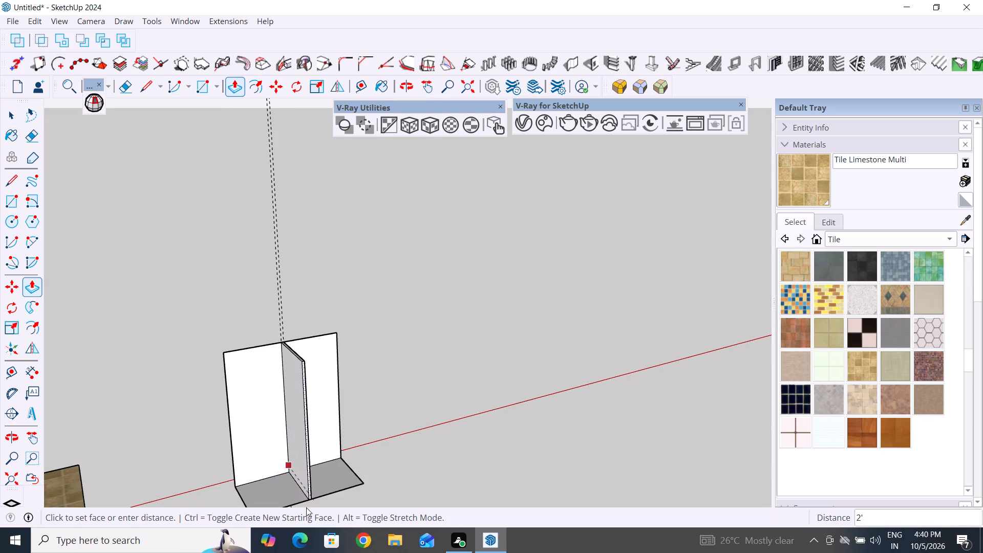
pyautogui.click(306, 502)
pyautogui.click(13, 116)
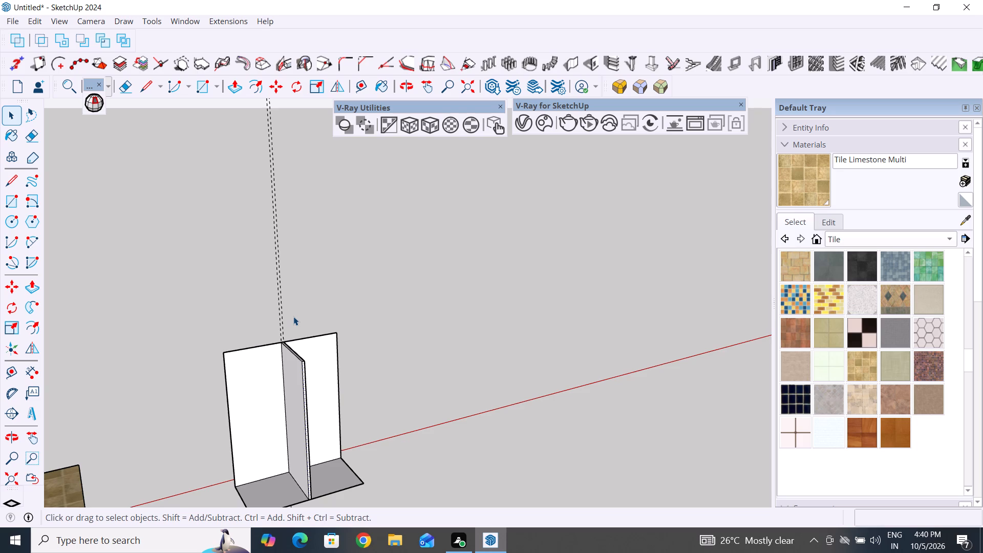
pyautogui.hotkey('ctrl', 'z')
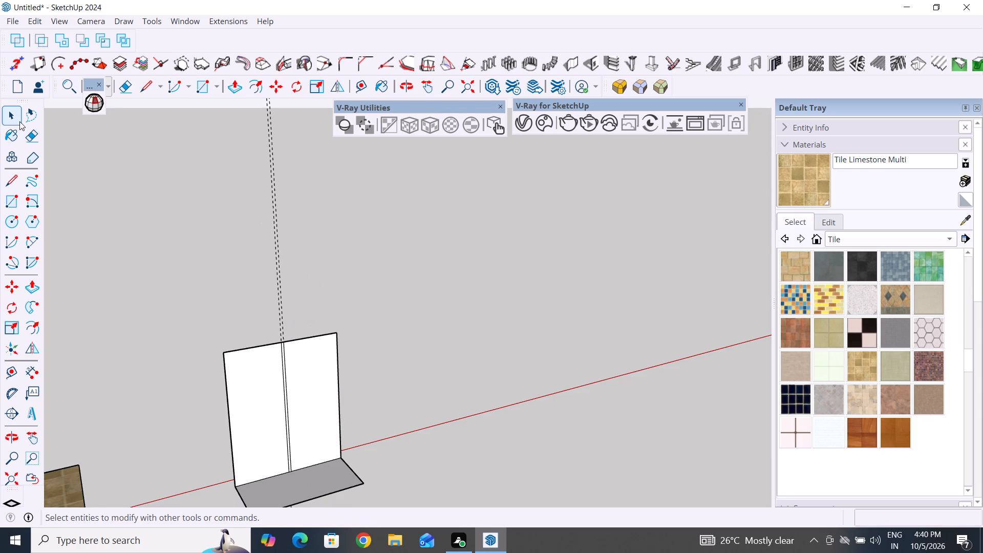
# Delete the two vertical guides along the central strip.
pyautogui.moveTo(308, 180); pyautogui.dragTo(227, 241)
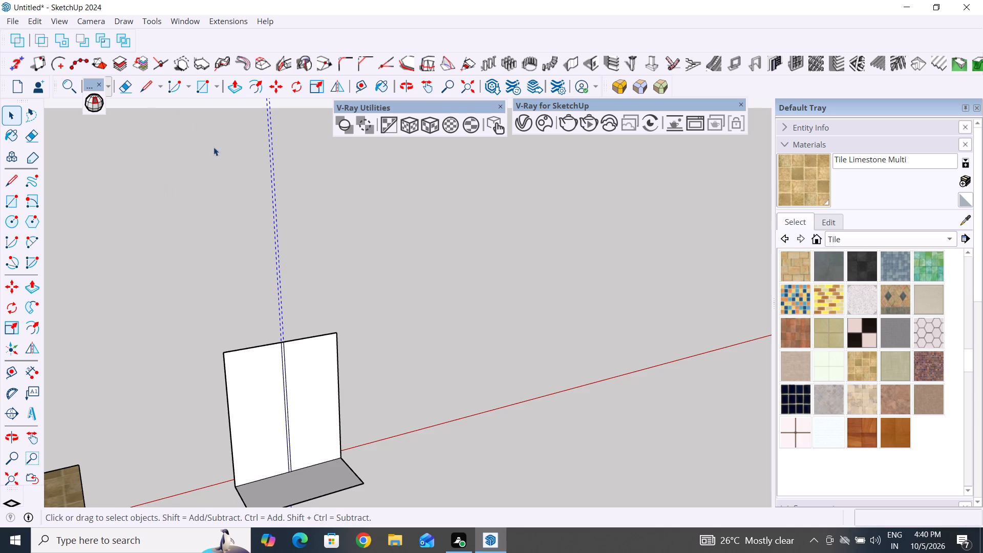
pyautogui.click(38, 20)
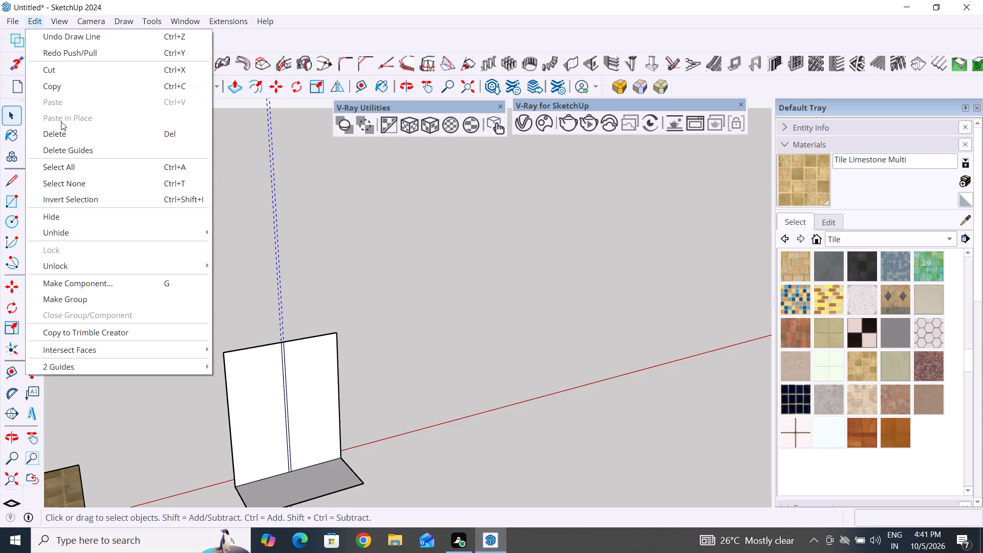
pyautogui.click(66, 152)
# Copy the back face's full top edge 5' down to the base and divide the distance into 4 equal spaces.
pyautogui.scroll(-5, 439, 346)
pyautogui.moveTo(461, 378); pyautogui.dragTo(422, 352, button='middle')
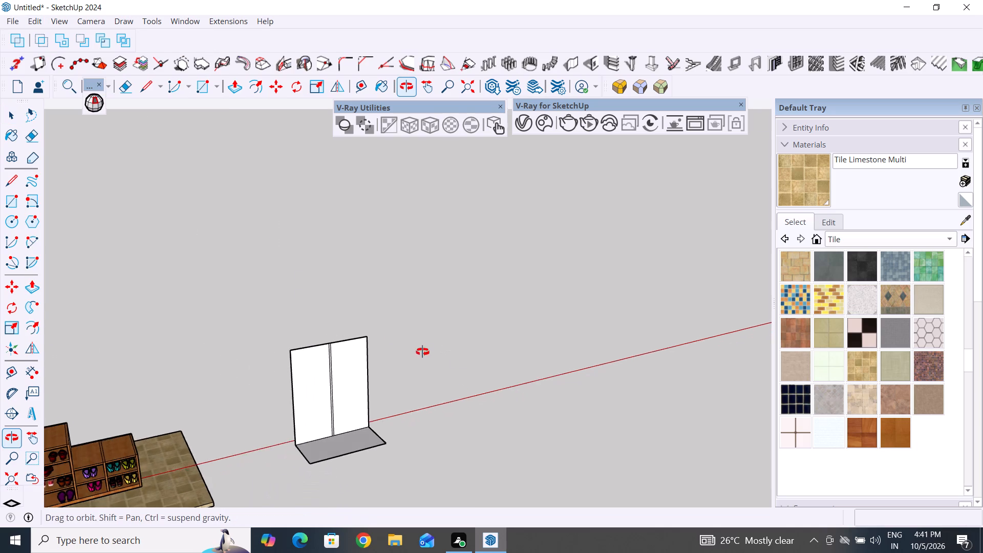
pyautogui.moveTo(422, 352); pyautogui.dragTo(473, 335, button='middle')
pyautogui.scroll(7, 335, 498)
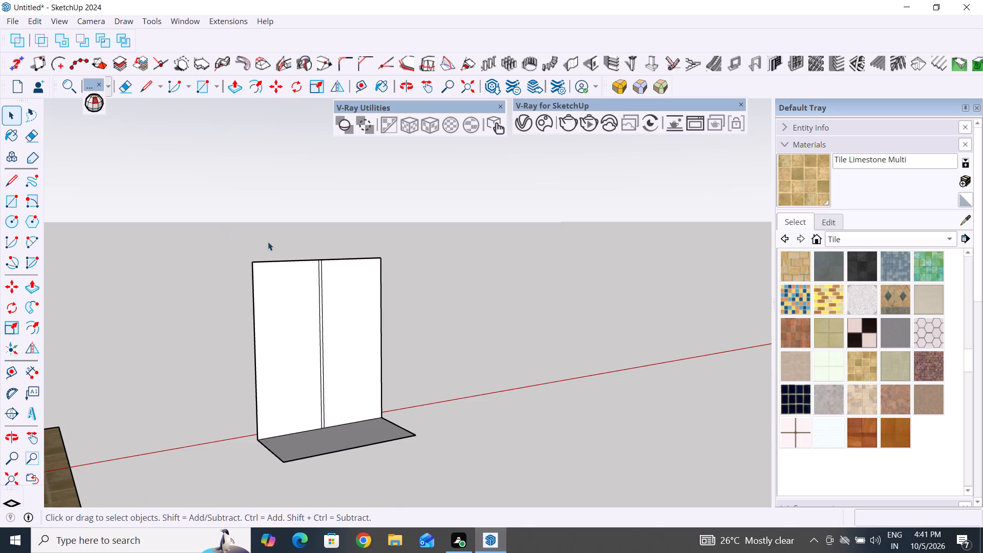
pyautogui.click(290, 262)
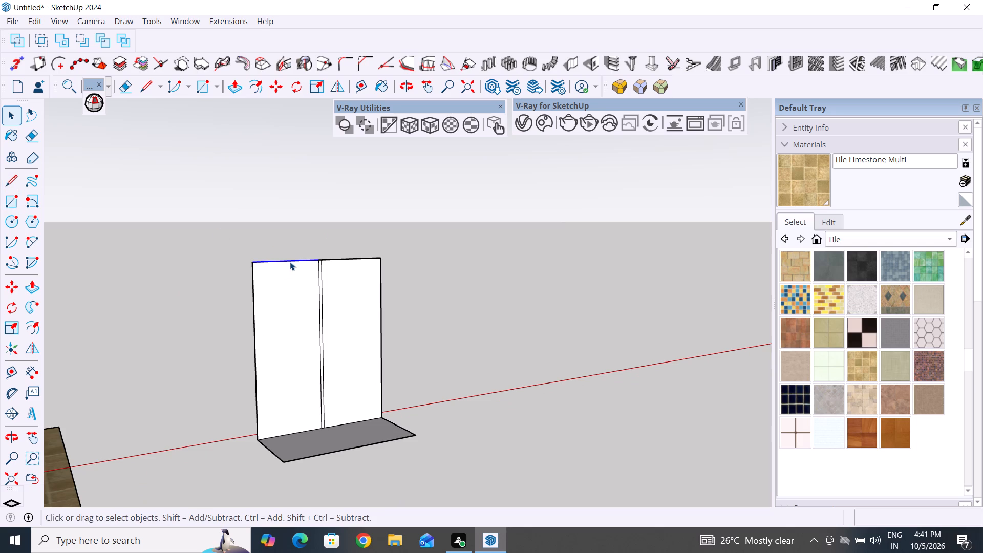
pyautogui.scroll(6, 352, 285)
pyautogui.scroll(9, 295, 201)
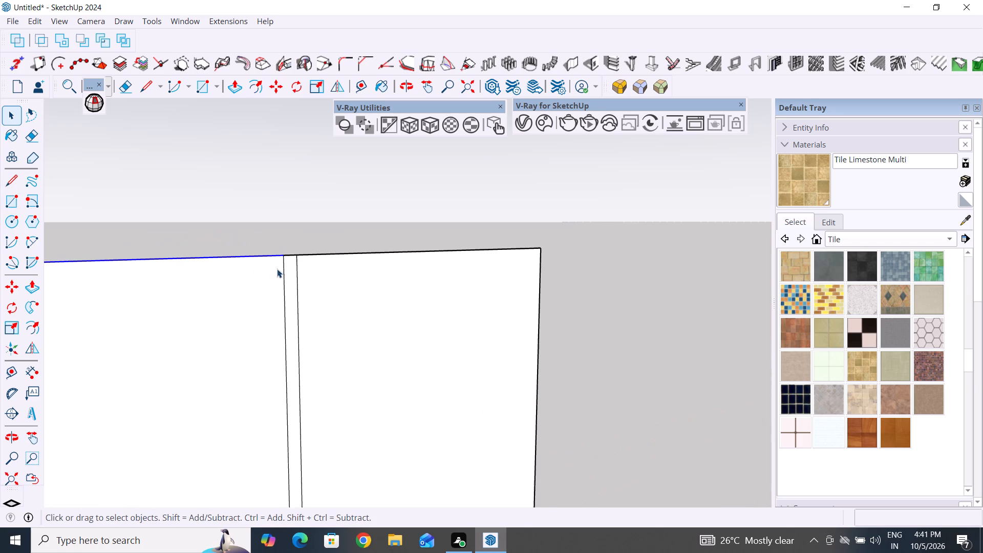
pyautogui.keyDown('ctrl'); pyautogui.click(293, 255); pyautogui.keyUp('ctrl')
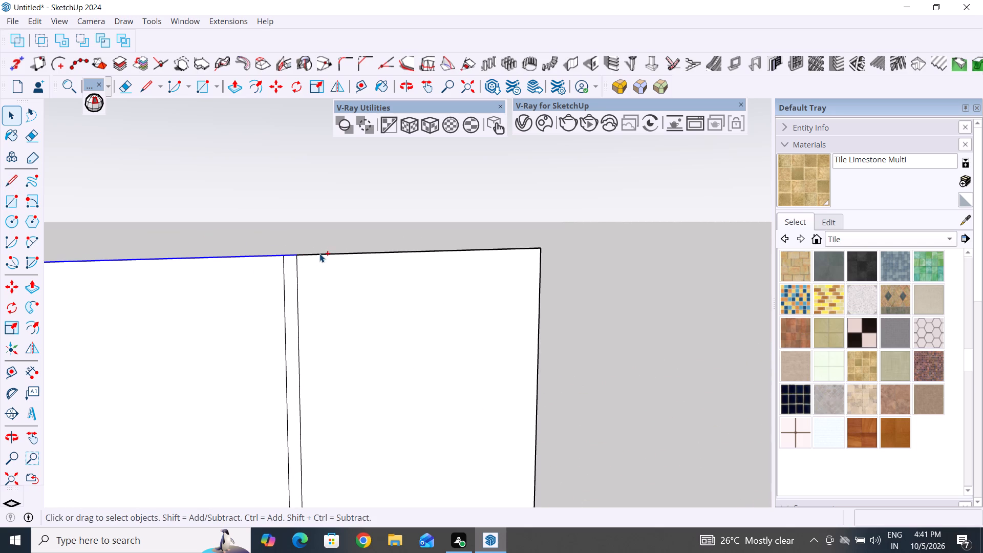
pyautogui.keyDown('ctrl'); pyautogui.click(324, 255); pyautogui.keyUp('ctrl')
pyautogui.scroll(-11, 528, 271)
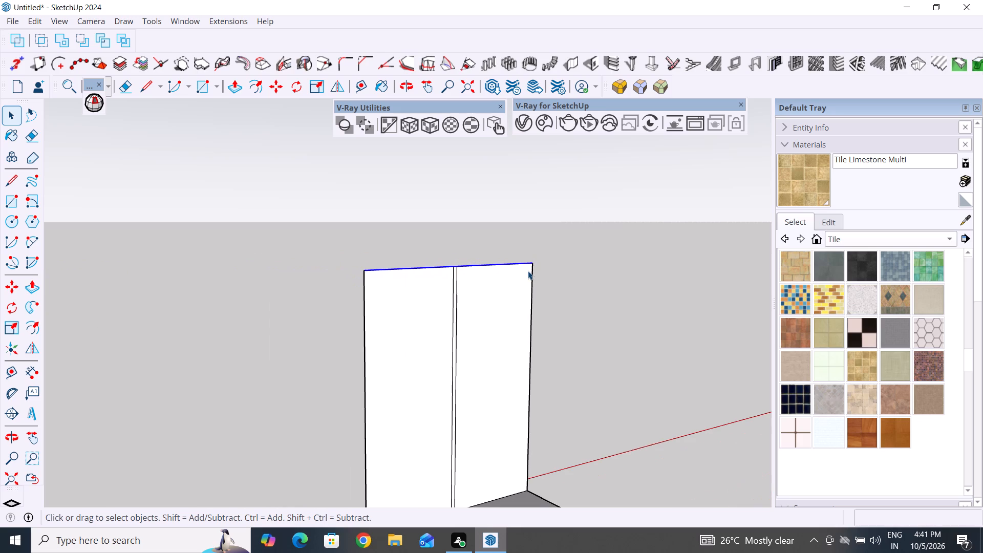
pyautogui.press('m')
pyautogui.click(369, 269)
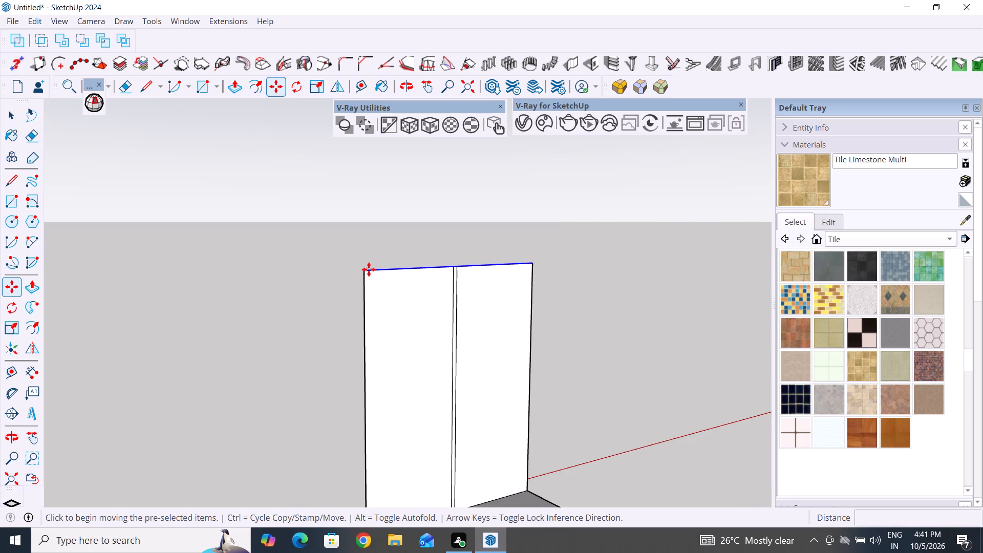
pyautogui.scroll(-5, 369, 269)
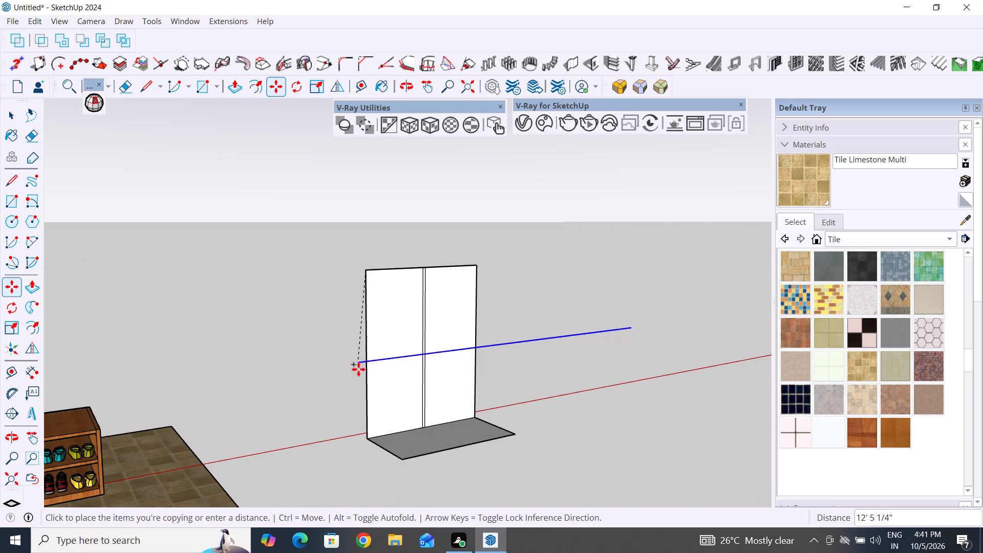
pyautogui.click(368, 440)
pyautogui.press('4')
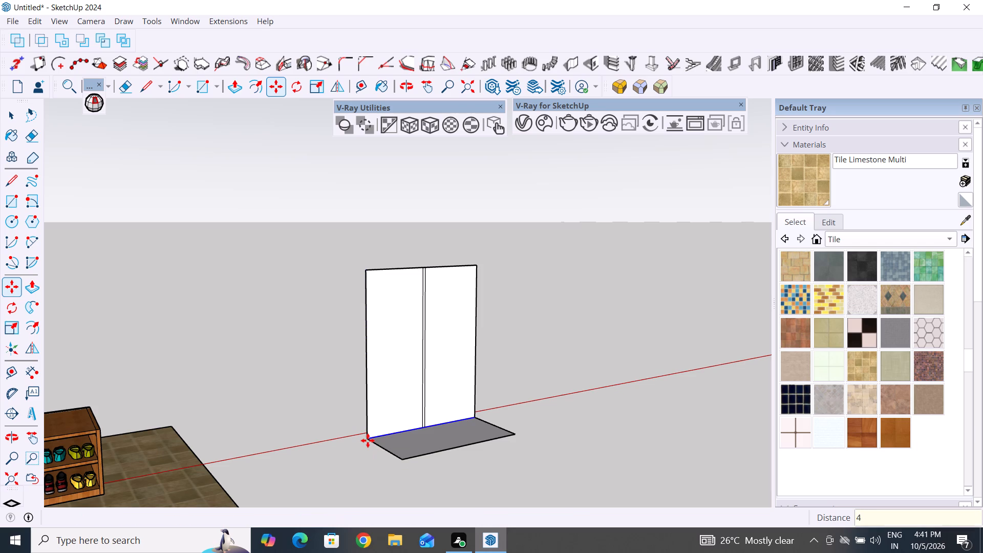
pyautogui.press('/')
pyautogui.press('Return')
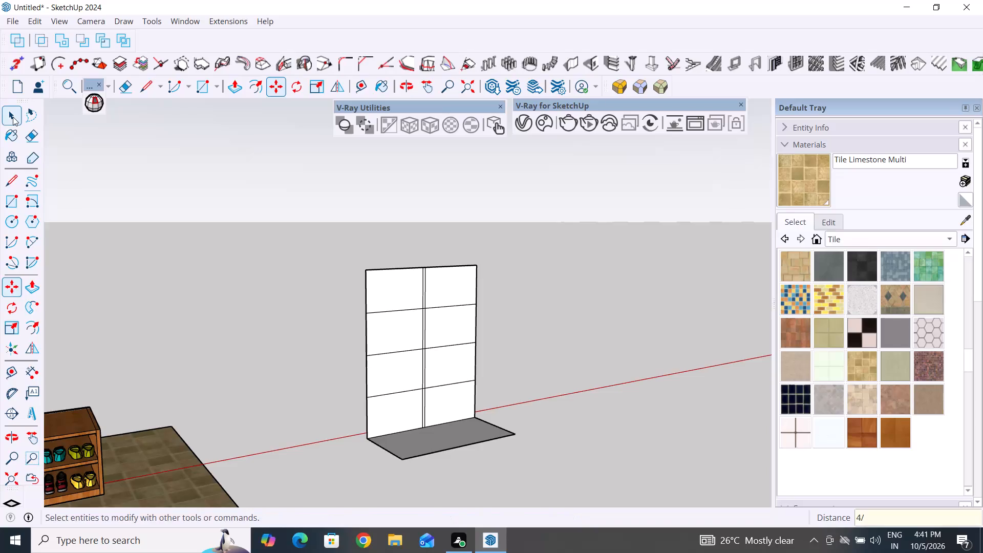
pyautogui.click(13, 117)
# Copy the three full-width horizontal dividing lines on the back 1" upward to outline the shelf thicknesses.
pyautogui.scroll(4, 372, 424)
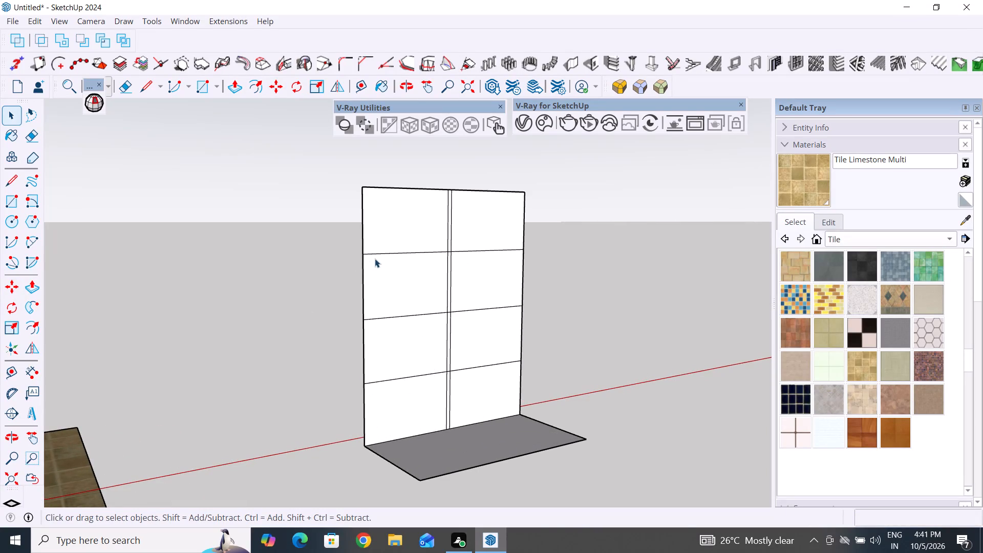
pyautogui.scroll(3, 404, 257)
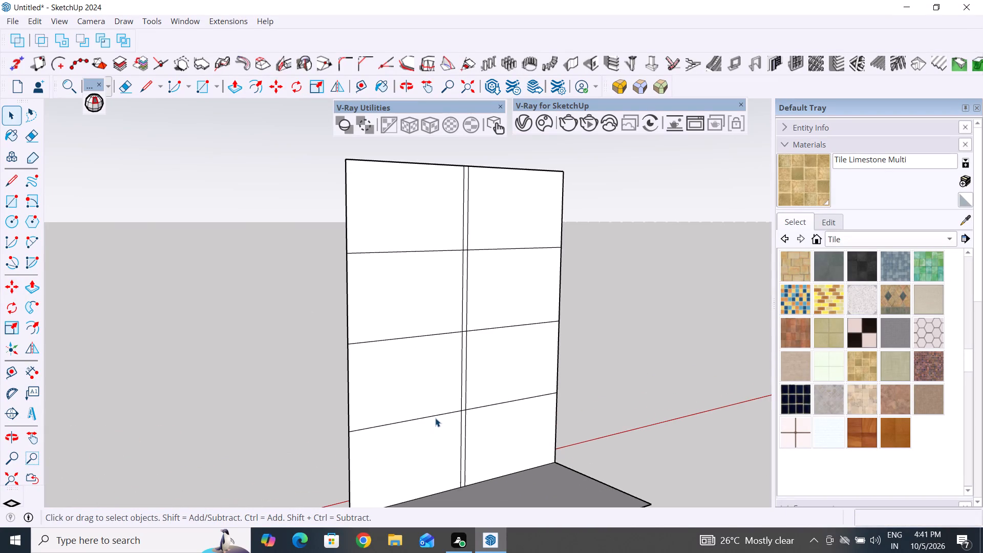
pyautogui.click(437, 415)
pyautogui.scroll(9, 492, 410)
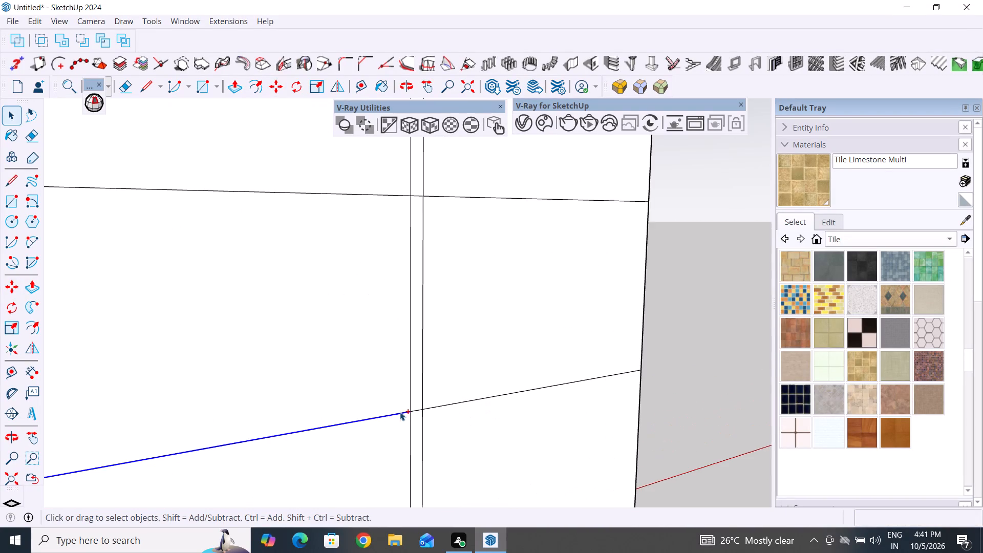
pyautogui.keyDown('ctrl'); pyautogui.click(419, 409); pyautogui.keyUp('ctrl')
pyautogui.keyDown('ctrl'); pyautogui.click(442, 406); pyautogui.keyUp('ctrl')
pyautogui.scroll(-2, 457, 460)
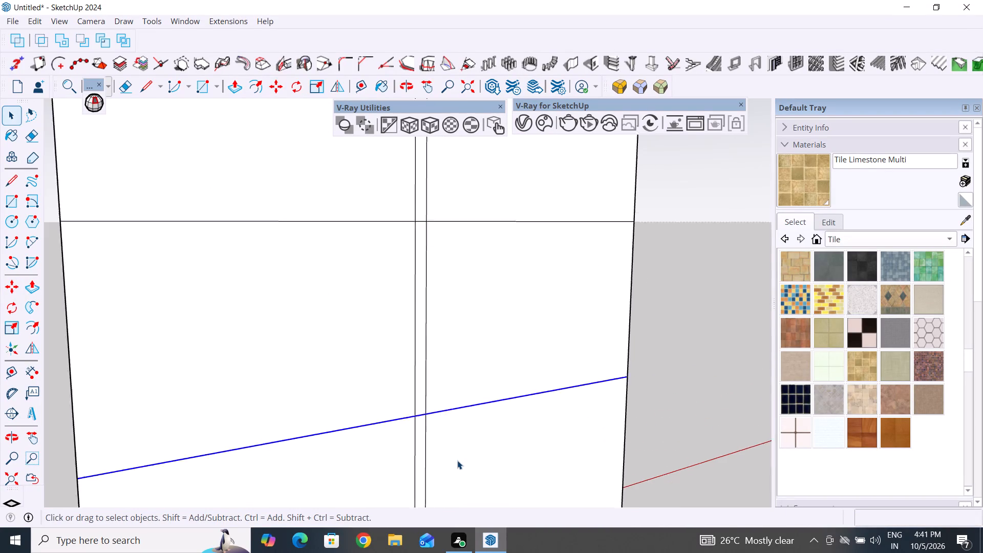
pyautogui.scroll(-3, 457, 460)
pyautogui.keyDown('ctrl'); pyautogui.click(495, 293); pyautogui.keyUp('ctrl')
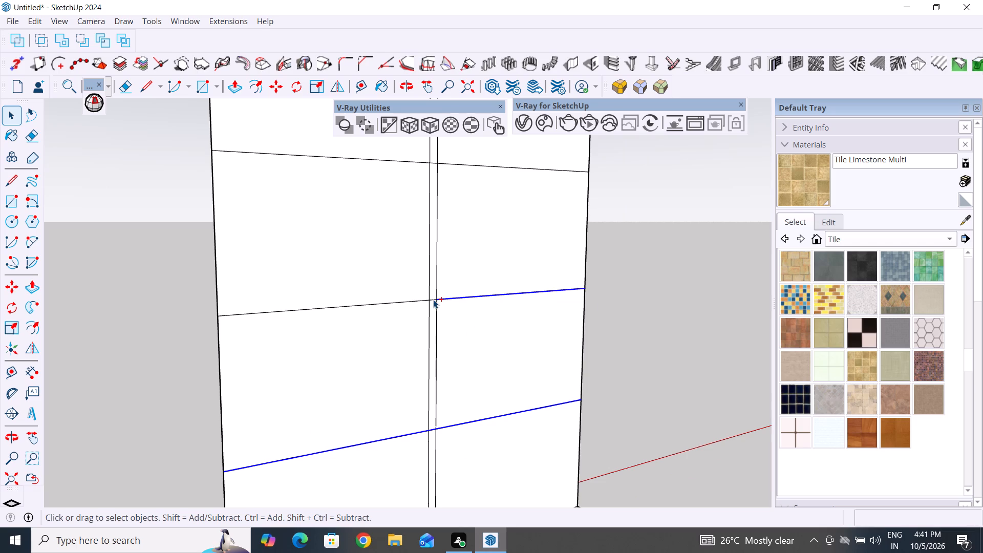
pyautogui.keyDown('ctrl'); pyautogui.click(433, 299); pyautogui.keyUp('ctrl')
pyautogui.keyDown('ctrl'); pyautogui.click(401, 301); pyautogui.keyUp('ctrl')
pyautogui.keyDown('ctrl'); pyautogui.scroll(-3, 403, 436); pyautogui.keyUp('ctrl')
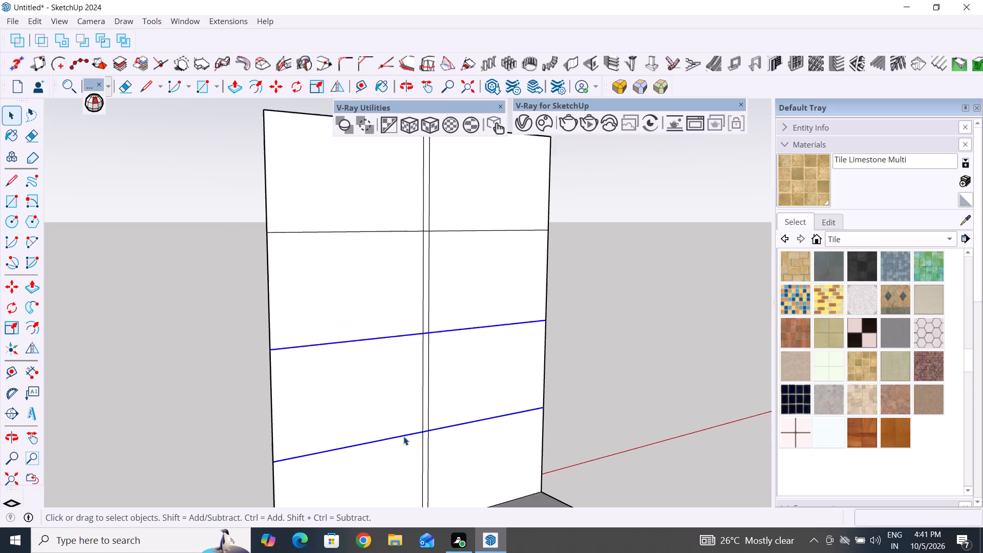
pyautogui.keyDown('ctrl'); pyautogui.scroll(-2, 403, 436); pyautogui.keyUp('ctrl')
pyautogui.scroll(4, 484, 260)
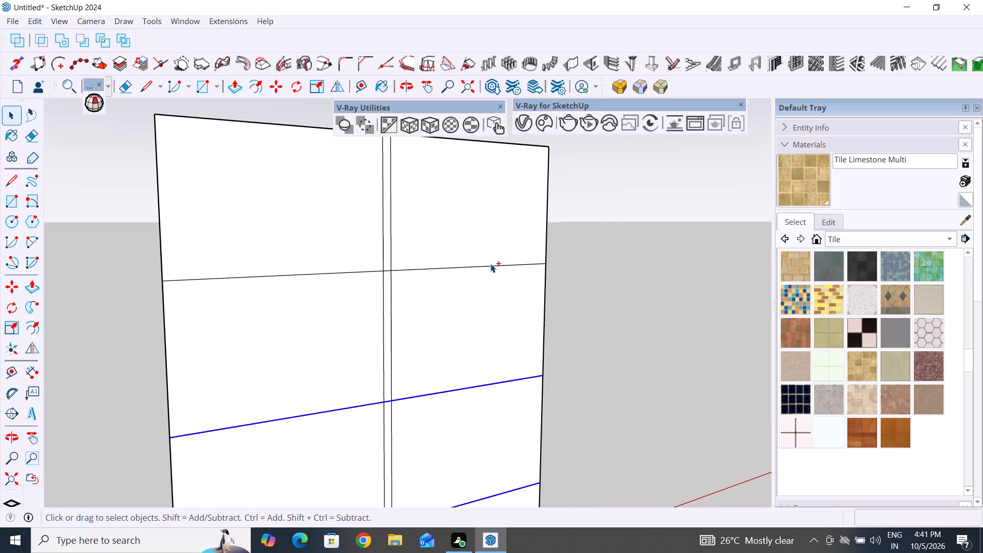
pyautogui.keyDown('ctrl'); pyautogui.click(495, 266); pyautogui.keyUp('ctrl')
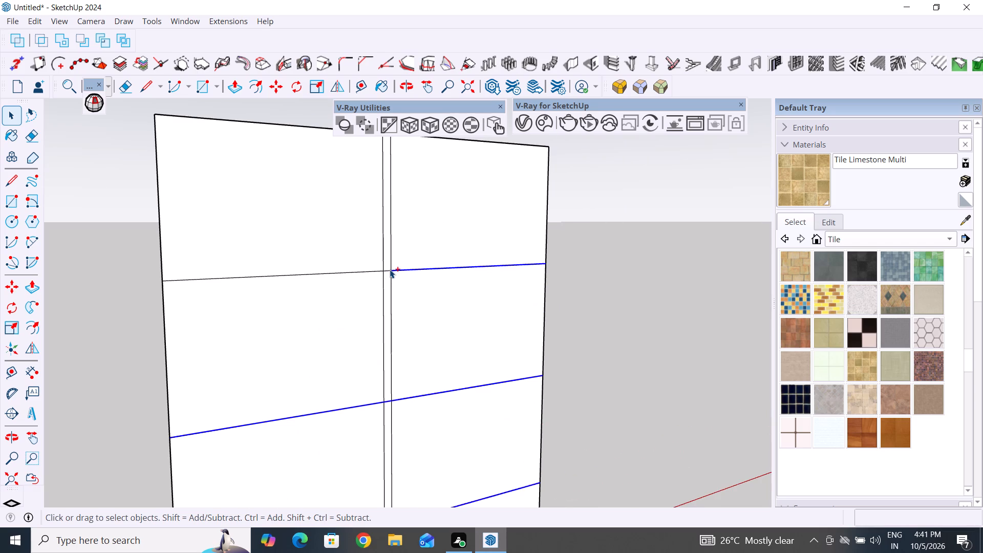
pyautogui.keyDown('ctrl'); pyautogui.click(385, 270); pyautogui.keyUp('ctrl')
pyautogui.keyDown('ctrl'); pyautogui.click(382, 295); pyautogui.keyUp('ctrl')
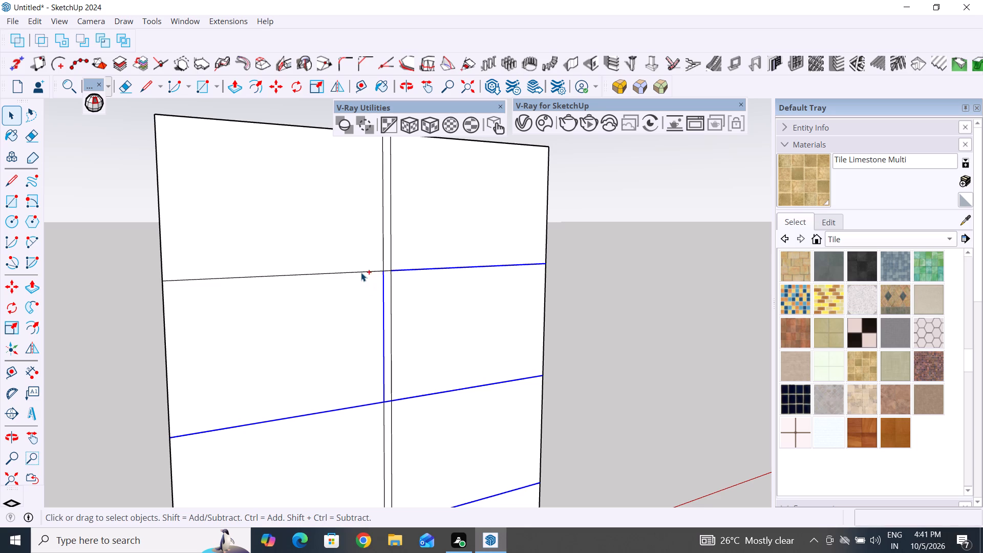
pyautogui.keyDown('ctrl'); pyautogui.click(362, 271); pyautogui.keyUp('ctrl')
pyautogui.keyDown('ctrl'); pyautogui.scroll(8, 377, 268); pyautogui.keyUp('ctrl')
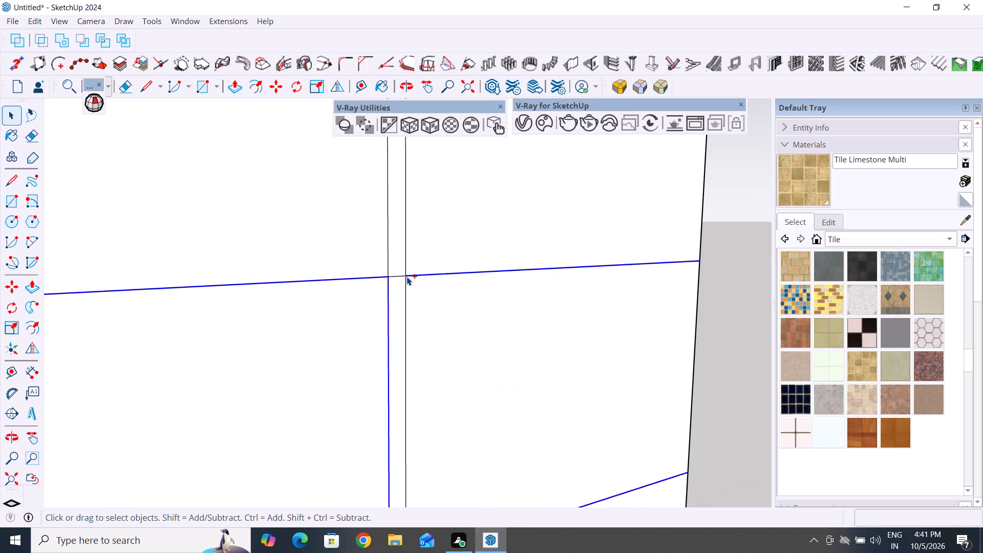
pyautogui.keyDown('ctrl'); pyautogui.click(401, 275); pyautogui.keyUp('ctrl')
pyautogui.scroll(-17, 428, 263)
pyautogui.press('m')
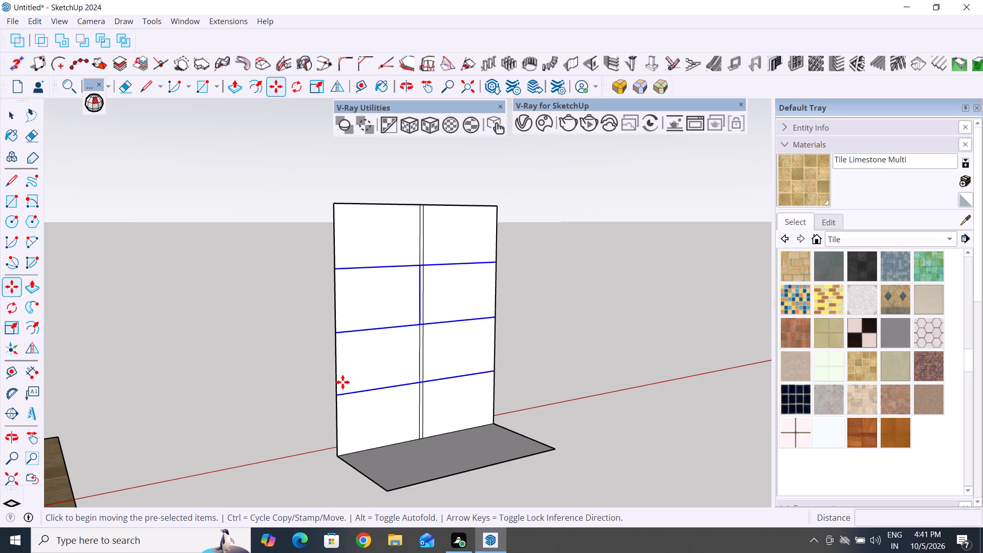
pyautogui.scroll(4, 330, 389)
pyautogui.click(345, 398)
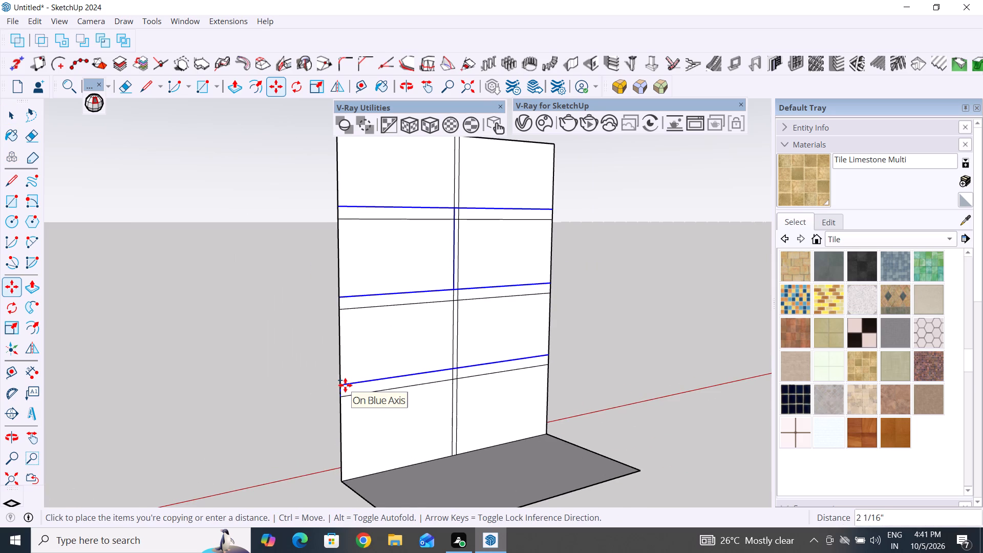
pyautogui.write('1"')
pyautogui.press('Return')
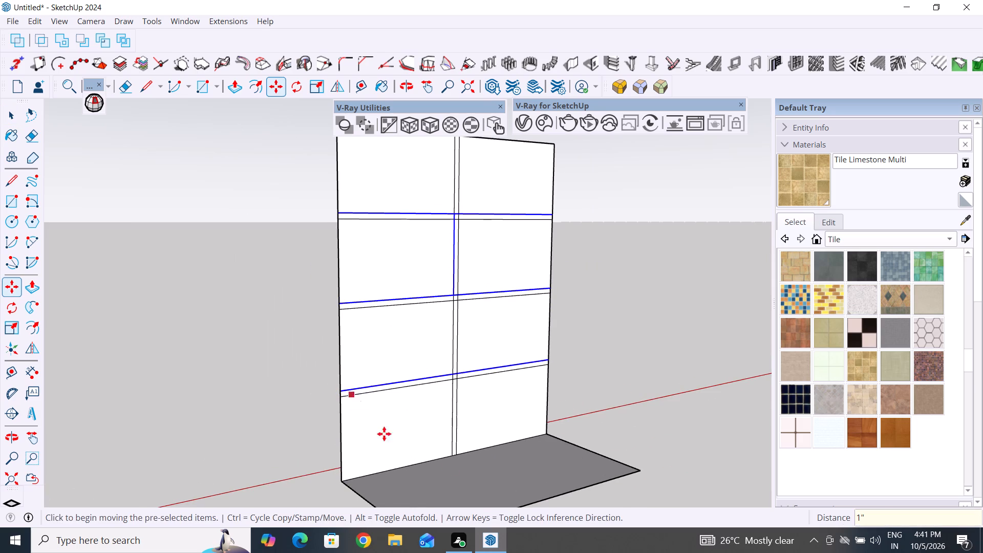
pyautogui.click(11, 116)
pyautogui.scroll(-4, 202, 335)
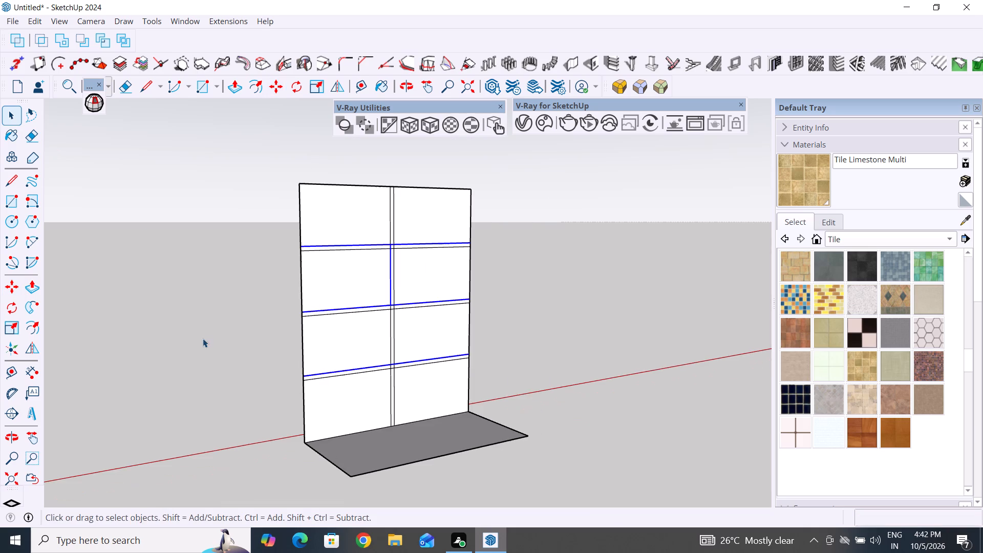
# Examine the shelf and divider lines on the back face and their relation to the base from several angles.
pyautogui.moveTo(347, 421); pyautogui.dragTo(305, 438, button='middle')
pyautogui.scroll(4, 302, 411)
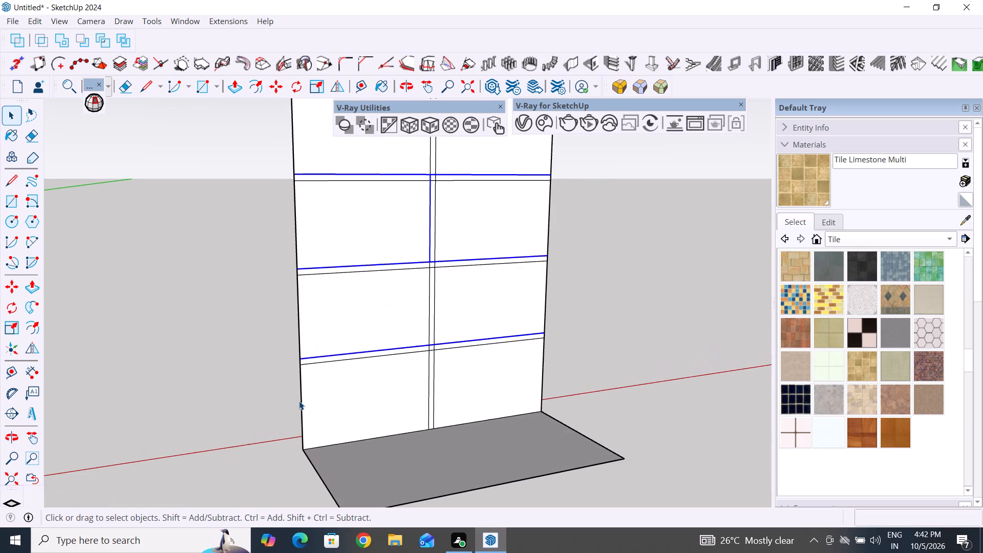
pyautogui.moveTo(269, 379); pyautogui.dragTo(290, 392, button='middle')
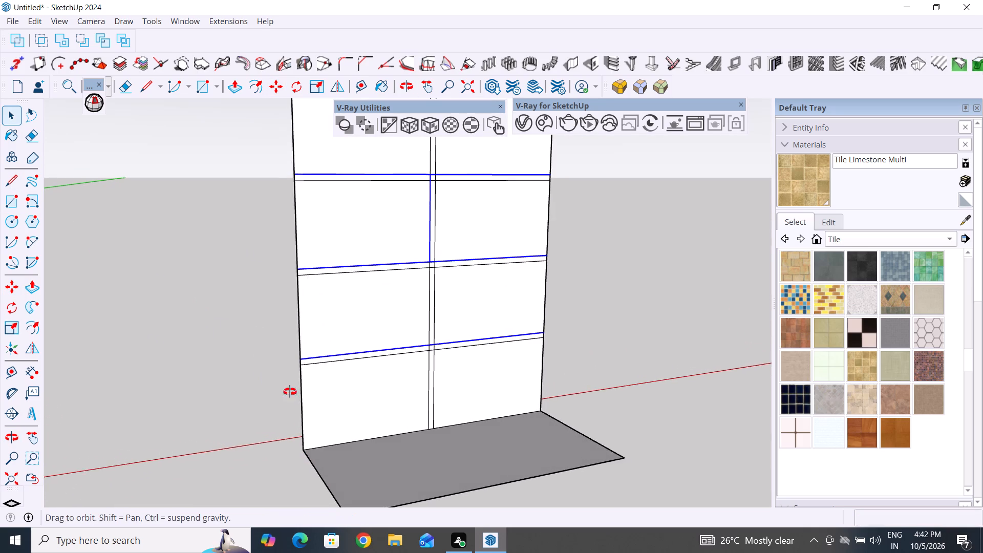
pyautogui.moveTo(290, 392); pyautogui.dragTo(423, 415, button='middle')
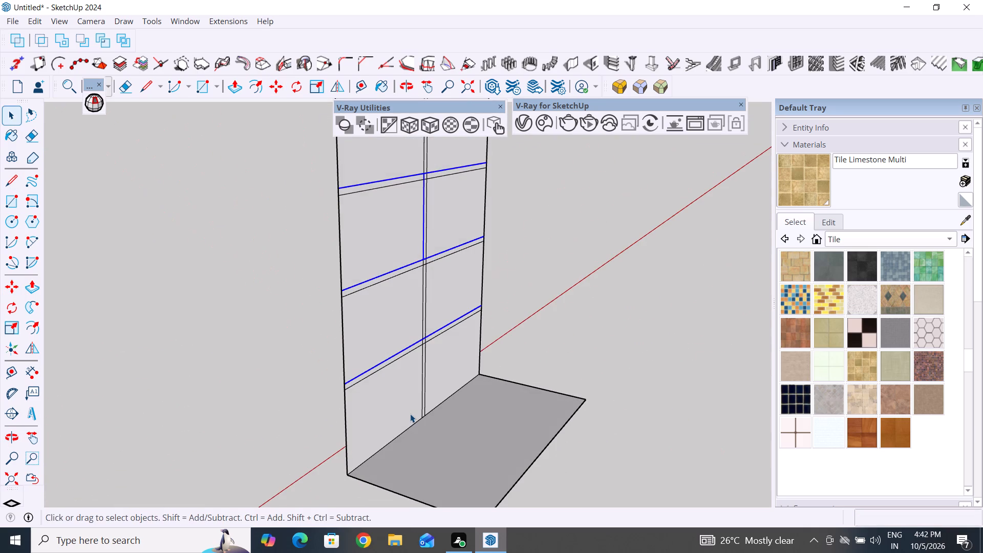
pyautogui.scroll(-2, 410, 414)
pyautogui.moveTo(423, 427); pyautogui.dragTo(441, 438, button='middle')
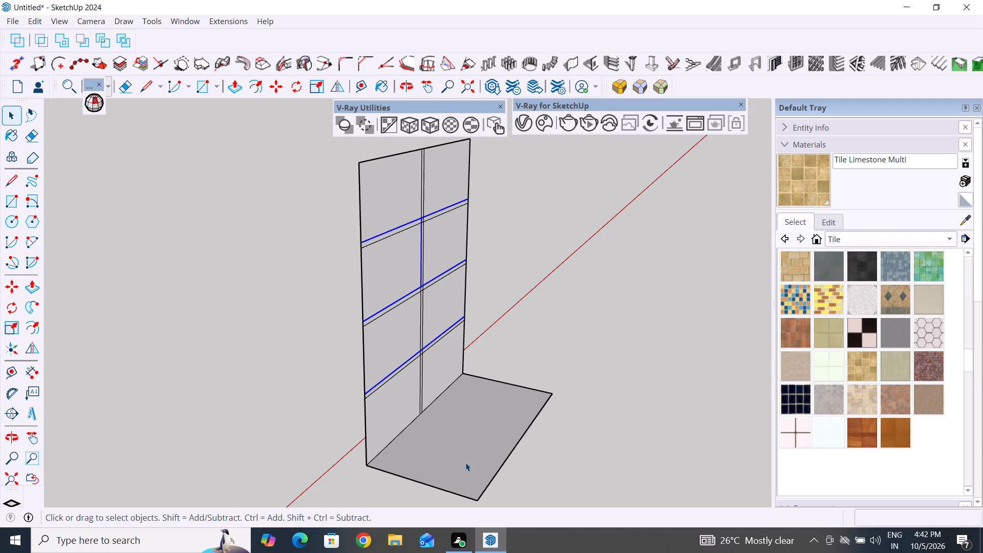
pyautogui.scroll(1, 465, 462)
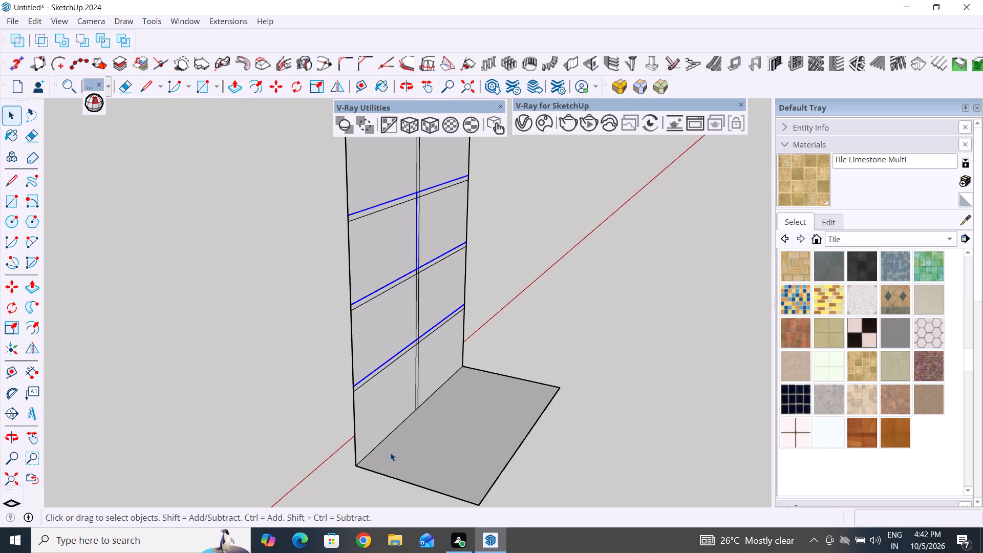
pyautogui.scroll(1, 414, 451)
pyautogui.moveTo(414, 451); pyautogui.dragTo(341, 432, button='middle')
pyautogui.scroll(-6, 376, 417)
pyautogui.scroll(3, 461, 250)
pyautogui.moveTo(471, 331); pyautogui.dragTo(389, 348, button='middle')
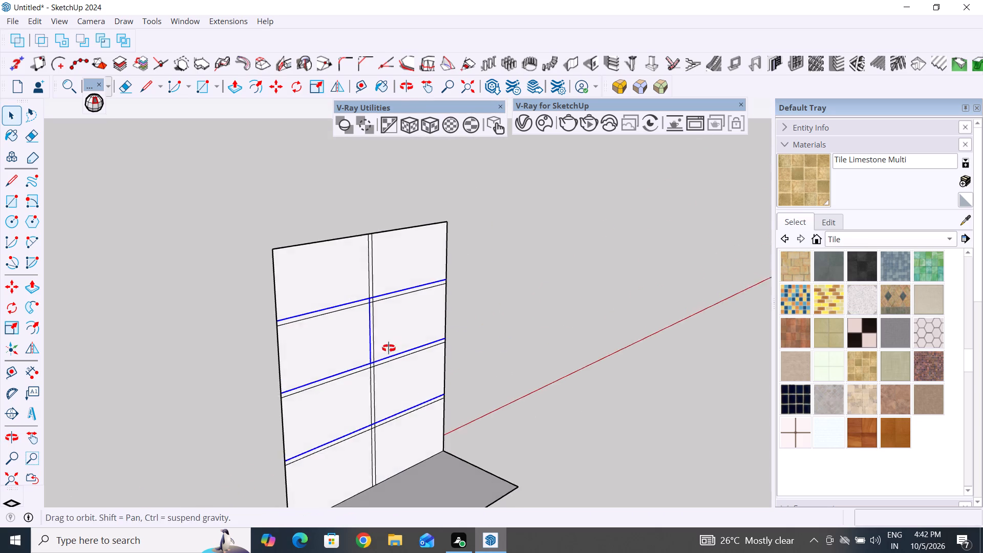
pyautogui.moveTo(389, 348); pyautogui.dragTo(375, 349, button='middle')
pyautogui.scroll(4, 429, 433)
pyautogui.scroll(-4, 433, 427)
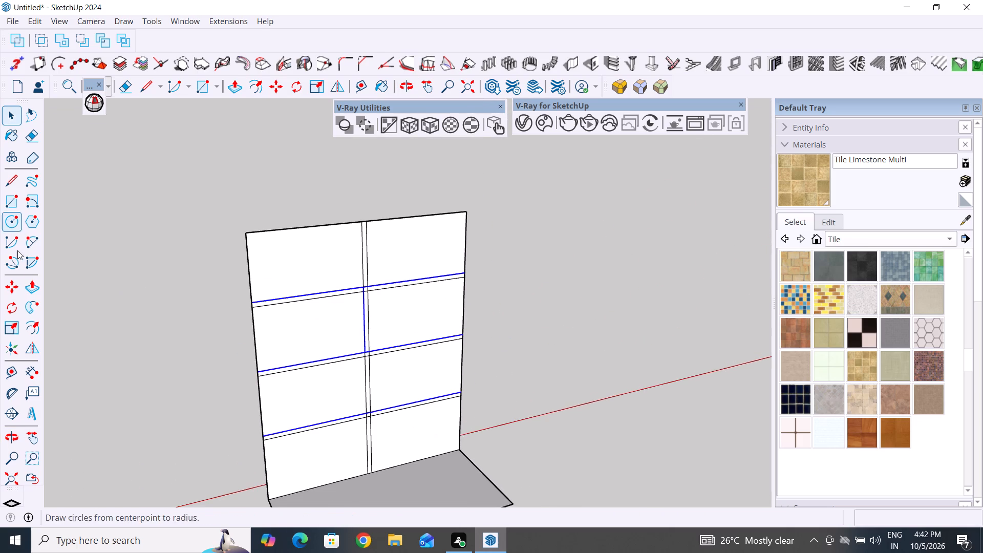
# Place vertical guides 1" inside both outer side edges of the back face.
pyautogui.click(12, 373)
pyautogui.click(262, 395)
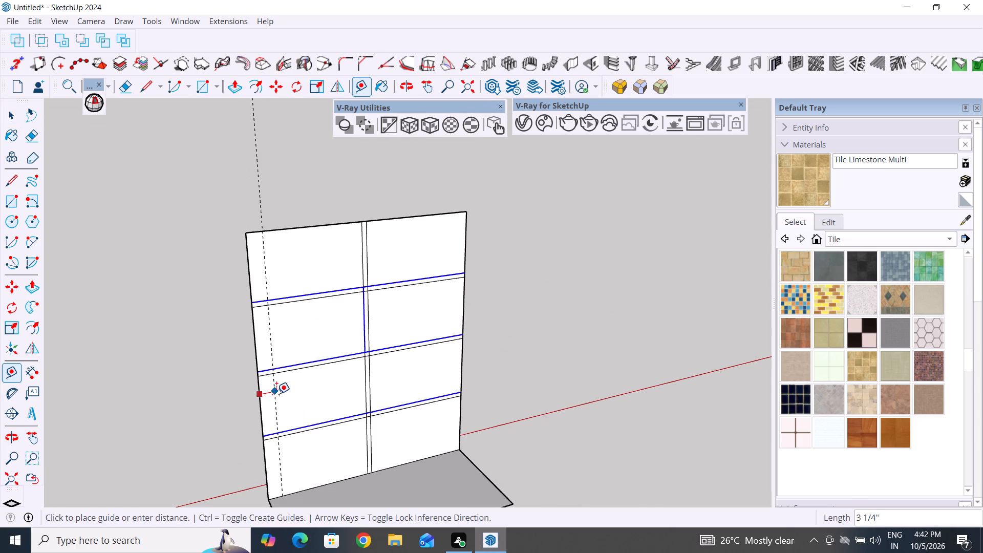
pyautogui.write('1"')
pyautogui.press('Return')
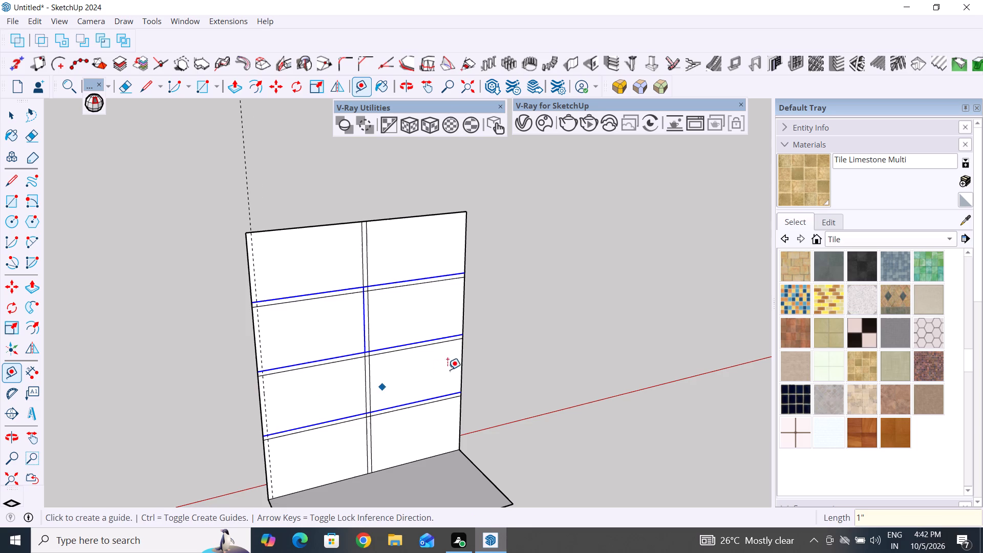
pyautogui.click(461, 372)
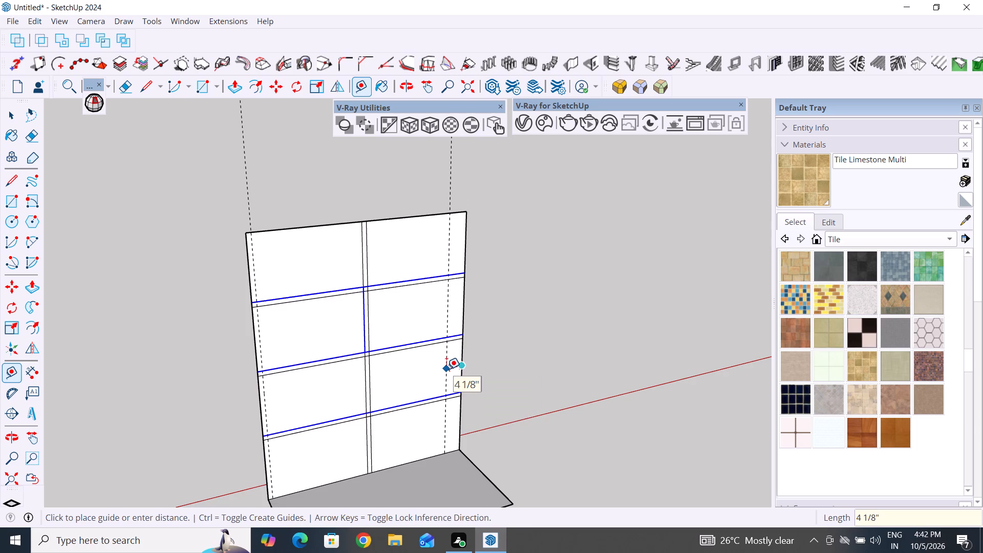
pyautogui.write('1"')
pyautogui.press('Return')
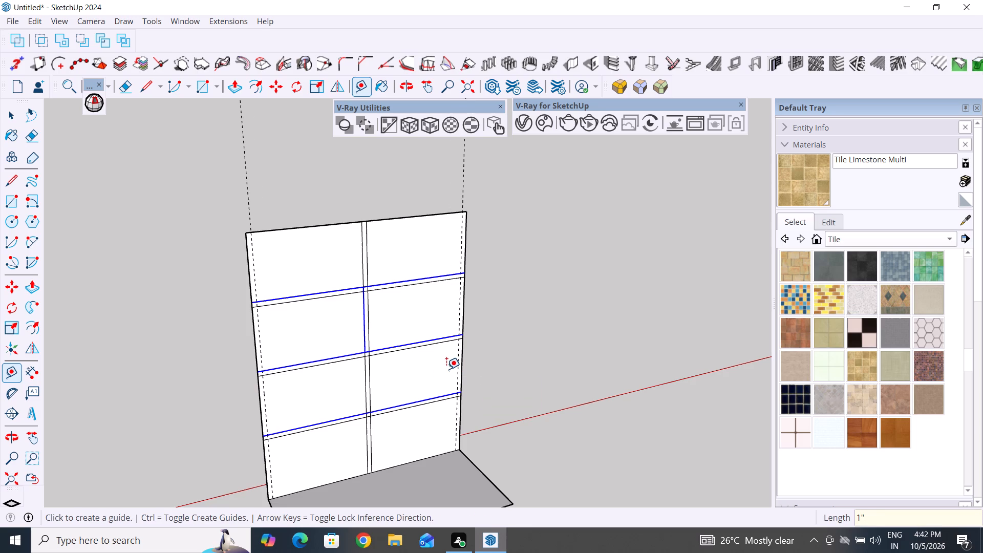
pyautogui.click(15, 118)
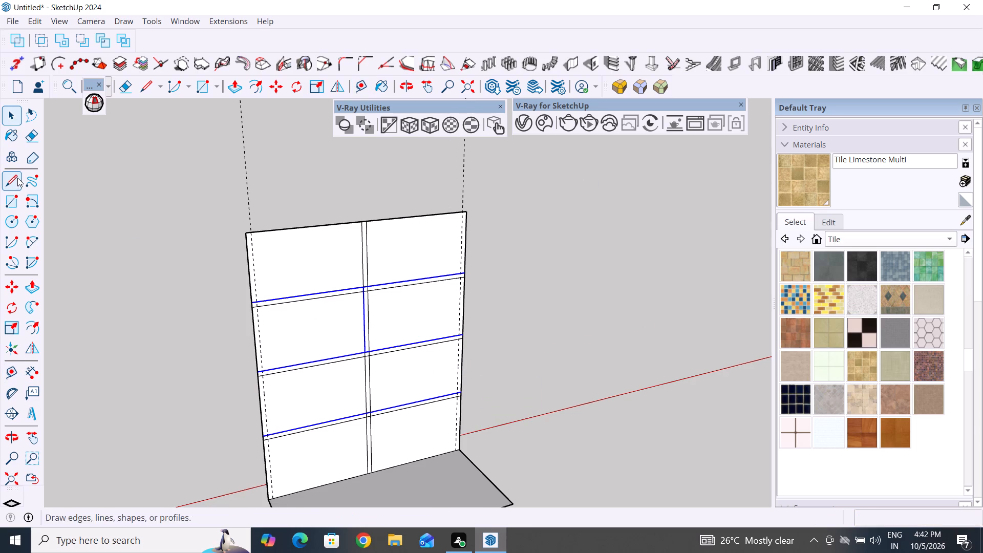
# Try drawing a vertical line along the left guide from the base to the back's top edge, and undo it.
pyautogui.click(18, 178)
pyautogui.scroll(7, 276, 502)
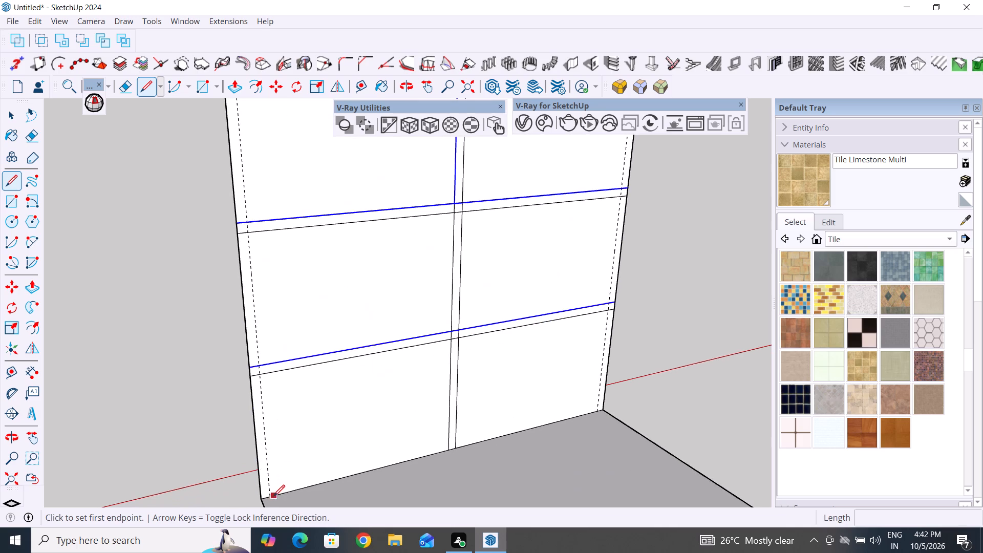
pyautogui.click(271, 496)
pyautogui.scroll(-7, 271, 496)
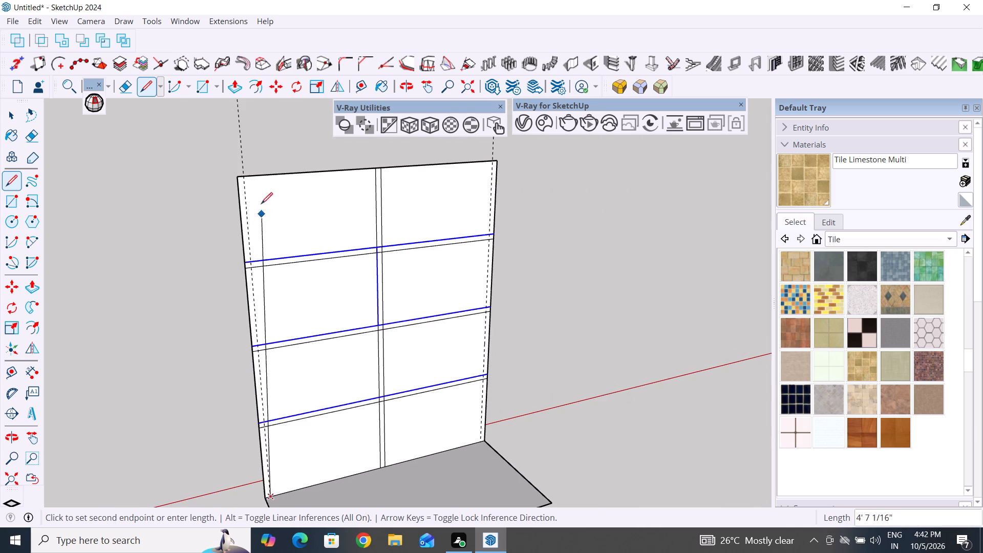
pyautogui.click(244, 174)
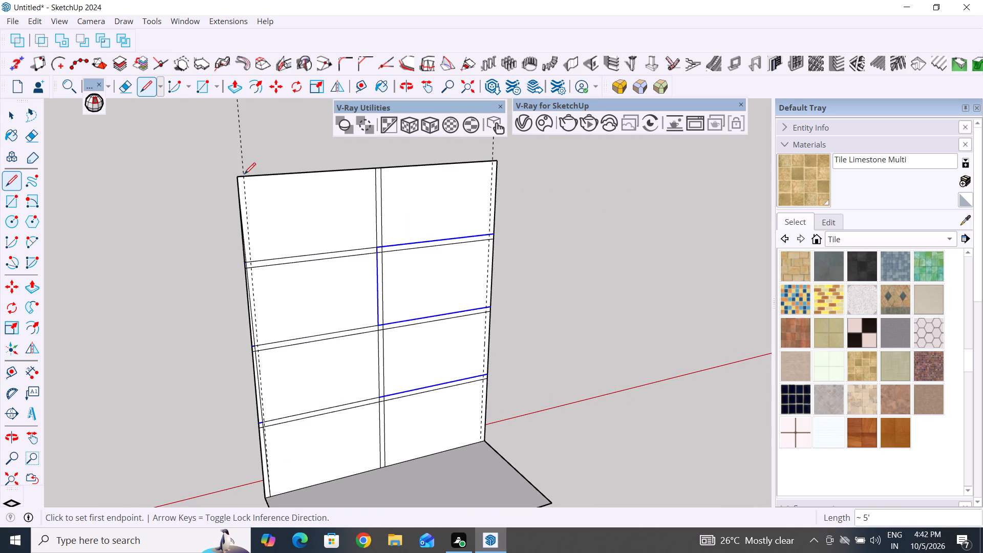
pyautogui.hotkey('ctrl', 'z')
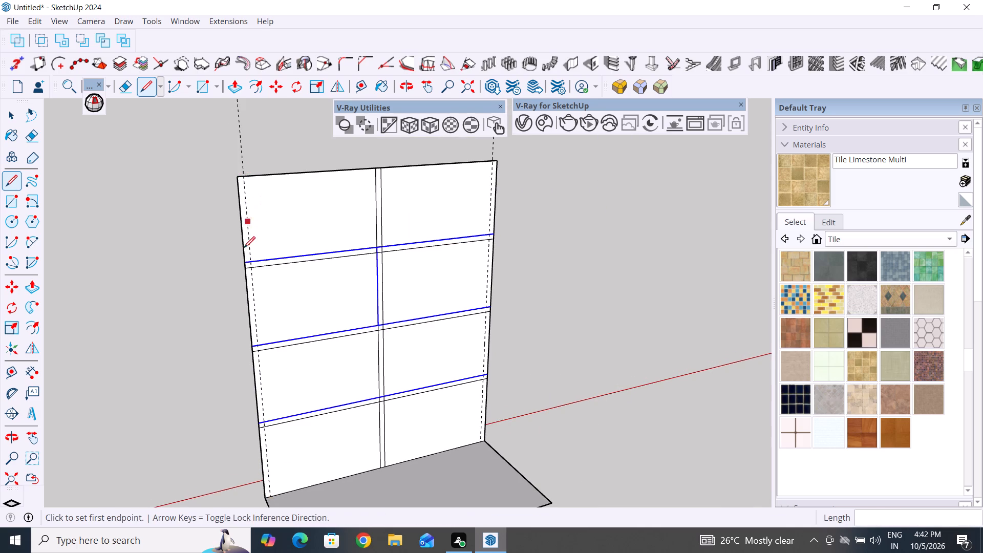
# Draw a 5' vertical line along the left guide from the base to the top edge of the back.
pyautogui.scroll(4, 270, 498)
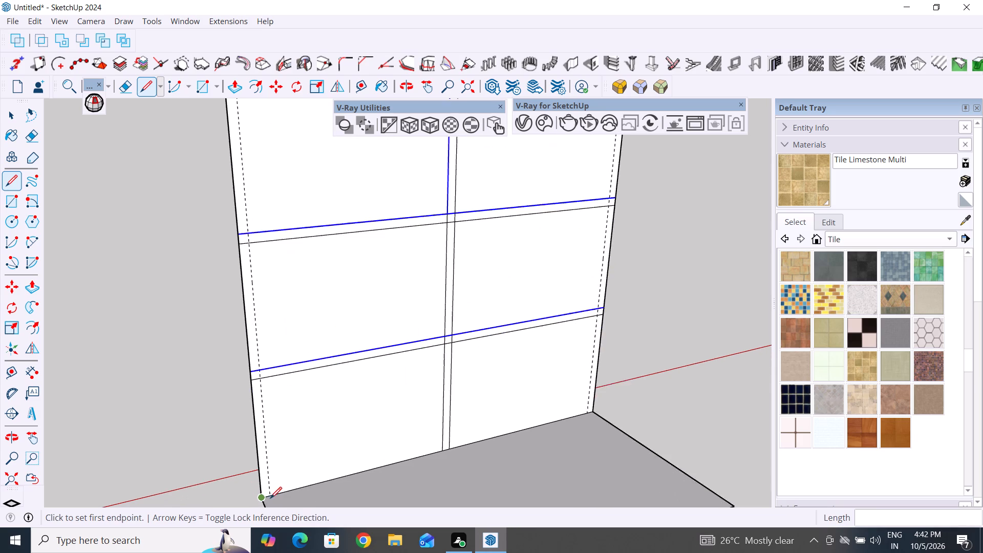
pyautogui.scroll(3, 270, 498)
pyautogui.click(270, 495)
pyautogui.scroll(-7, 270, 495)
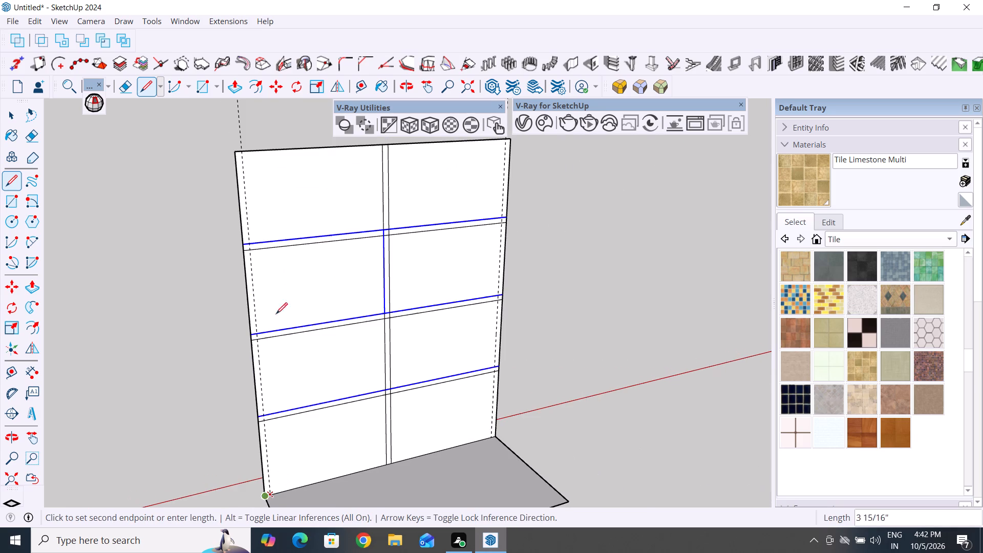
pyautogui.click(244, 150)
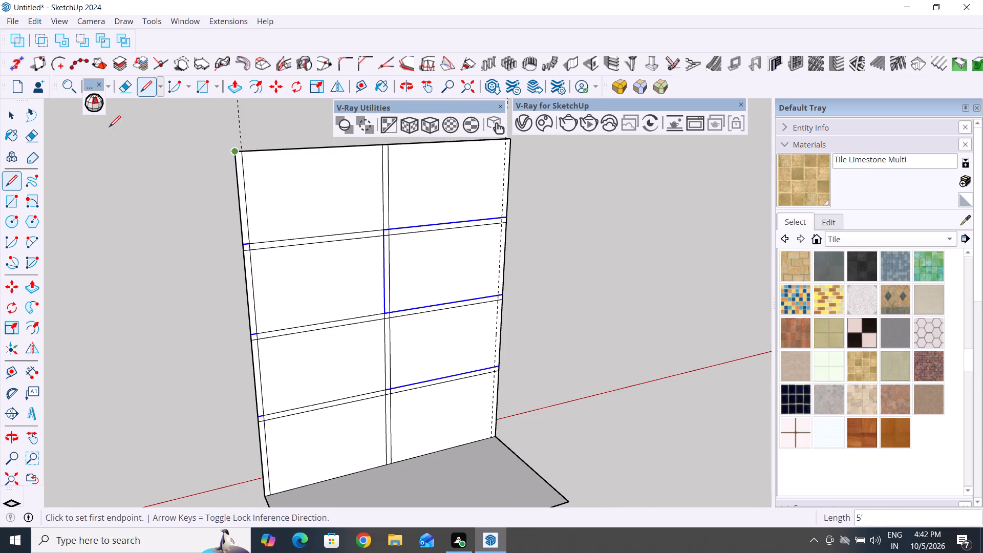
pyautogui.click(17, 115)
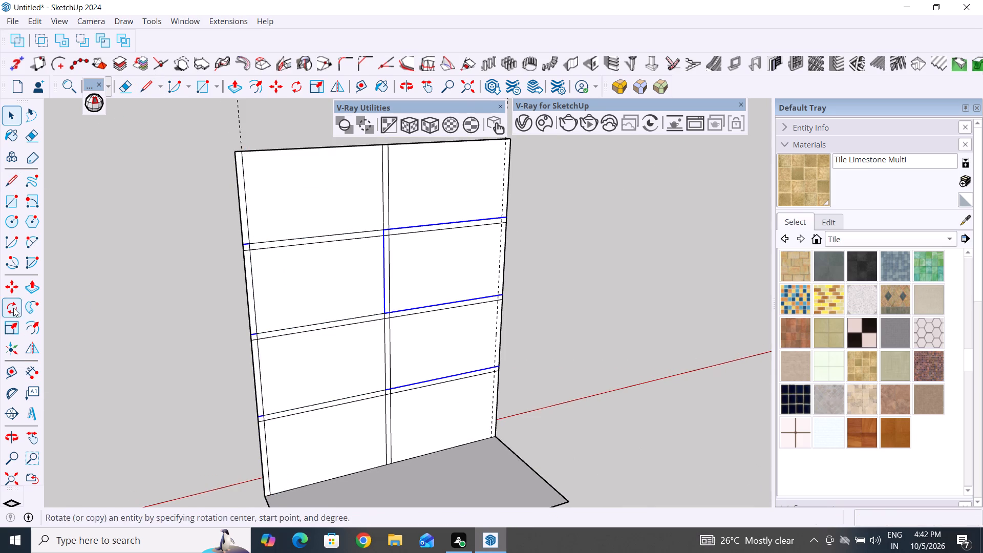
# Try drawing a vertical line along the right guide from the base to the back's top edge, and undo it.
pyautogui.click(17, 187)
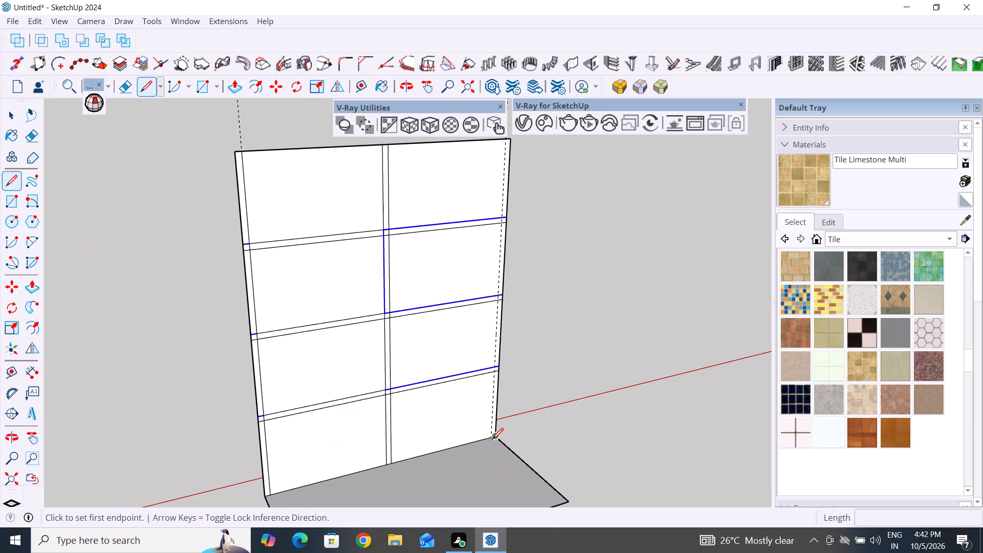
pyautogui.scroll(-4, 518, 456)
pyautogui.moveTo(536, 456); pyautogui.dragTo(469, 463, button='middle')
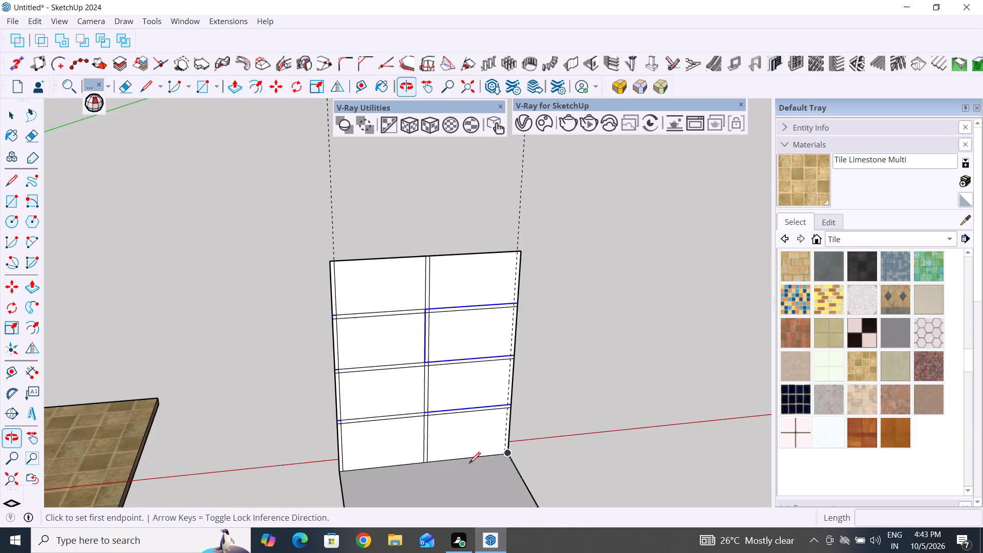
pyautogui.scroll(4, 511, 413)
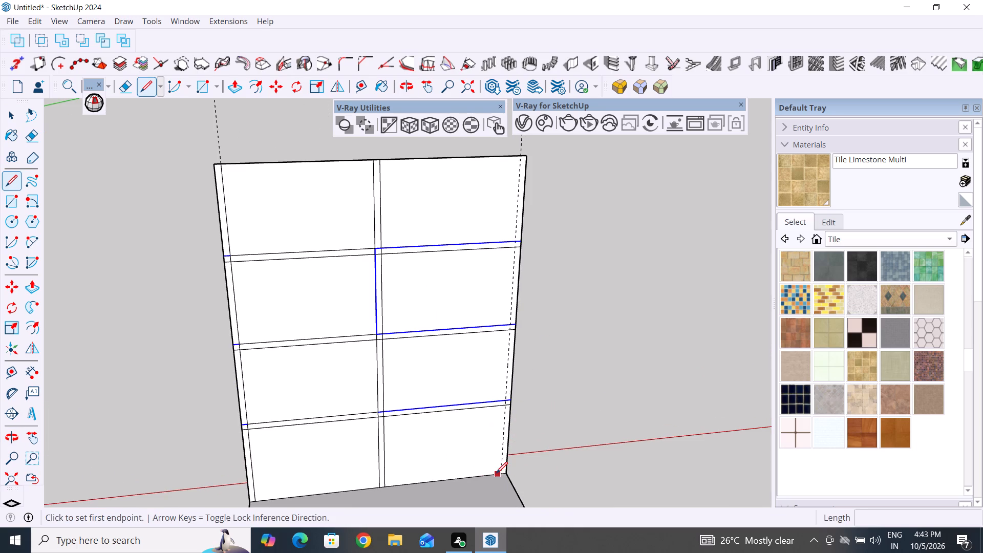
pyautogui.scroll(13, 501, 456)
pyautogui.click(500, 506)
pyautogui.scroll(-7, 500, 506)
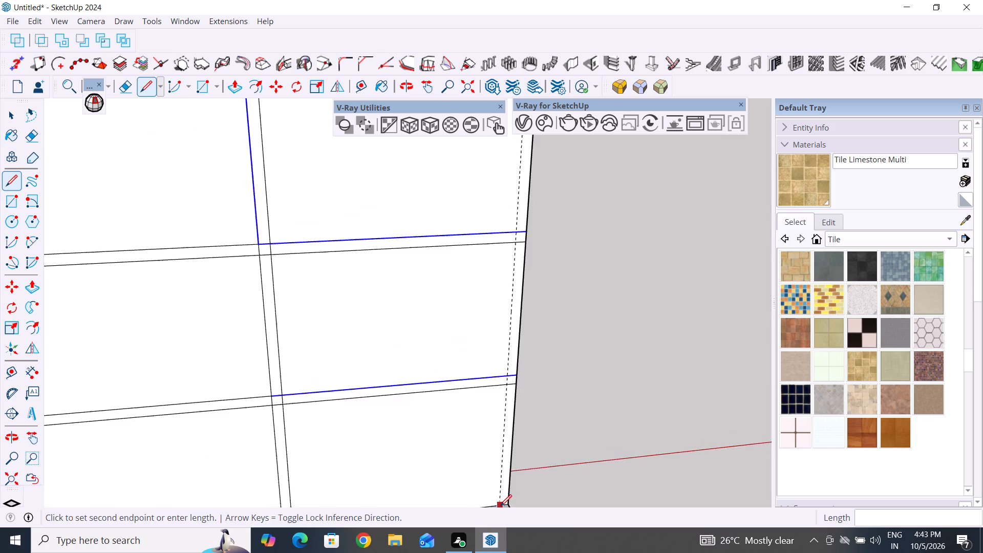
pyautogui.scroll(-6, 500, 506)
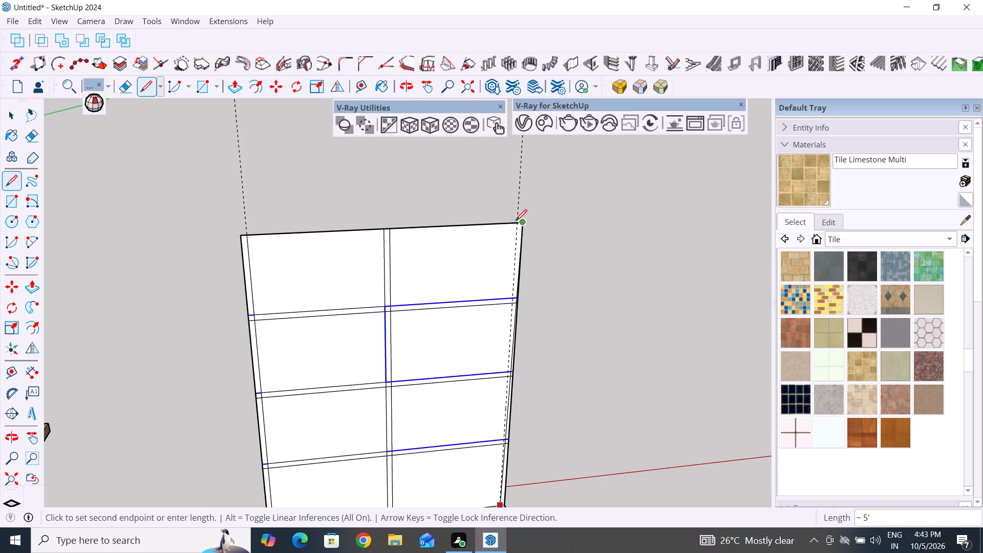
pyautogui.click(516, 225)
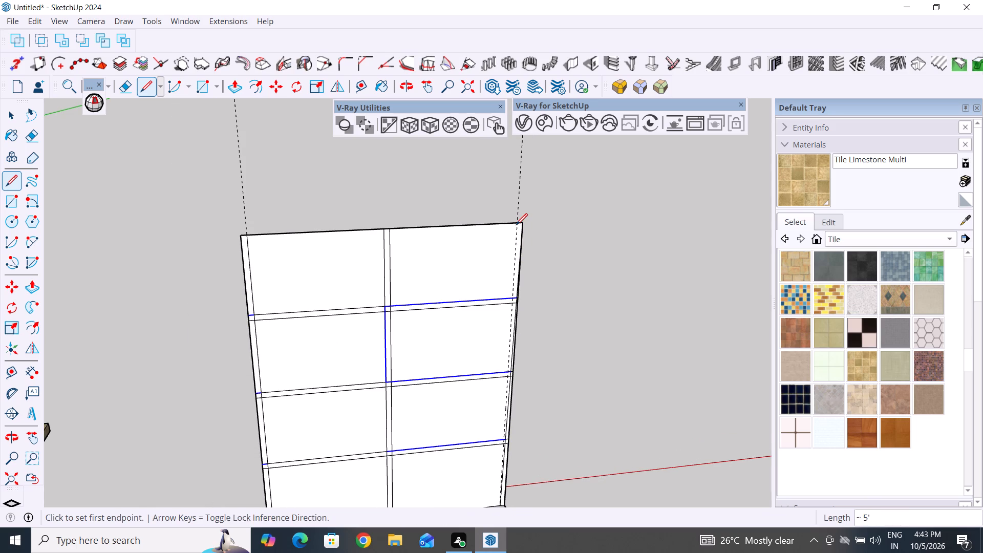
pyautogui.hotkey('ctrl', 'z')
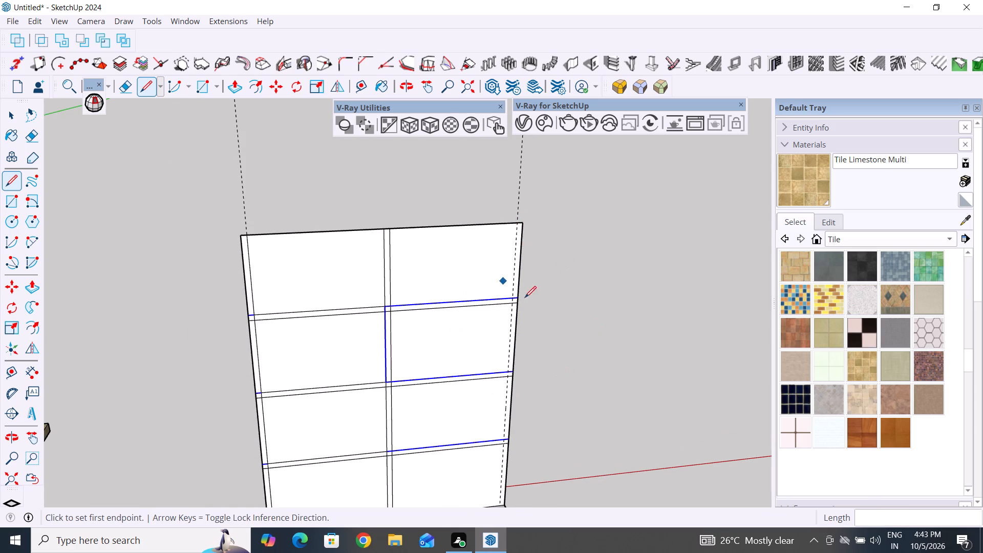
# Draw a 5' vertical line along the right guide from the base to the back's top edge, and clear the selection.
pyautogui.scroll(-5, 554, 165)
pyautogui.scroll(9, 519, 454)
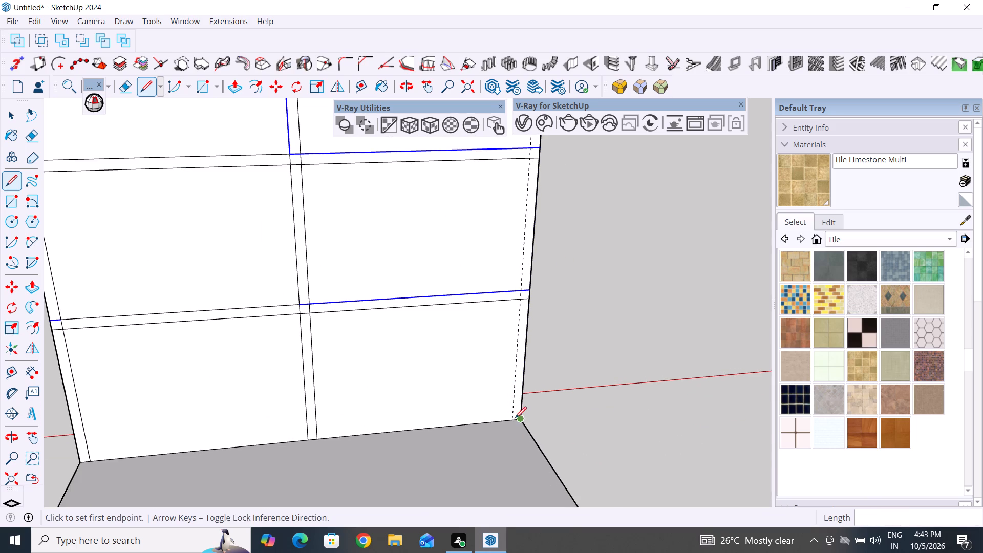
pyautogui.scroll(10, 509, 422)
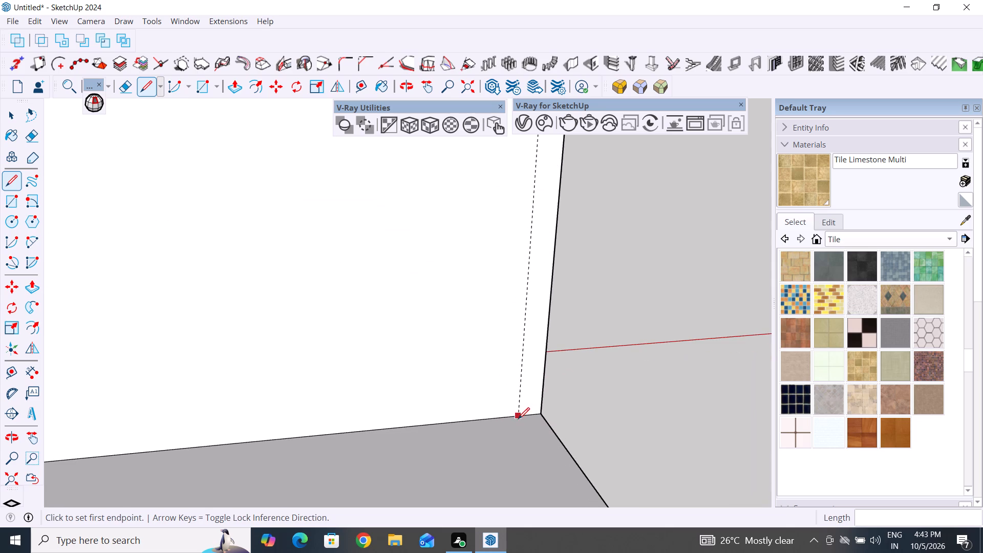
pyautogui.click(519, 416)
pyautogui.scroll(-20, 519, 416)
pyautogui.scroll(-3, 519, 416)
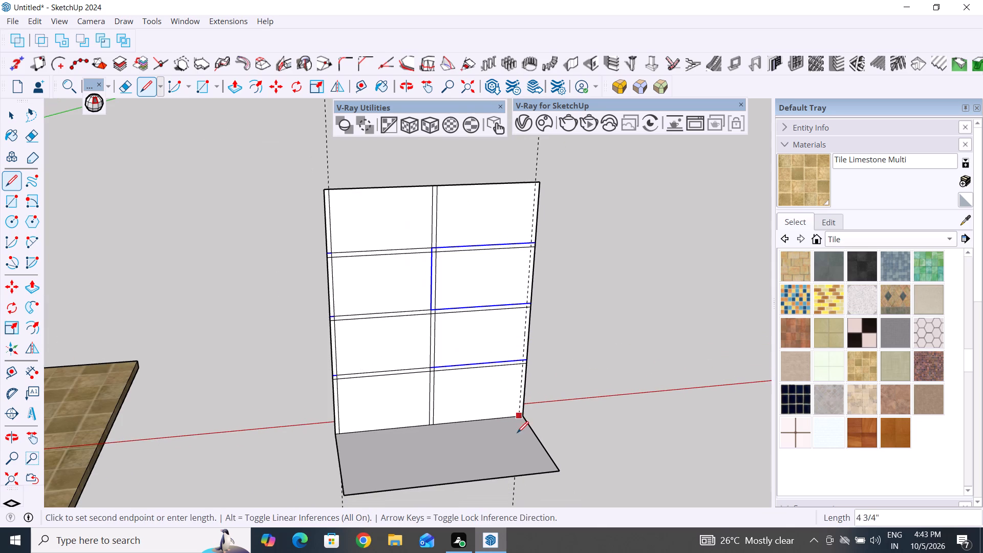
pyautogui.scroll(10, 518, 169)
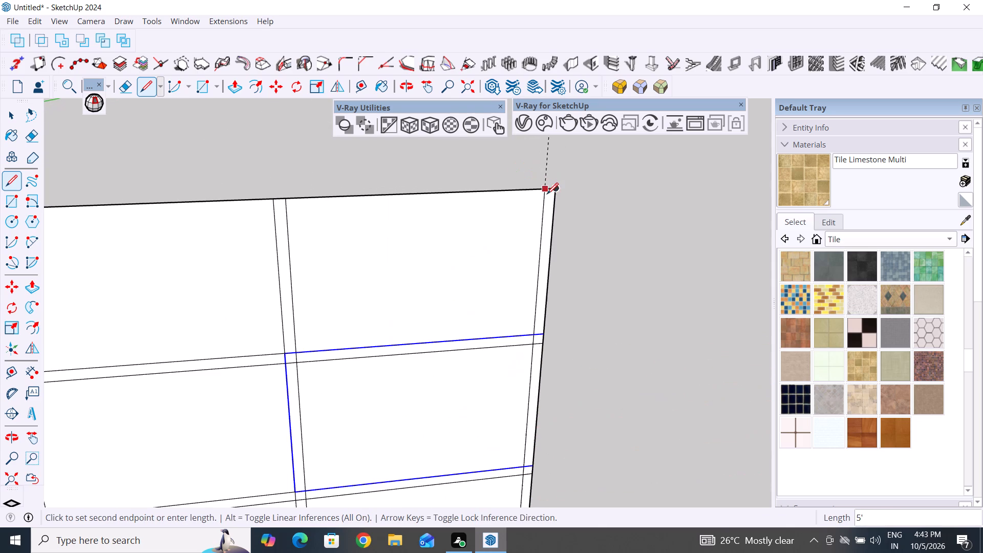
pyautogui.click(545, 192)
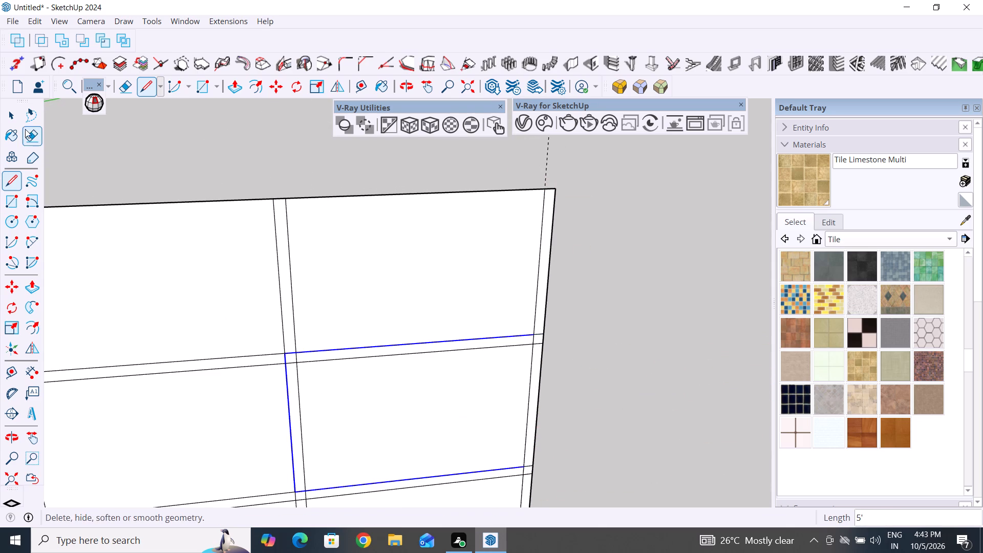
pyautogui.click(14, 119)
pyautogui.click(169, 151)
# Delete all the guides from the model.
pyautogui.scroll(-12, 566, 242)
pyautogui.moveTo(525, 384); pyautogui.dragTo(627, 394, button='middle')
pyautogui.click(34, 17)
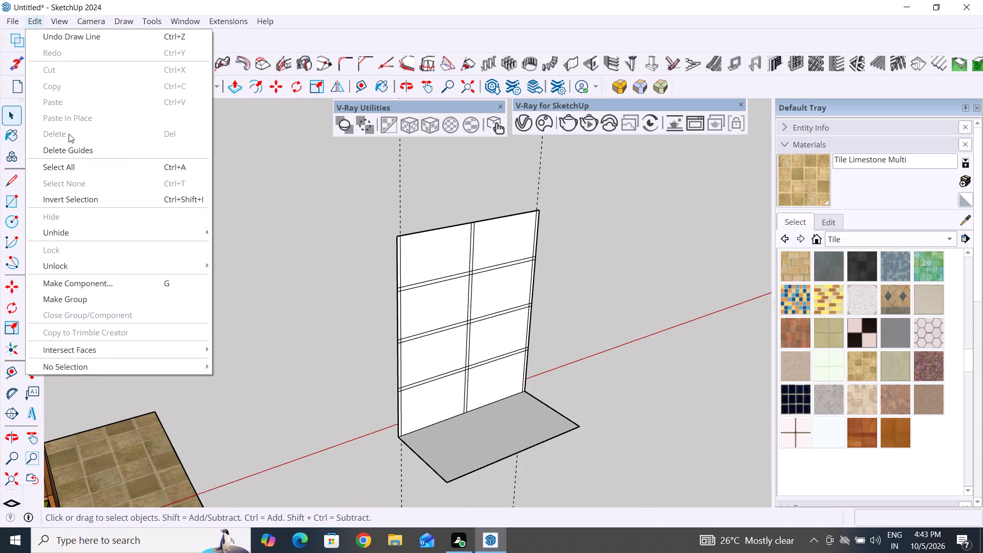
pyautogui.click(69, 150)
pyautogui.scroll(-4, 319, 344)
pyautogui.scroll(9, 472, 378)
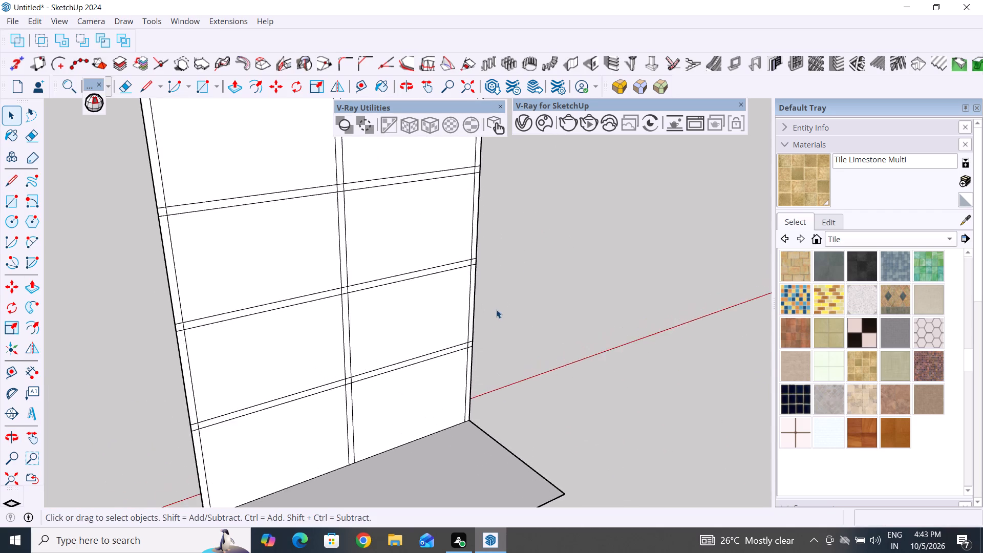
# Erase the short ends of all three shelves' lines where they cross the back's left side strip.
pyautogui.moveTo(497, 309); pyautogui.dragTo(412, 250, button='middle')
pyautogui.scroll(4, 229, 397)
pyautogui.scroll(8, 170, 370)
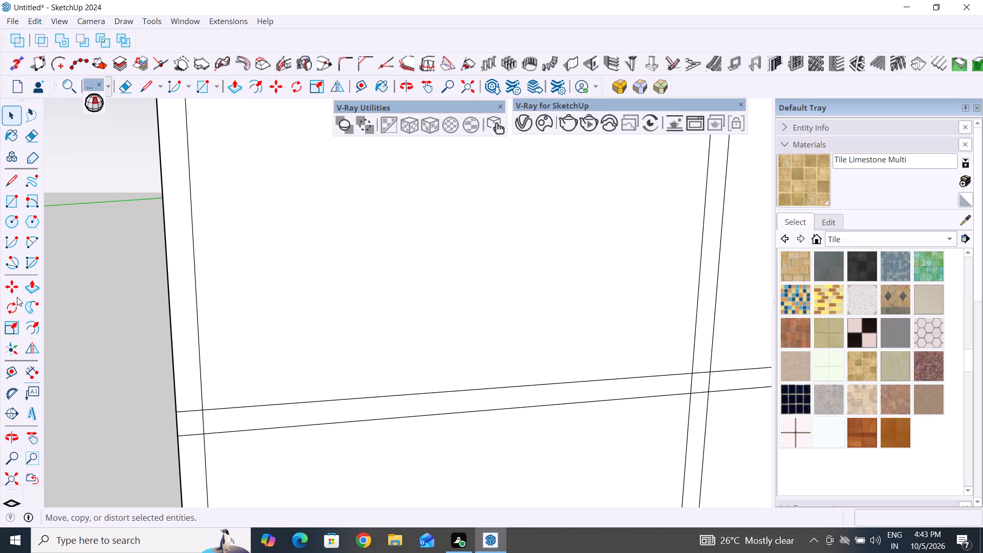
pyautogui.click(123, 91)
pyautogui.scroll(-10, 277, 322)
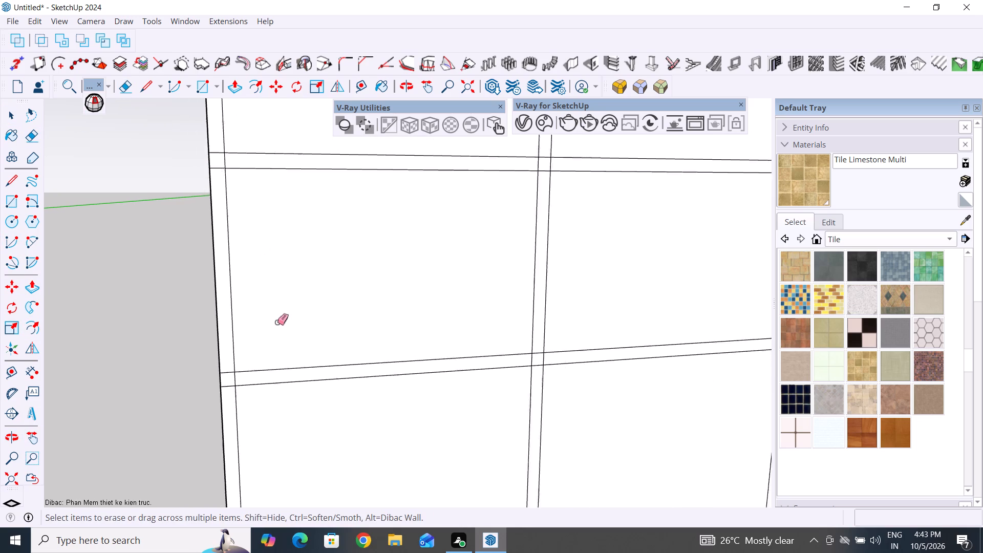
pyautogui.scroll(10, 257, 382)
pyautogui.moveTo(236, 318); pyautogui.dragTo(236, 342)
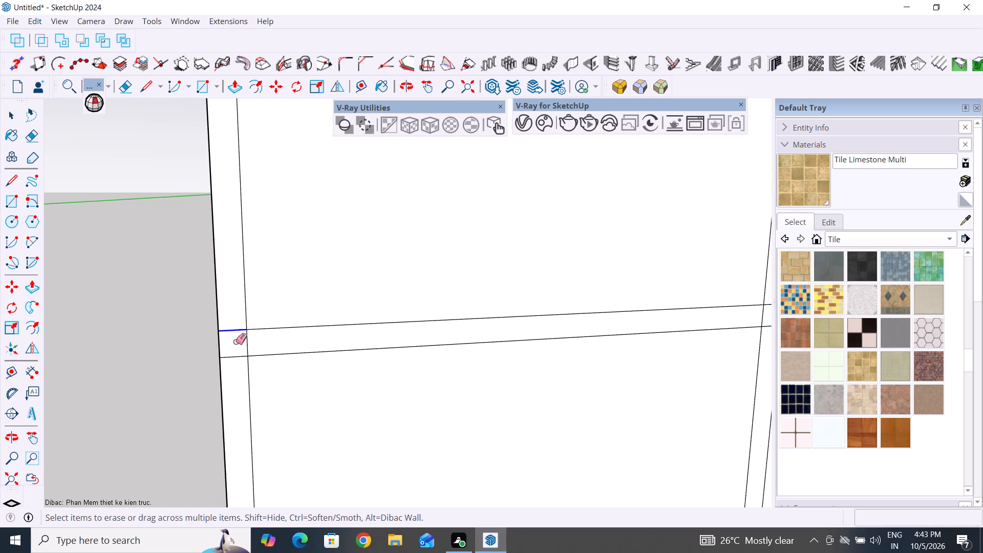
pyautogui.moveTo(236, 342); pyautogui.dragTo(232, 379)
pyautogui.scroll(-12, 304, 414)
pyautogui.scroll(7, 291, 235)
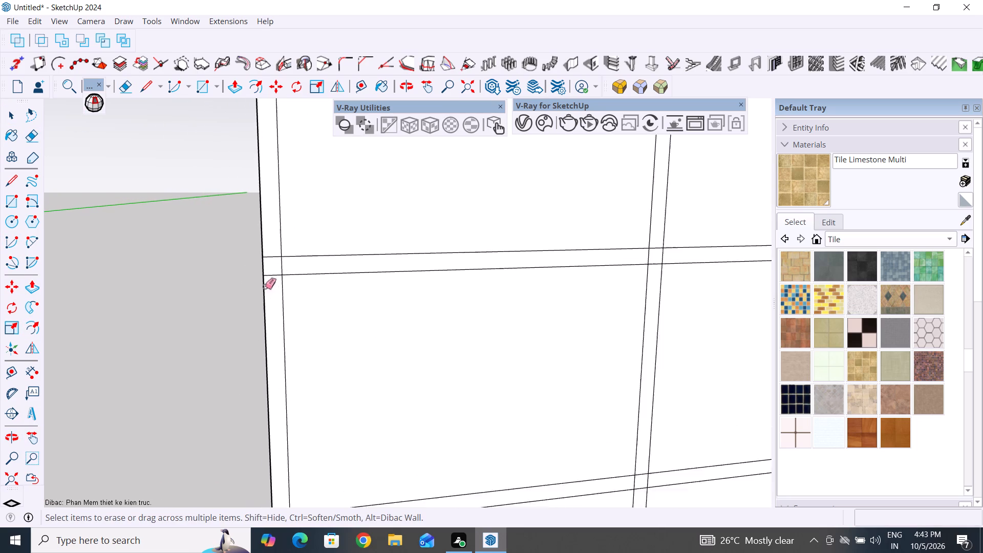
pyautogui.scroll(5, 265, 286)
pyautogui.moveTo(273, 231); pyautogui.dragTo(273, 310)
pyautogui.scroll(-11, 300, 413)
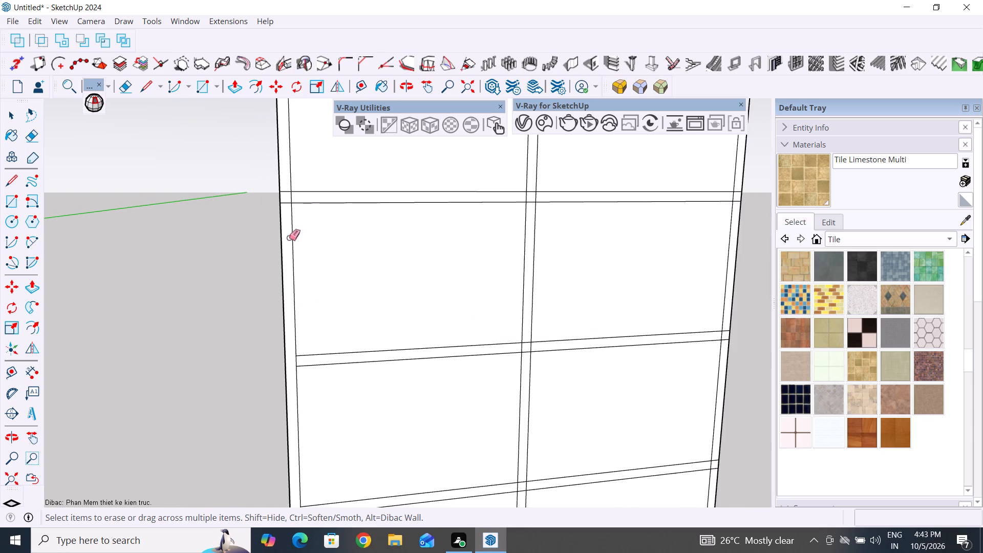
pyautogui.scroll(9, 277, 190)
pyautogui.moveTo(289, 178); pyautogui.dragTo(292, 245)
# Place a horizontal guide 1" below the top edge of the back panel.
pyautogui.scroll(-5, 293, 291)
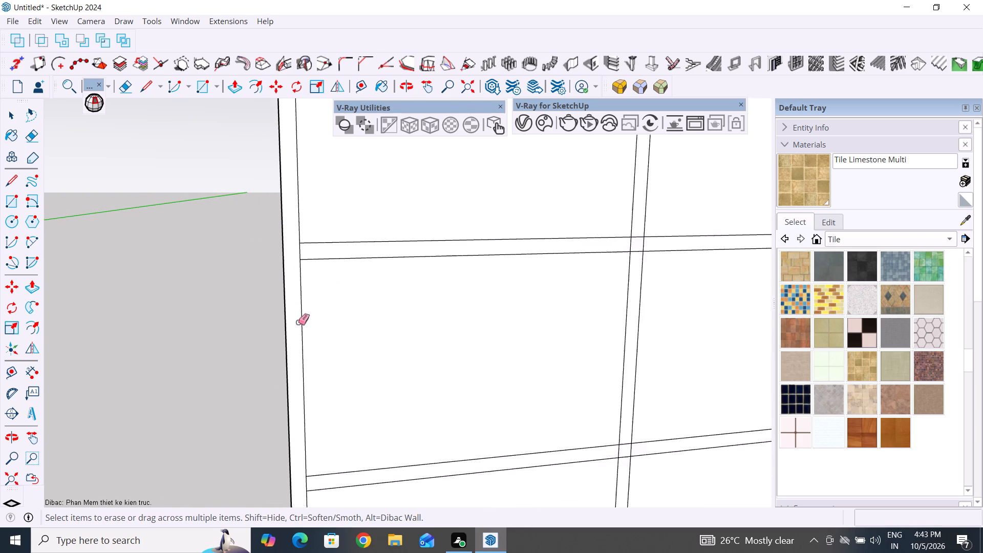
pyautogui.scroll(-13, 298, 322)
pyautogui.scroll(-7, 305, 363)
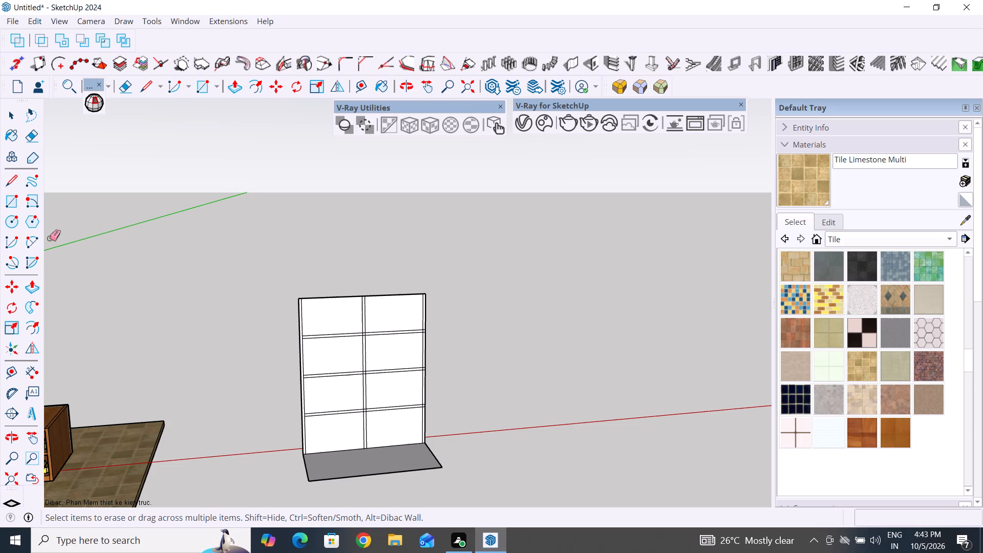
pyautogui.click(8, 114)
pyautogui.click(17, 367)
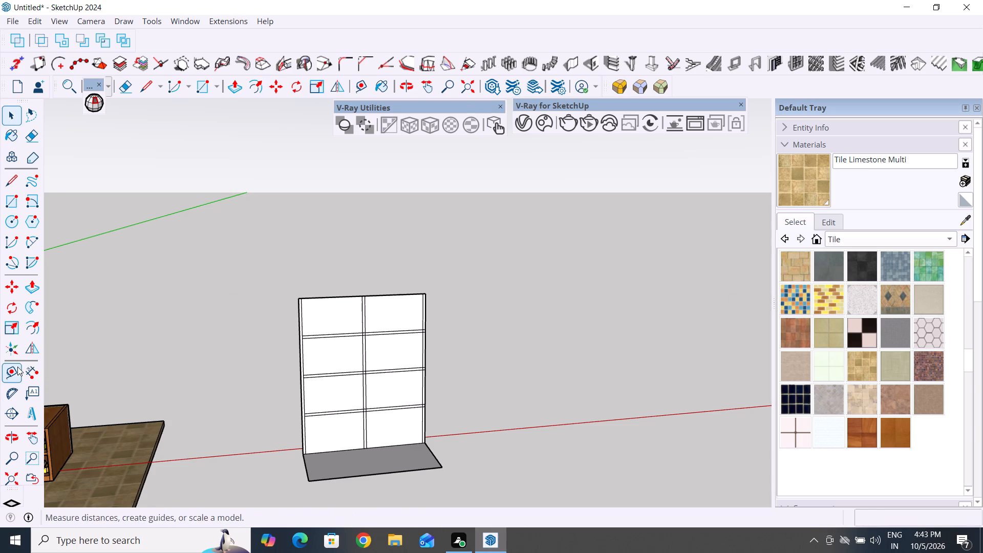
pyautogui.scroll(12, 345, 306)
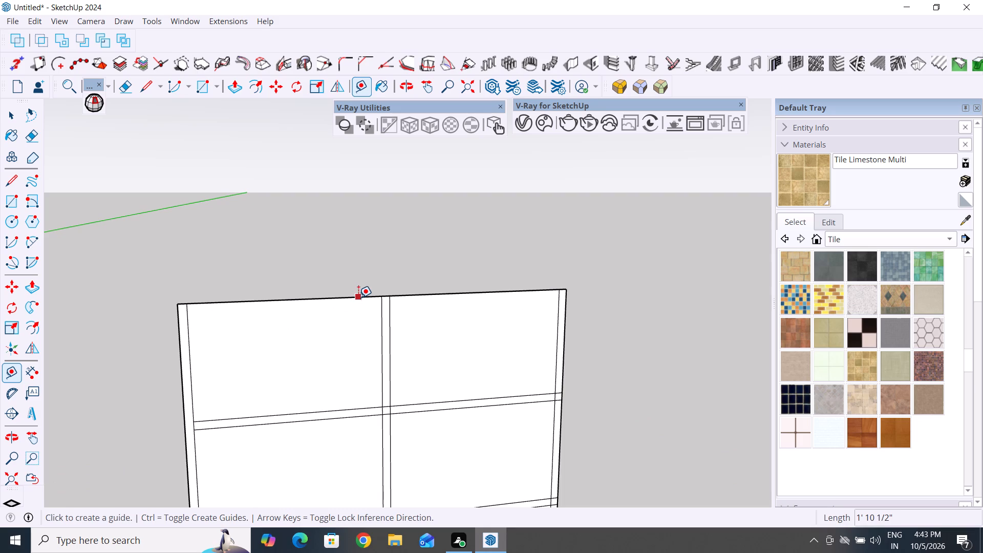
pyautogui.click(358, 297)
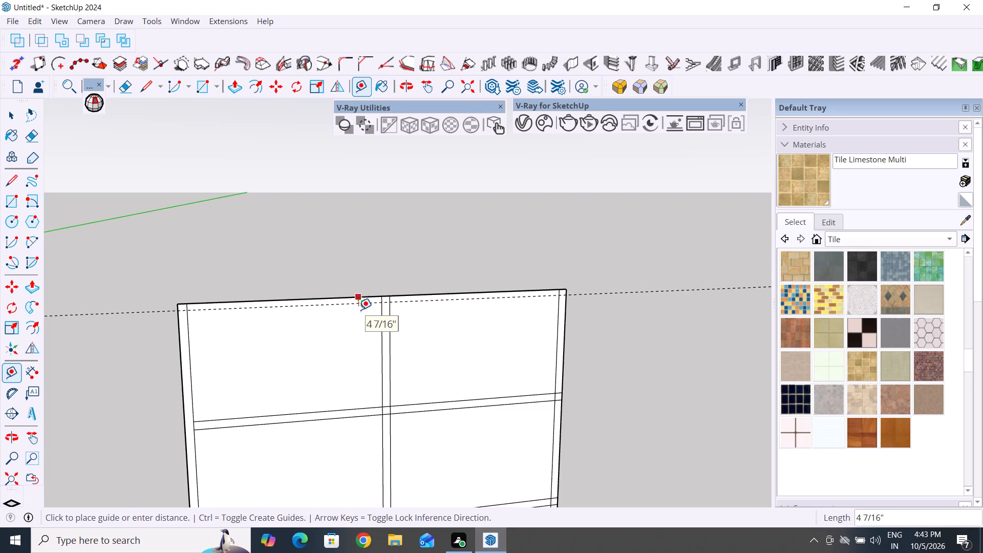
pyautogui.moveTo(358, 310); pyautogui.dragTo(534, 287, button='middle')
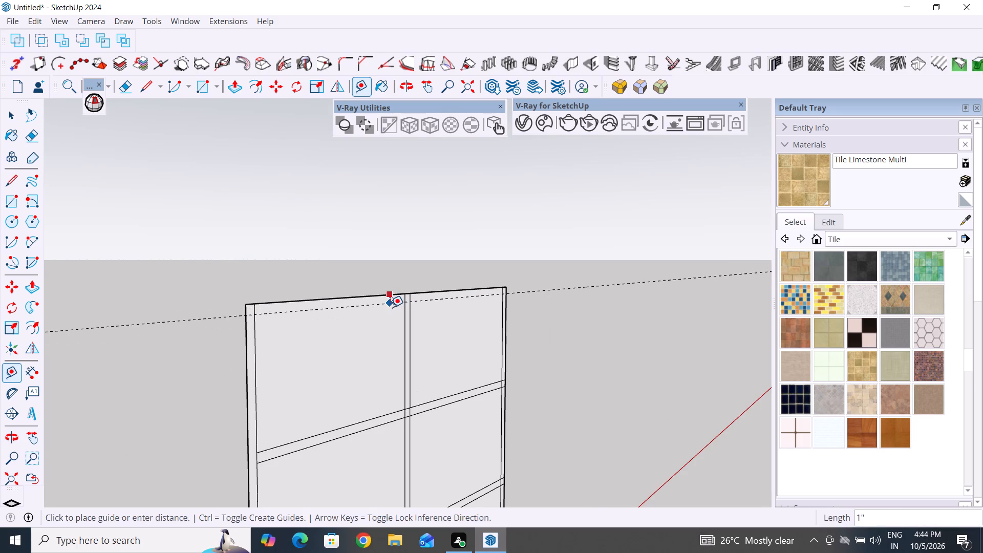
pyautogui.write('1"')
pyautogui.press('Return')
# Place a horizontal guide 1" above the back panel's bottom edge, where it meets the base.
pyautogui.scroll(-19, 385, 308)
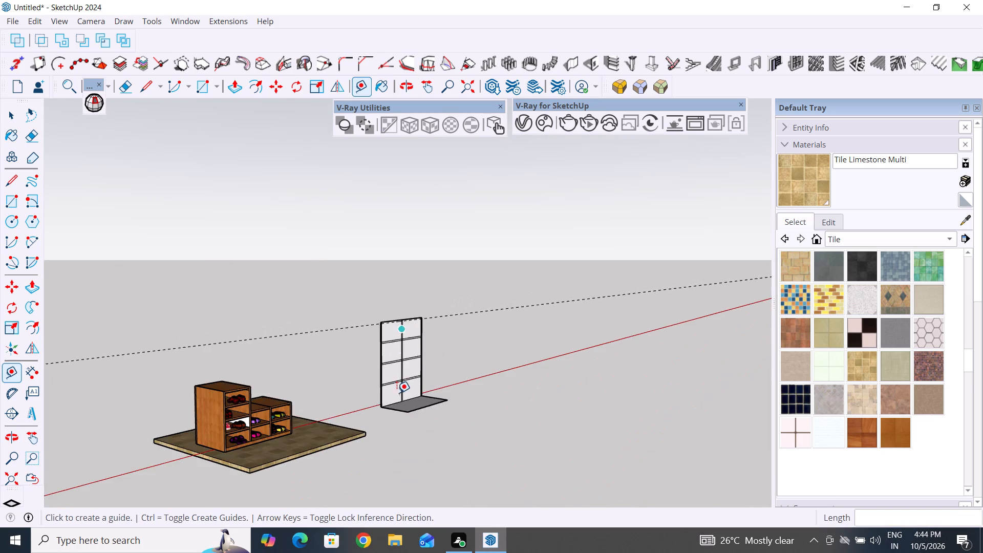
pyautogui.scroll(16, 386, 405)
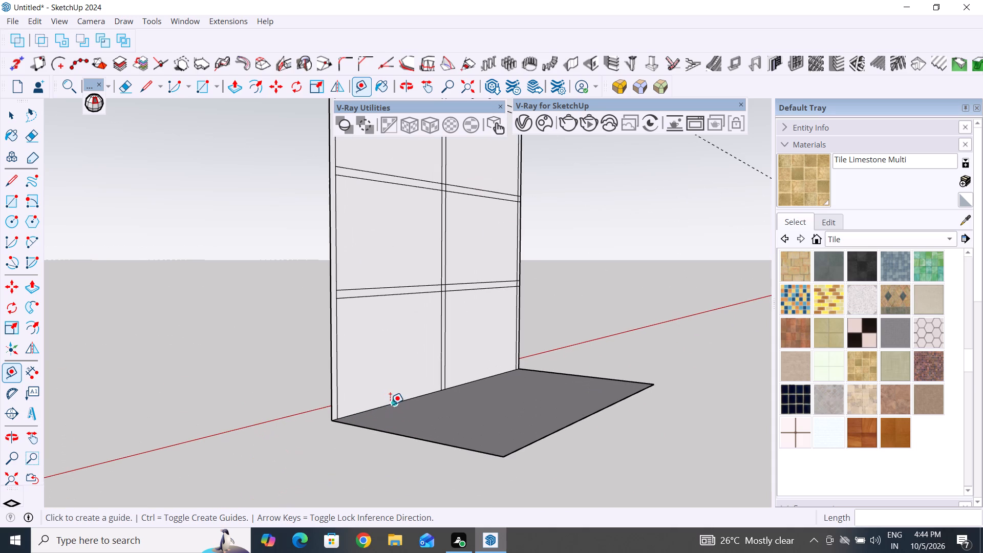
pyautogui.click(390, 405)
pyautogui.write('1"')
pyautogui.press('Return')
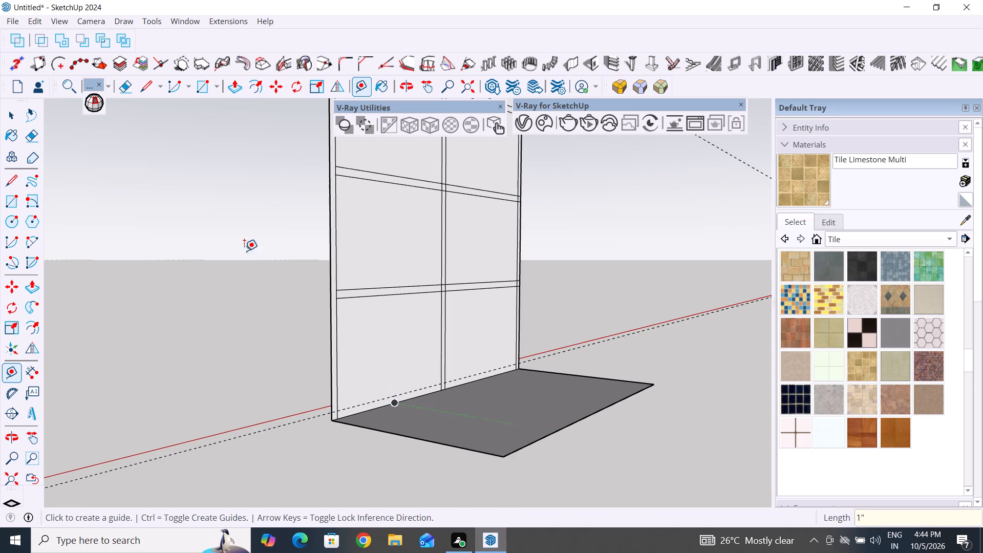
pyautogui.click(11, 111)
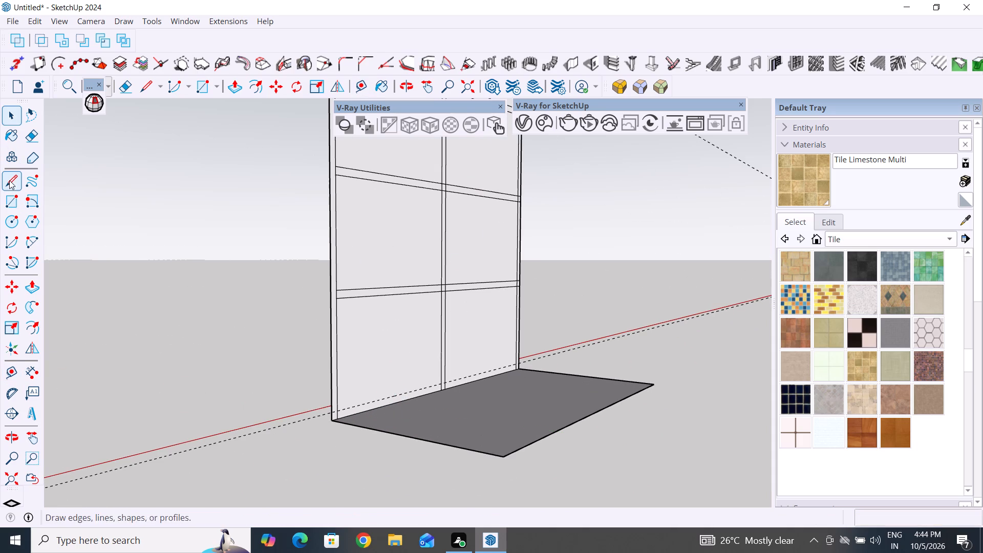
# Draw a 4' line along the lower guide from the left edge to the right edge of the back.
pyautogui.click(9, 180)
pyautogui.scroll(6, 499, 399)
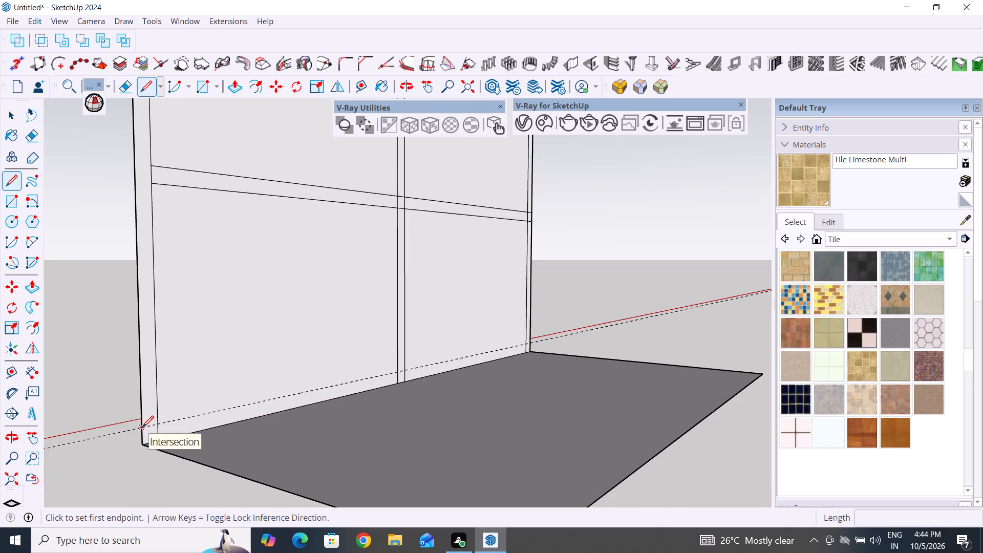
pyautogui.click(142, 427)
pyautogui.click(533, 338)
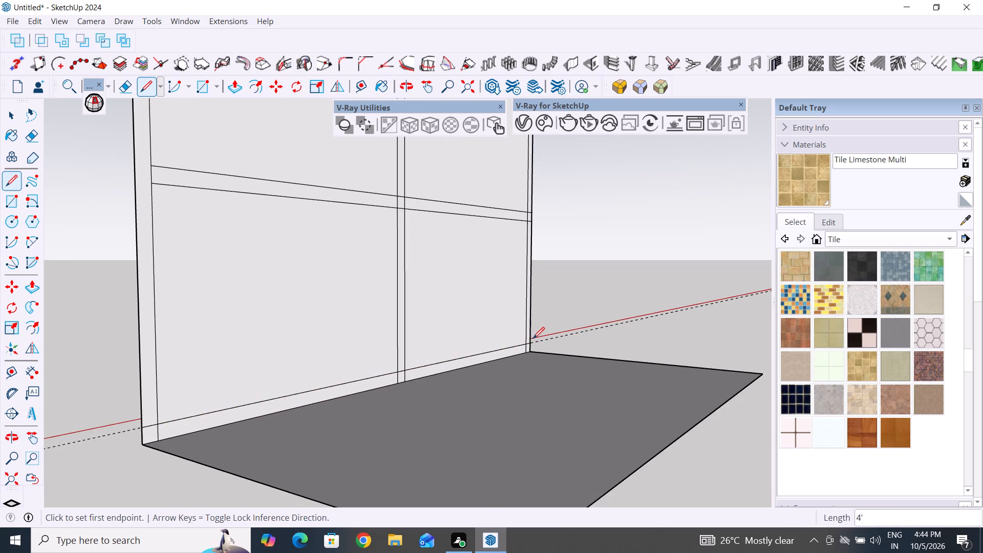
pyautogui.scroll(-18, 521, 446)
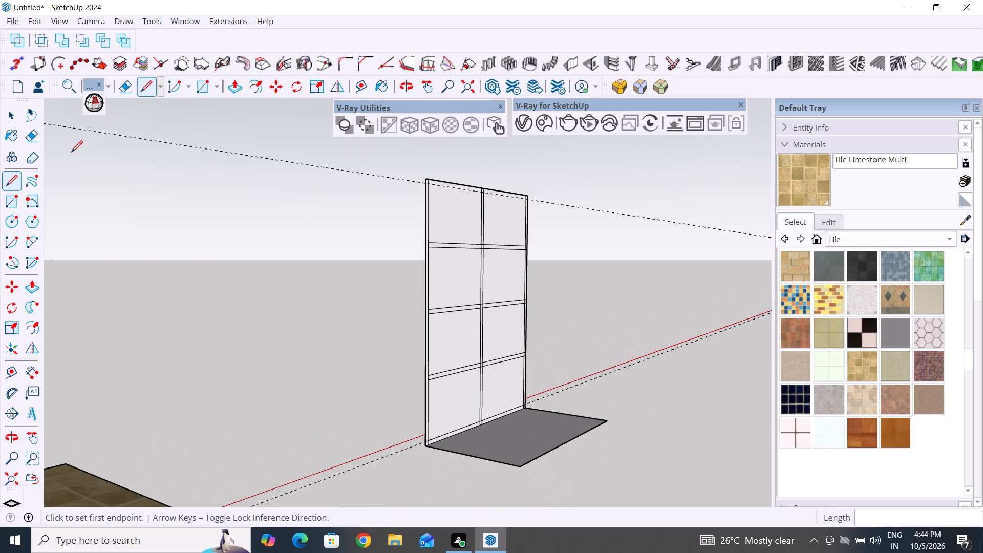
pyautogui.click(10, 114)
# Draw a line along the upper guide across the full width of the back panel.
pyautogui.click(8, 177)
pyautogui.scroll(7, 558, 170)
pyautogui.moveTo(565, 207); pyautogui.dragTo(570, 285, button='middle')
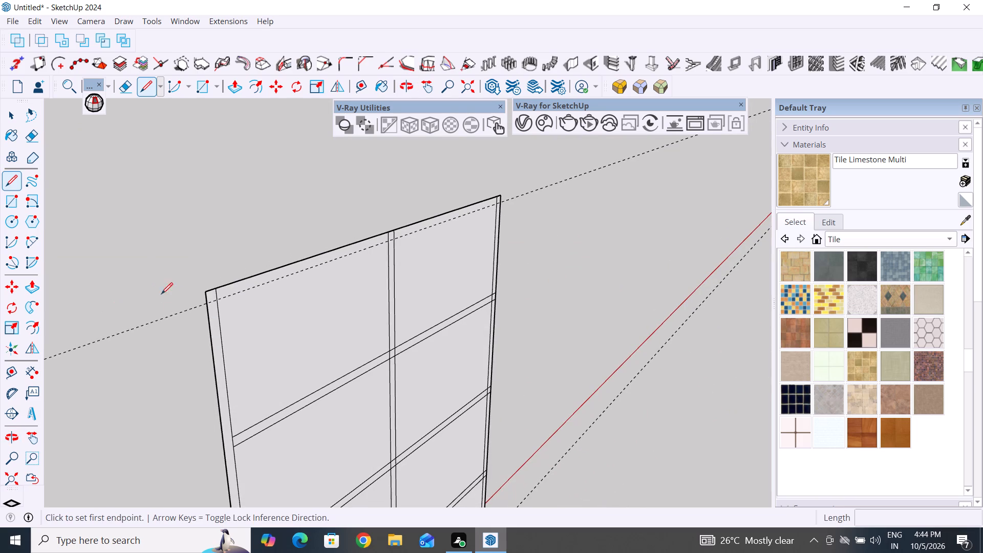
pyautogui.click(206, 304)
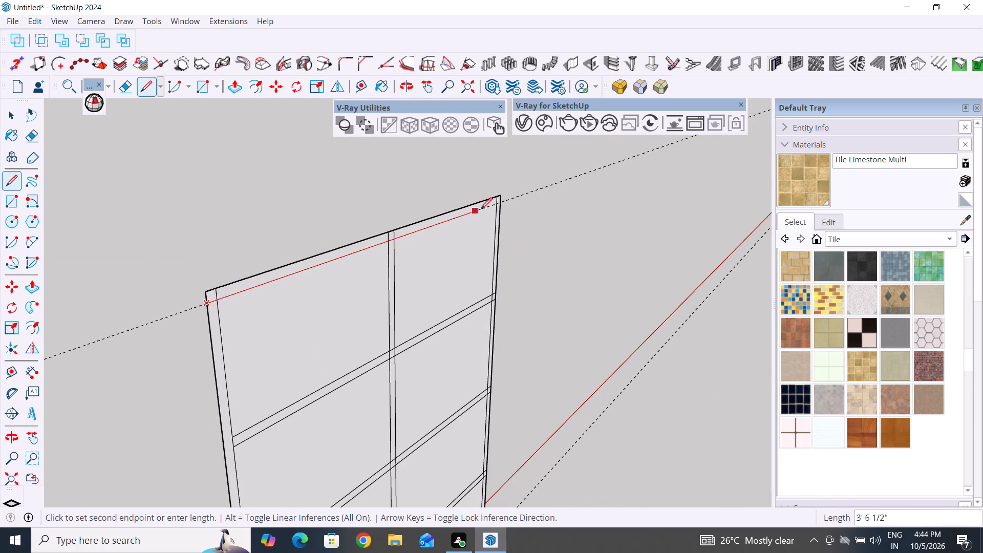
pyautogui.scroll(11, 501, 195)
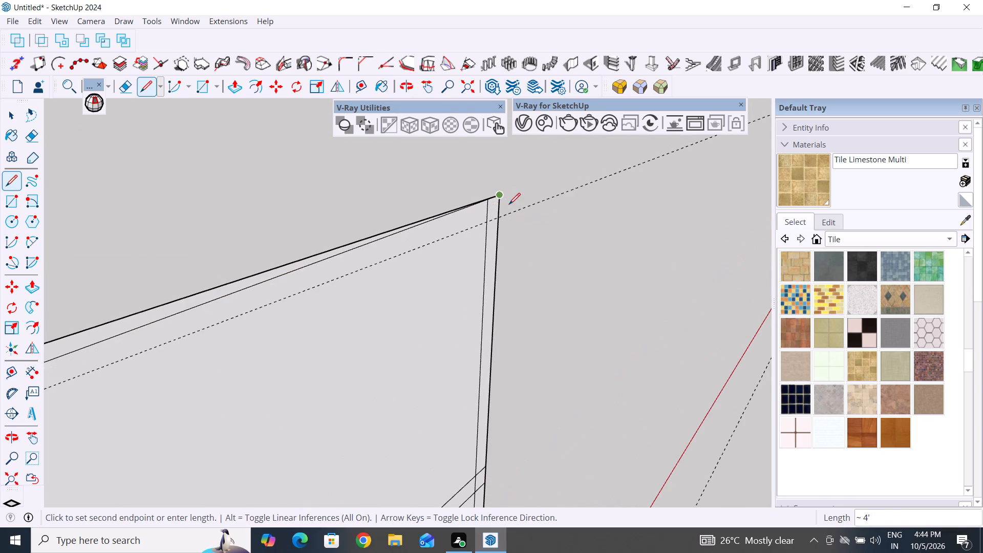
pyautogui.click(501, 219)
pyautogui.click(16, 111)
# Erase the side and divider line segments crossing the top strip, along with the top line's stubs at both corners.
pyautogui.scroll(-2, 250, 176)
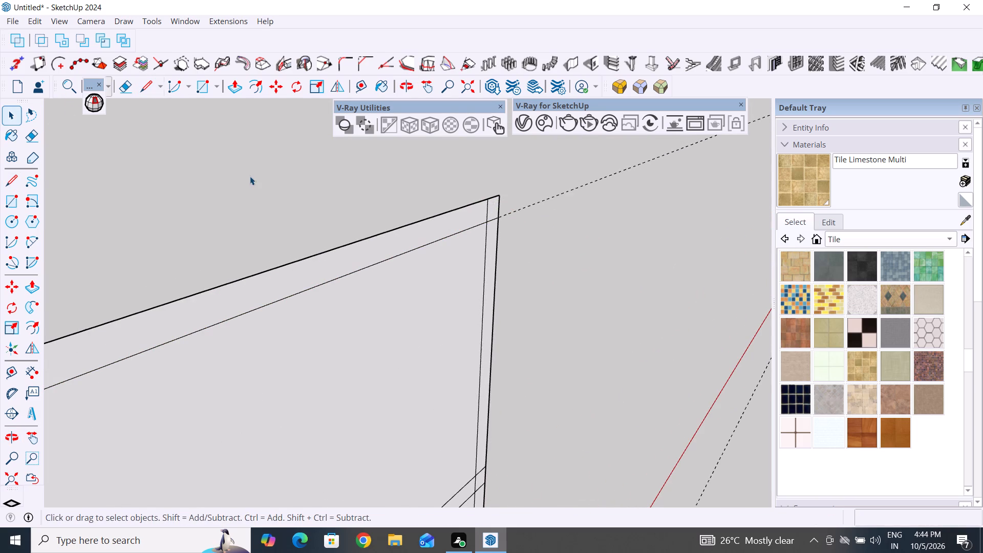
pyautogui.scroll(-9, 250, 176)
pyautogui.scroll(-8, 327, 212)
pyautogui.scroll(12, 238, 248)
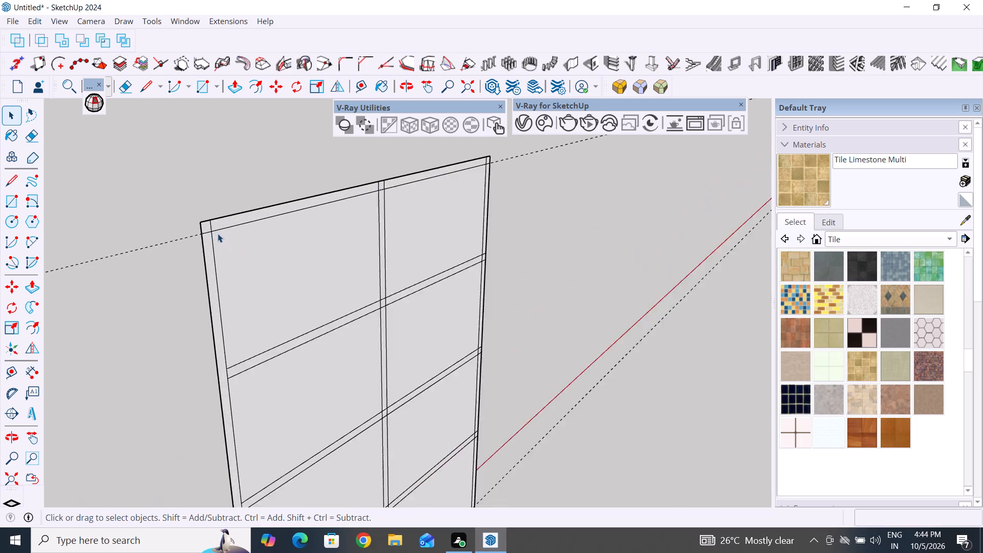
pyautogui.scroll(12, 218, 233)
pyautogui.scroll(-5, 222, 243)
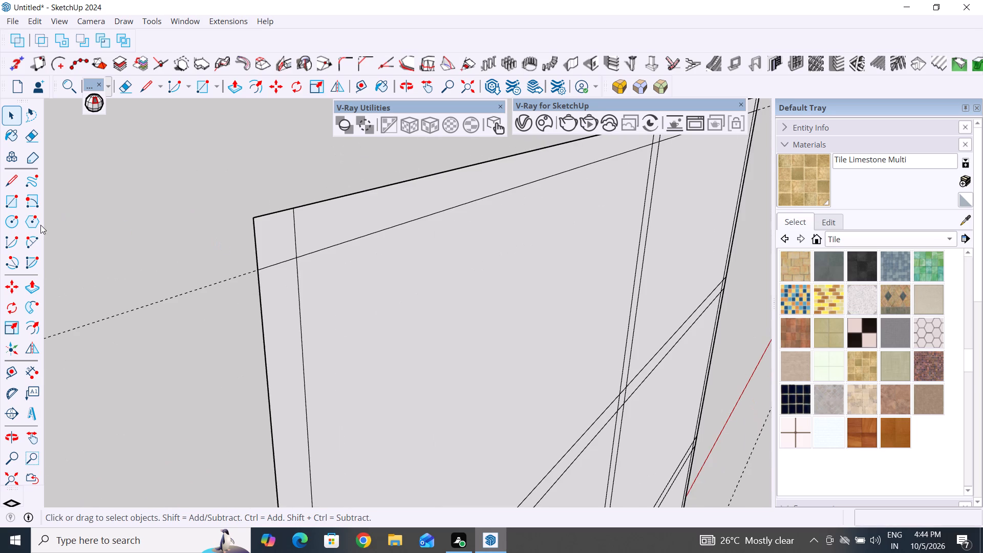
pyautogui.click(126, 88)
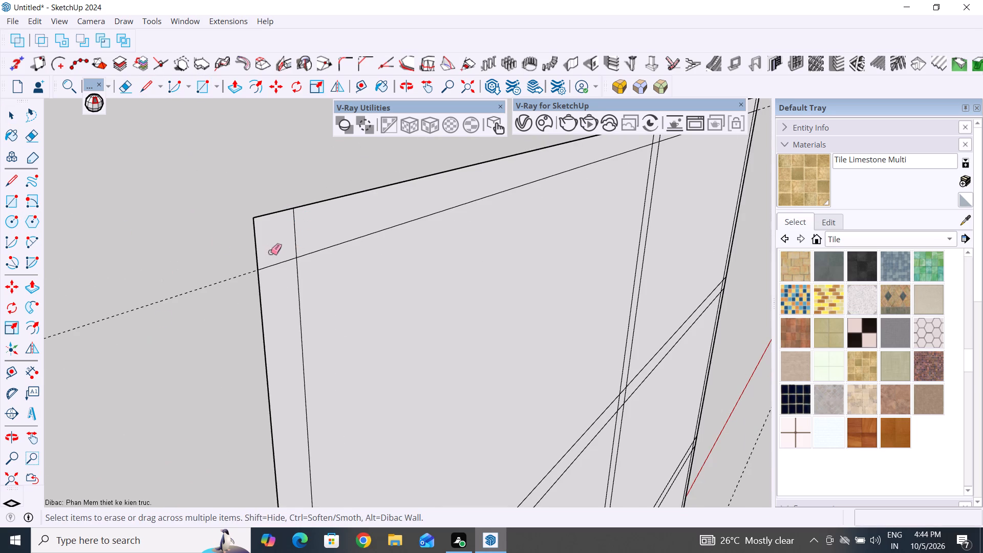
pyautogui.moveTo(284, 280); pyautogui.dragTo(289, 252)
pyautogui.moveTo(290, 250); pyautogui.dragTo(305, 237)
pyautogui.scroll(-11, 245, 329)
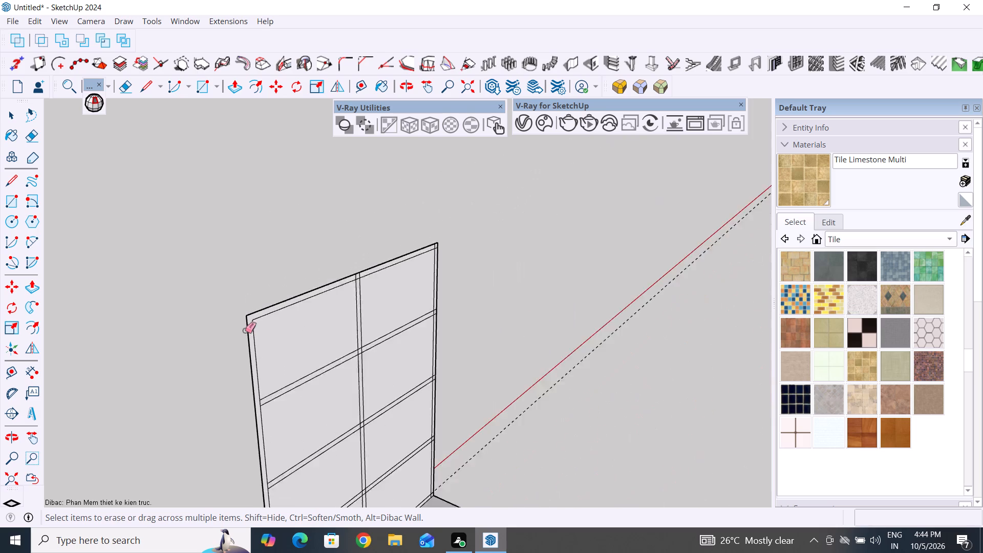
pyautogui.scroll(15, 369, 283)
pyautogui.moveTo(217, 374); pyautogui.dragTo(273, 355)
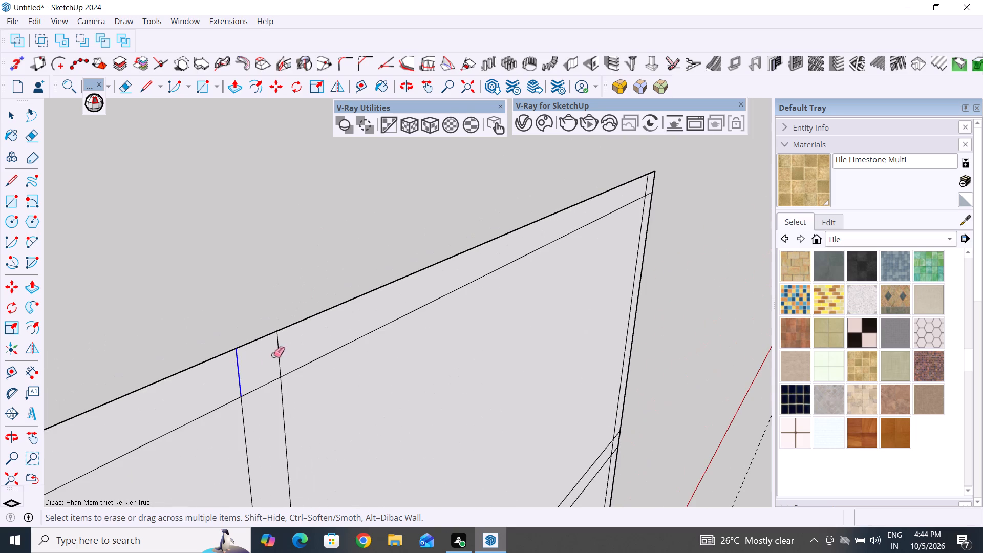
pyautogui.moveTo(273, 355); pyautogui.dragTo(279, 354)
pyautogui.moveTo(642, 193); pyautogui.dragTo(650, 187)
pyautogui.scroll(10, 658, 188)
pyautogui.moveTo(613, 196); pyautogui.dragTo(613, 229)
# Erase the left side's inner line segment and both central divider segments lying within the uppermost shelf strip.
pyautogui.scroll(-9, 535, 275)
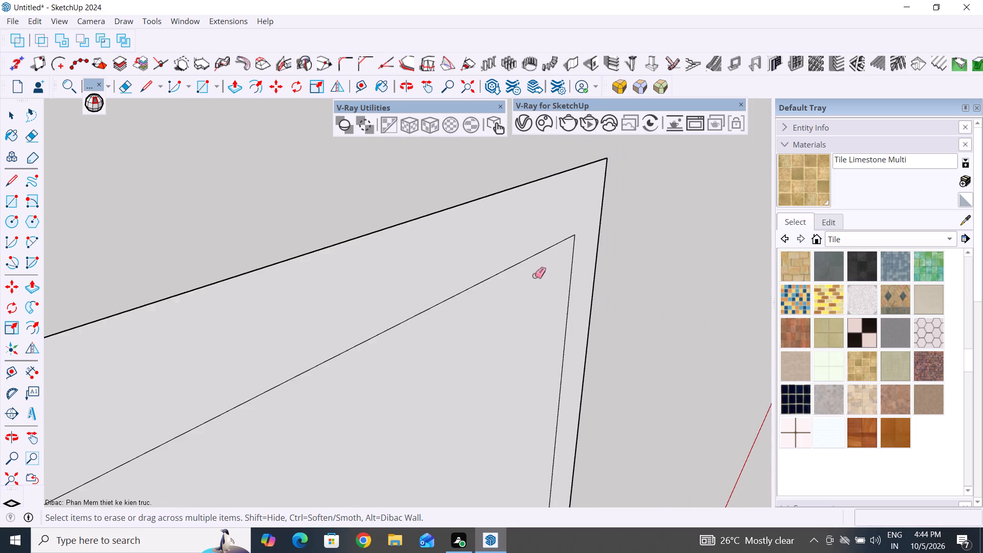
pyautogui.scroll(-17, 535, 275)
pyautogui.scroll(-14, 518, 315)
pyautogui.scroll(3, 419, 405)
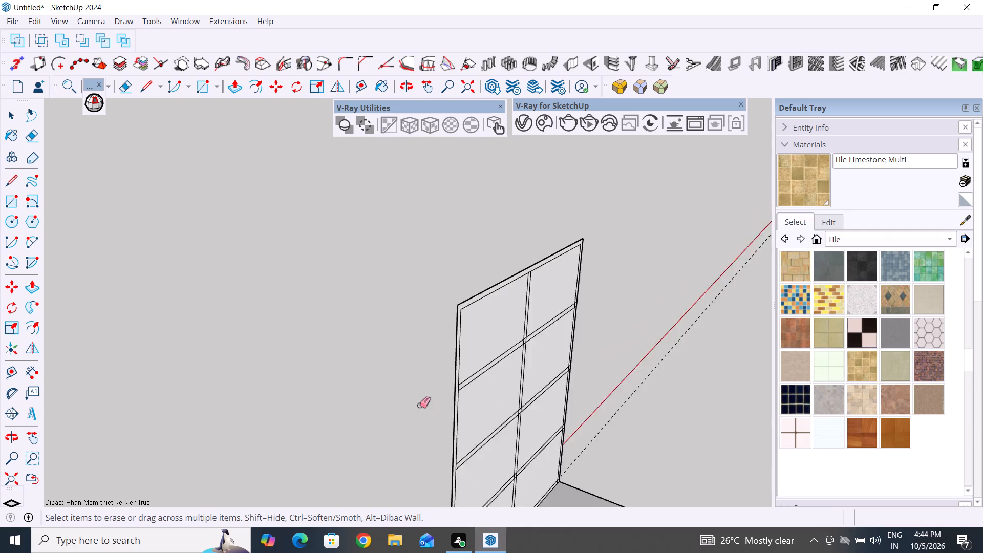
pyautogui.scroll(12, 419, 405)
pyautogui.moveTo(460, 339); pyautogui.dragTo(468, 333)
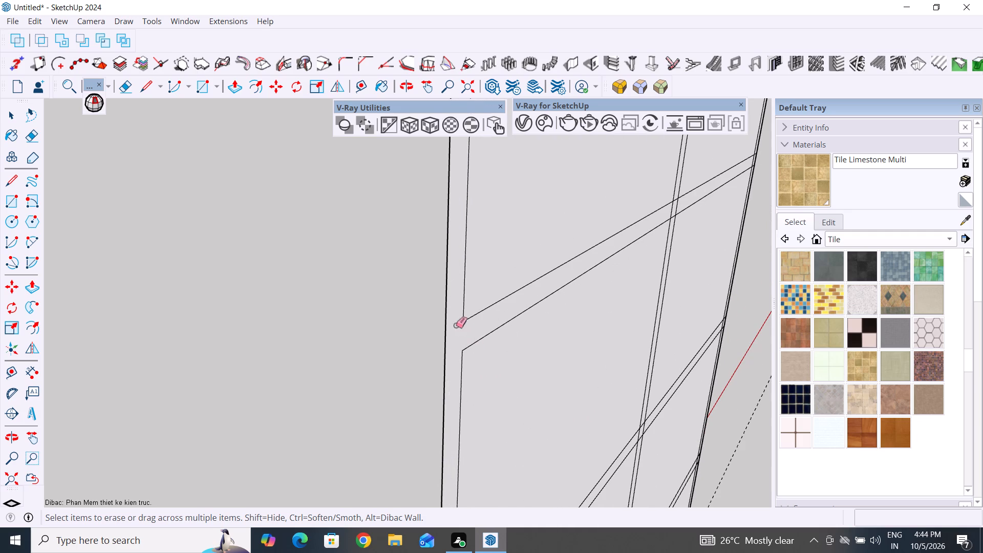
pyautogui.scroll(-7, 452, 318)
pyautogui.scroll(10, 604, 262)
pyautogui.moveTo(605, 230); pyautogui.dragTo(579, 247)
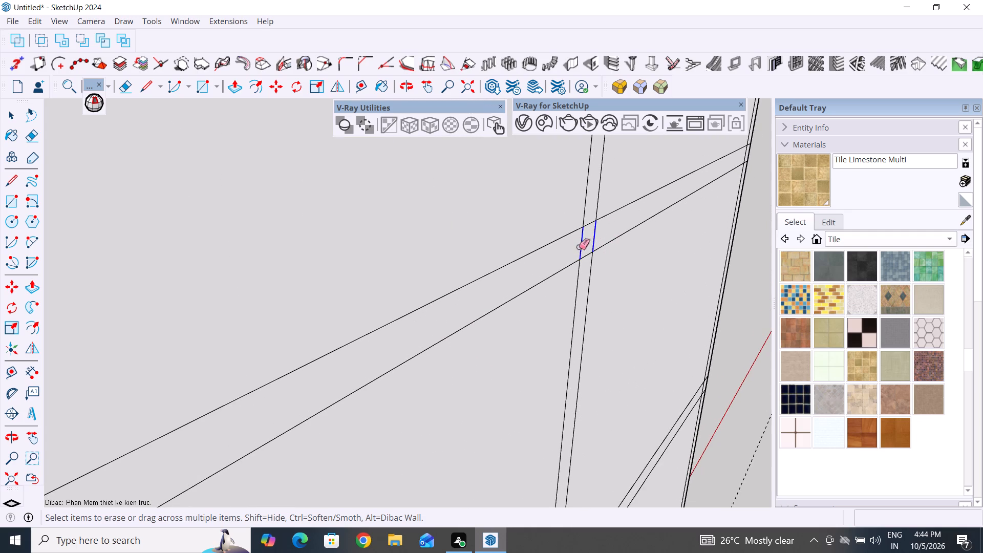
pyautogui.moveTo(579, 247); pyautogui.dragTo(575, 249)
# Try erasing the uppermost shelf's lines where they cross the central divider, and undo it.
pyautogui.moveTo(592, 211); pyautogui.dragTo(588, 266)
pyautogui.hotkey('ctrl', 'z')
# Erase the overlapping line stubs at the back panel's bottom-left corner.
pyautogui.scroll(6, 595, 254)
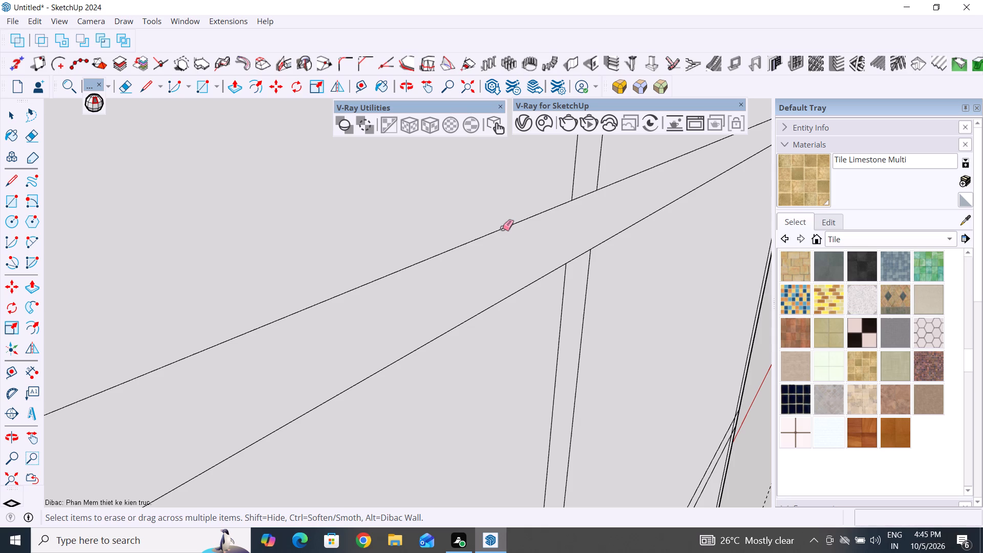
pyautogui.scroll(-20, 553, 239)
pyautogui.scroll(-5, 553, 239)
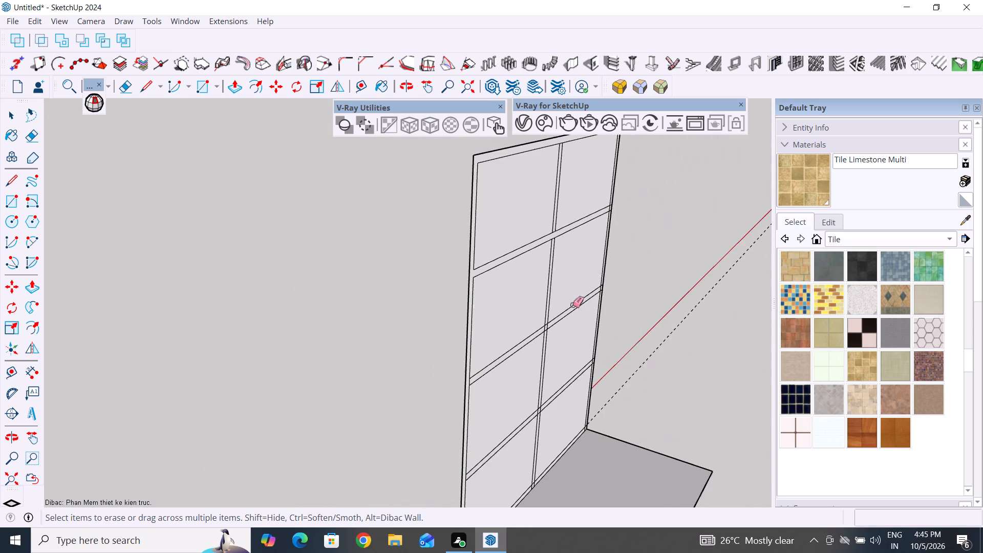
pyautogui.moveTo(597, 383); pyautogui.dragTo(524, 374, button='middle')
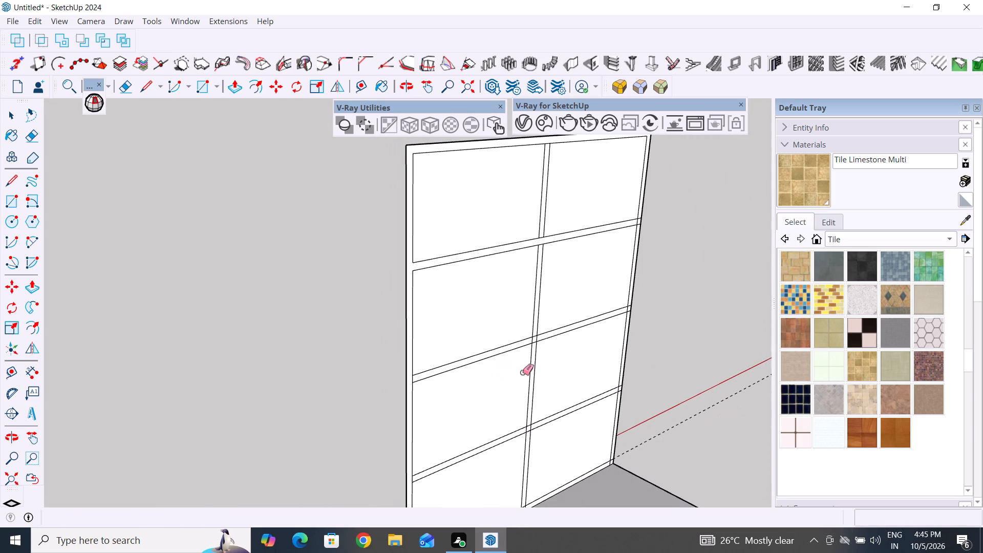
pyautogui.scroll(-5, 522, 372)
pyautogui.scroll(3, 519, 471)
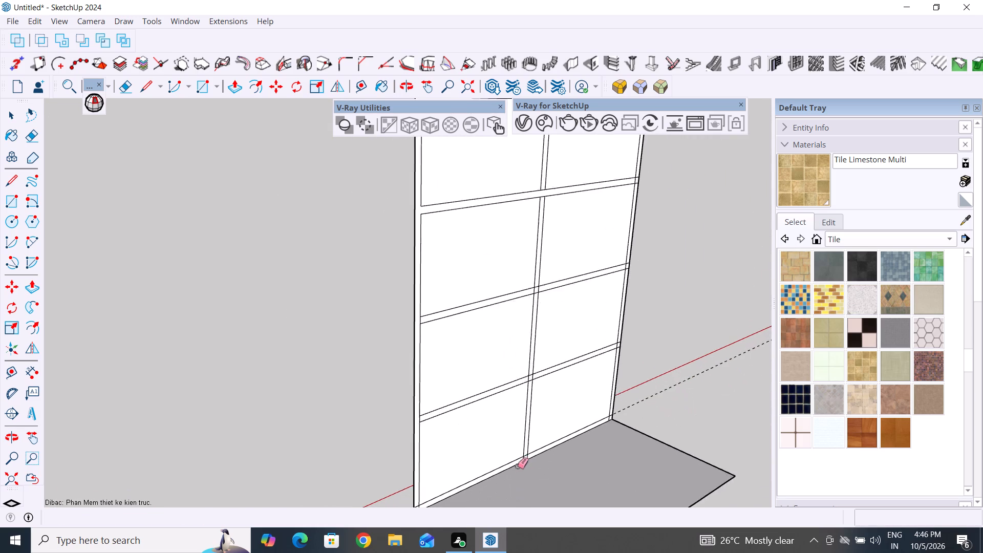
pyautogui.scroll(4, 517, 466)
pyautogui.scroll(-6, 540, 425)
pyautogui.scroll(9, 466, 494)
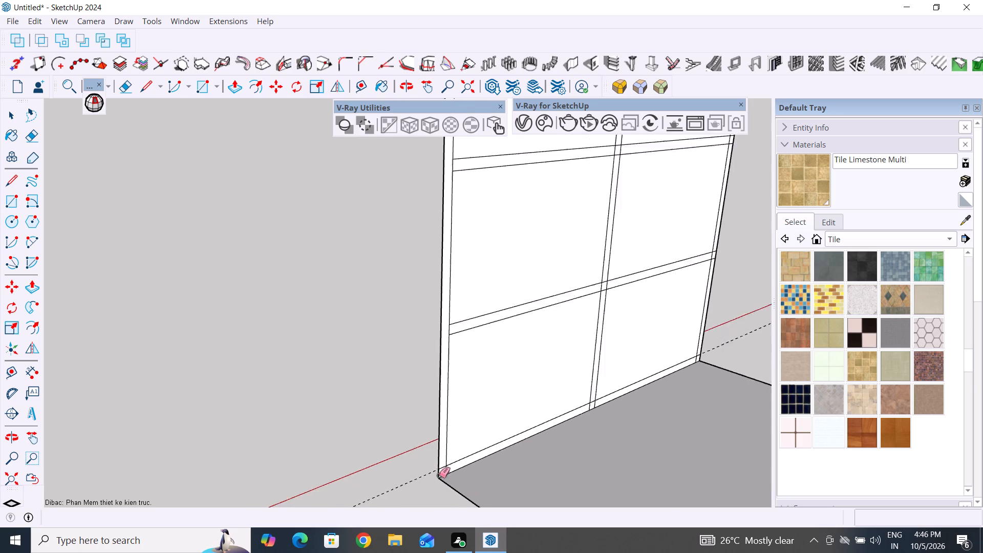
pyautogui.scroll(13, 439, 475)
pyautogui.moveTo(483, 457); pyautogui.dragTo(463, 434)
# Erase the central divider's line segments crossing the bottom strip and the overlapping stubs at the bottom-right corner.
pyautogui.scroll(-20, 440, 464)
pyautogui.scroll(6, 558, 428)
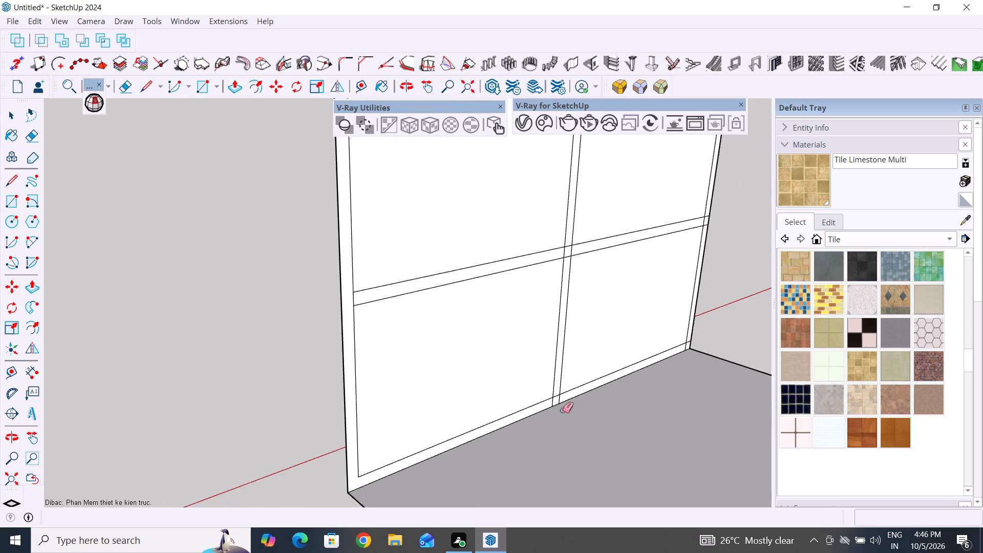
pyautogui.scroll(9, 562, 410)
pyautogui.moveTo(582, 388); pyautogui.dragTo(516, 418)
pyautogui.moveTo(544, 386); pyautogui.dragTo(540, 403)
pyautogui.scroll(-12, 490, 434)
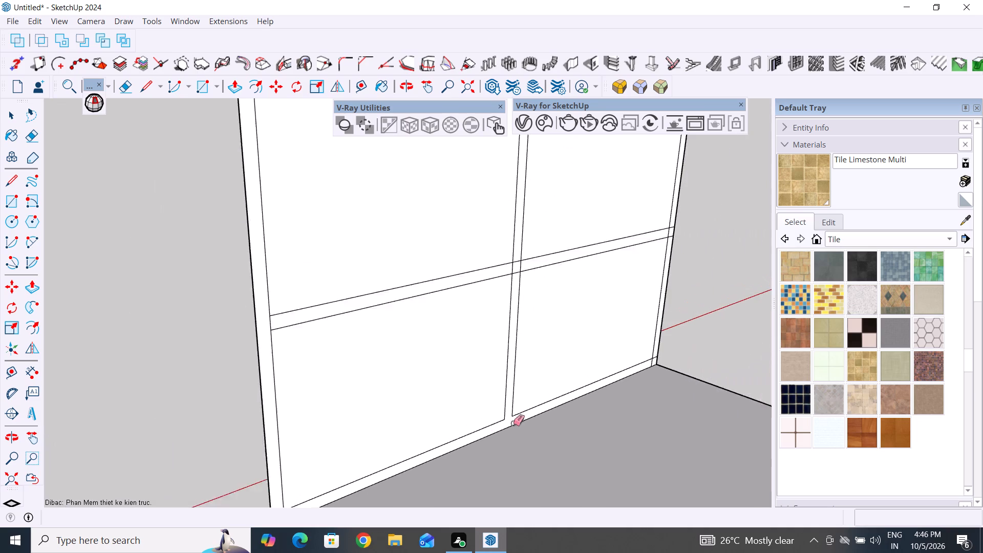
pyautogui.scroll(20, 658, 363)
pyautogui.scroll(5, 658, 363)
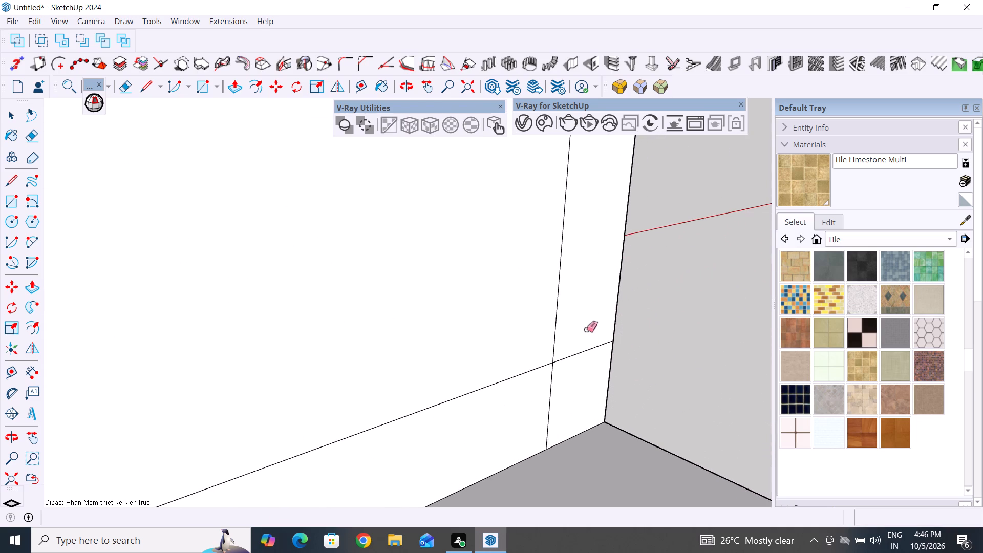
pyautogui.moveTo(585, 330); pyautogui.dragTo(530, 393)
pyautogui.scroll(-20, 569, 430)
pyautogui.scroll(-4, 569, 430)
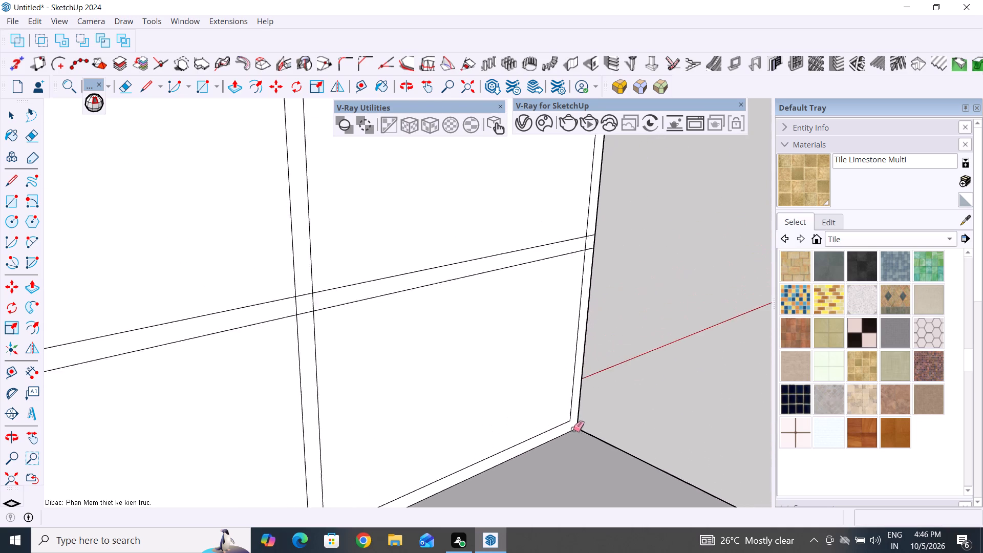
# Erase the line segments where the lowest shelf strip crosses the right side, central divider and left side.
pyautogui.scroll(-3, 573, 429)
pyautogui.scroll(10, 580, 316)
pyautogui.moveTo(588, 292); pyautogui.dragTo(590, 311)
pyautogui.moveTo(590, 320); pyautogui.dragTo(590, 333)
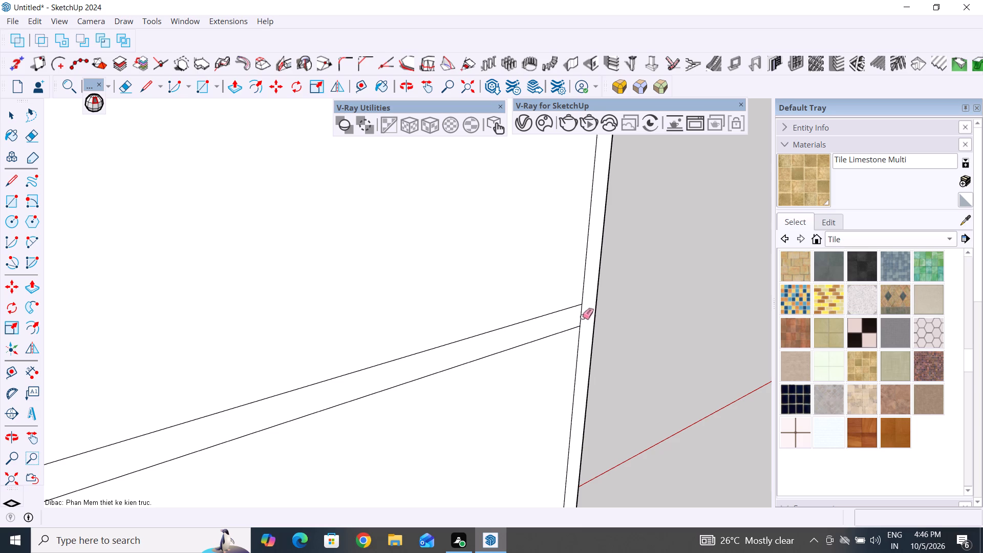
pyautogui.click(582, 316)
pyautogui.scroll(-6, 612, 325)
pyautogui.scroll(5, 330, 407)
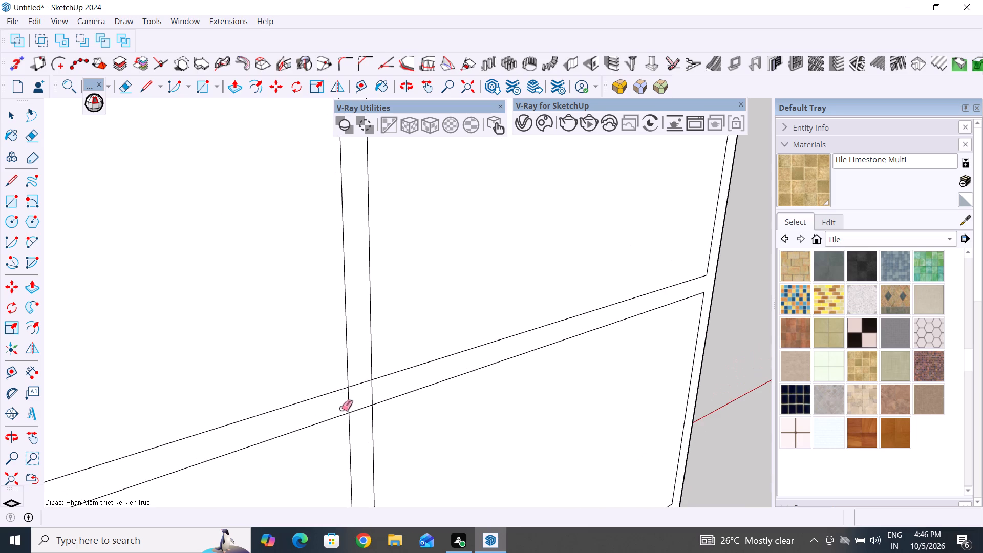
pyautogui.moveTo(345, 399); pyautogui.dragTo(375, 391)
pyautogui.moveTo(361, 376); pyautogui.dragTo(358, 414)
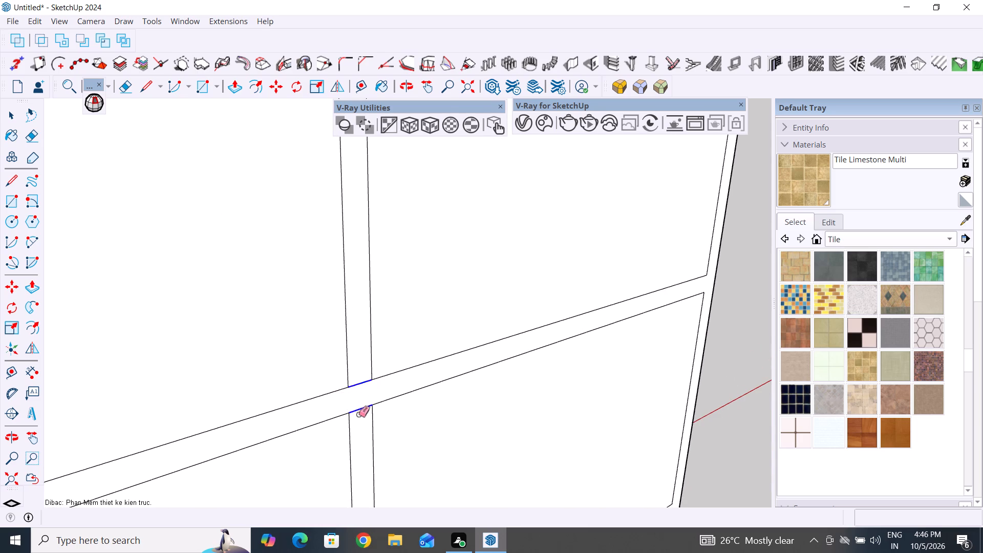
pyautogui.moveTo(358, 414); pyautogui.dragTo(358, 415)
pyautogui.scroll(-12, 515, 367)
pyautogui.scroll(6, 278, 435)
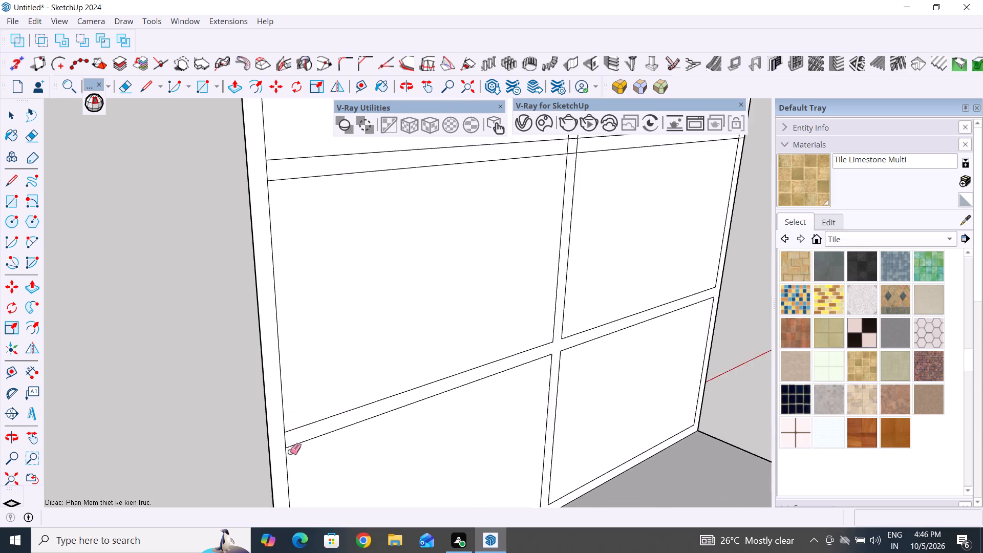
pyautogui.scroll(3, 290, 452)
pyautogui.click(282, 433)
# Erase the line segments where the middle shelf strip crosses the left side, central divider and right side.
pyautogui.scroll(-12, 282, 433)
pyautogui.scroll(2, 283, 310)
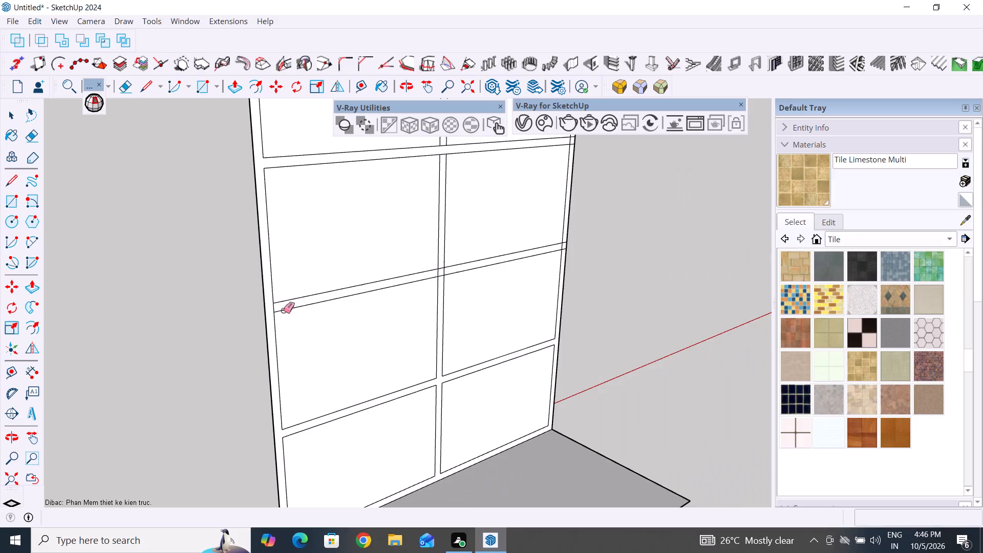
pyautogui.scroll(3, 283, 310)
pyautogui.click(268, 305)
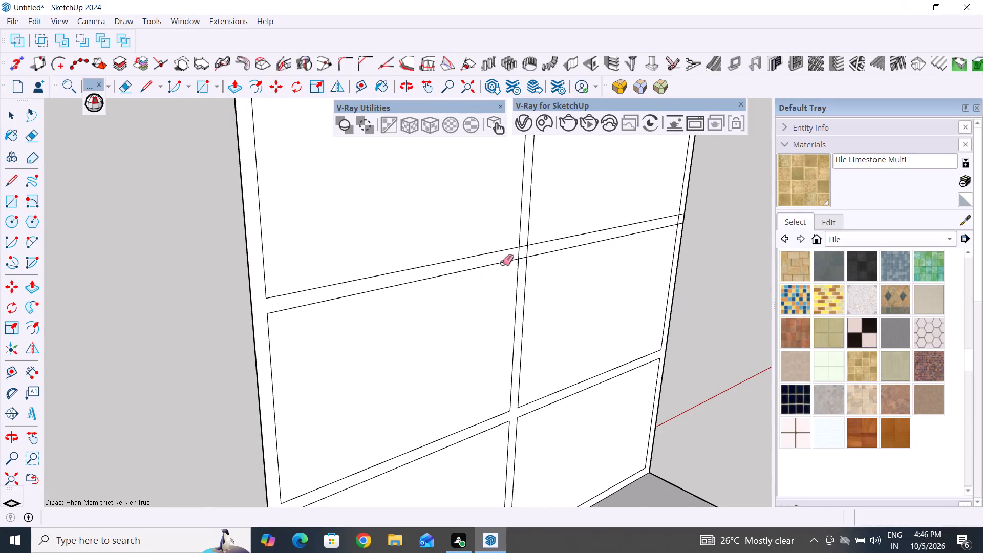
pyautogui.scroll(9, 506, 258)
pyautogui.moveTo(531, 233); pyautogui.dragTo(527, 274)
pyautogui.moveTo(552, 244); pyautogui.dragTo(504, 260)
pyautogui.scroll(-5, 353, 378)
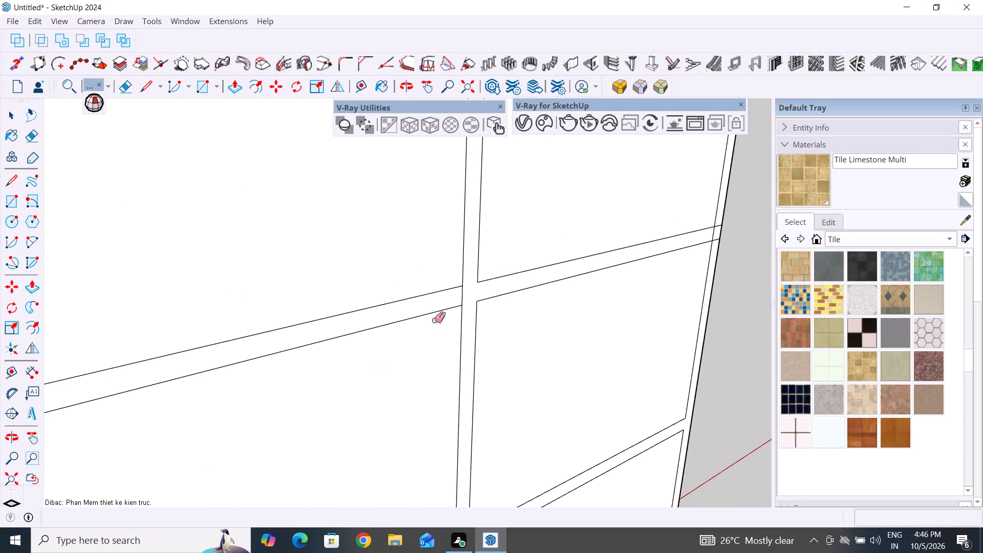
pyautogui.scroll(4, 442, 308)
pyautogui.click(469, 292)
pyautogui.scroll(-10, 361, 374)
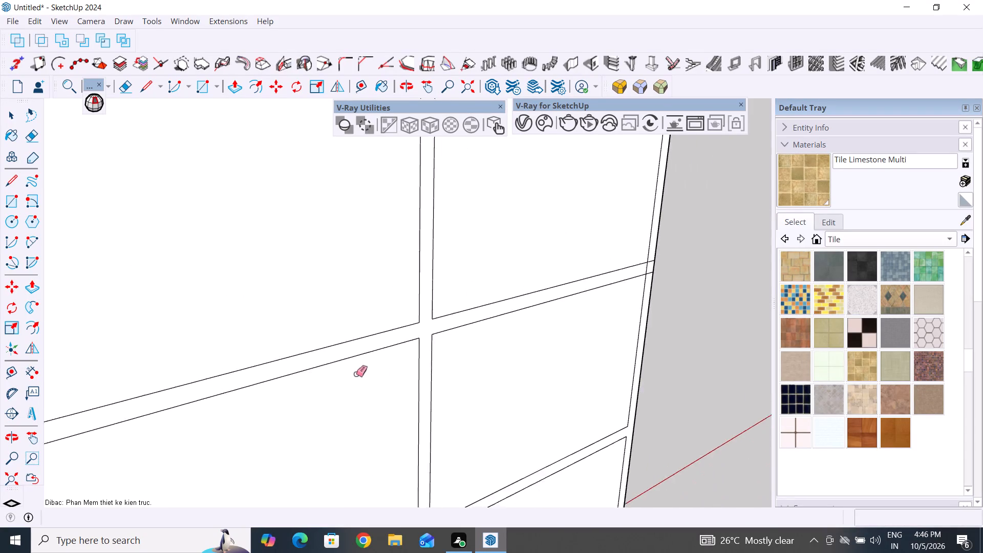
pyautogui.scroll(-2, 356, 374)
pyautogui.scroll(18, 549, 296)
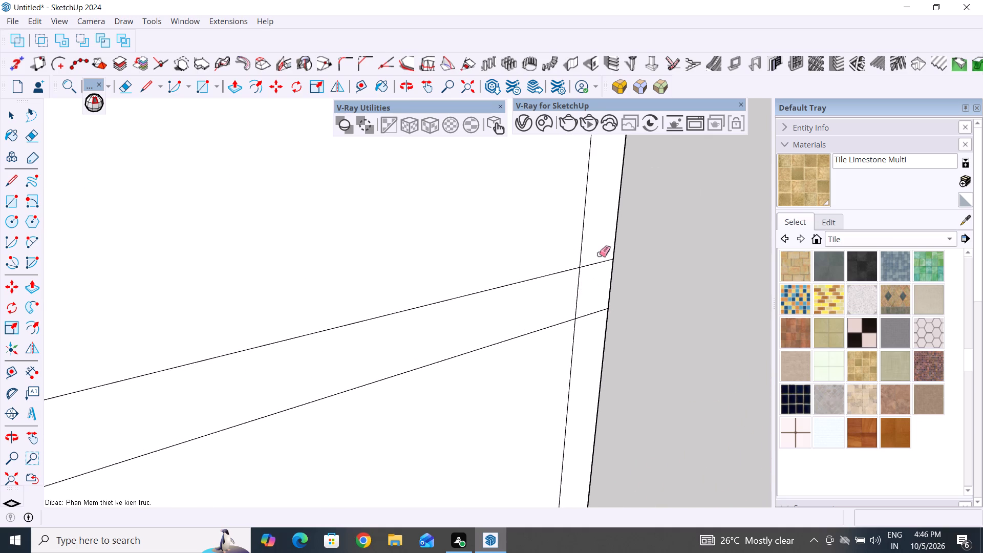
pyautogui.moveTo(599, 257); pyautogui.dragTo(588, 330)
pyautogui.moveTo(578, 289); pyautogui.dragTo(533, 299)
# Erase the uppermost shelf's overlapping line segments at the right side and across the central divider.
pyautogui.scroll(-6, 574, 325)
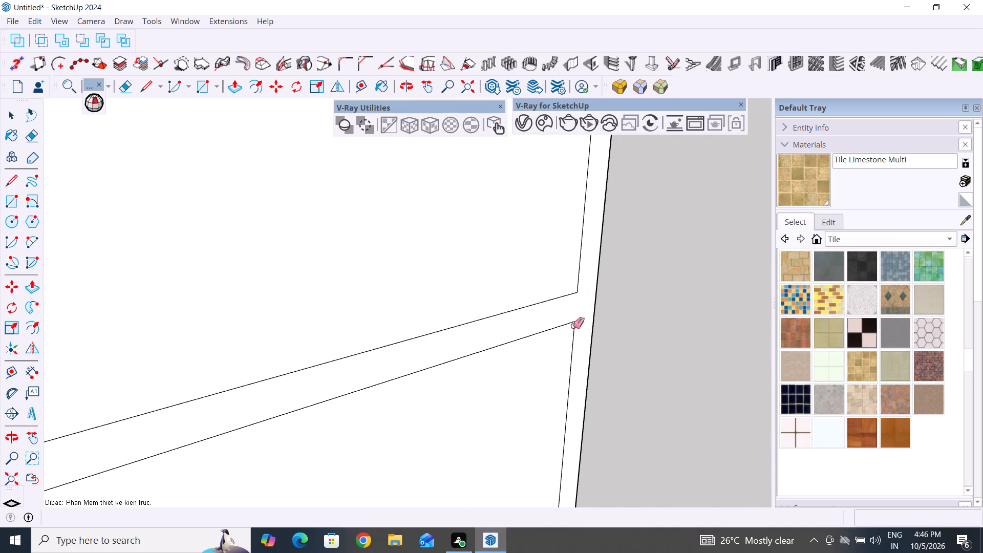
pyautogui.scroll(-19, 573, 326)
pyautogui.scroll(11, 575, 276)
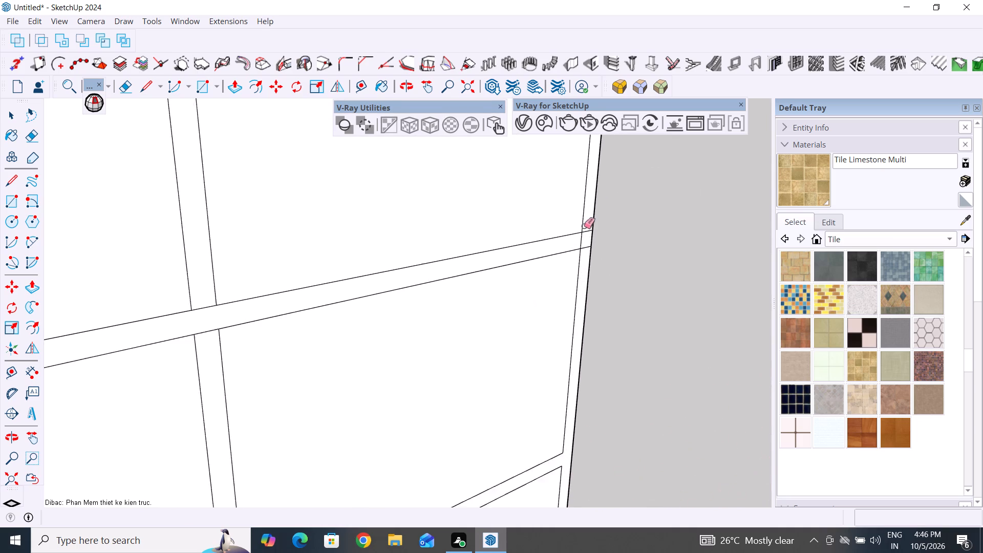
pyautogui.scroll(8, 584, 226)
pyautogui.moveTo(589, 231); pyautogui.dragTo(581, 281)
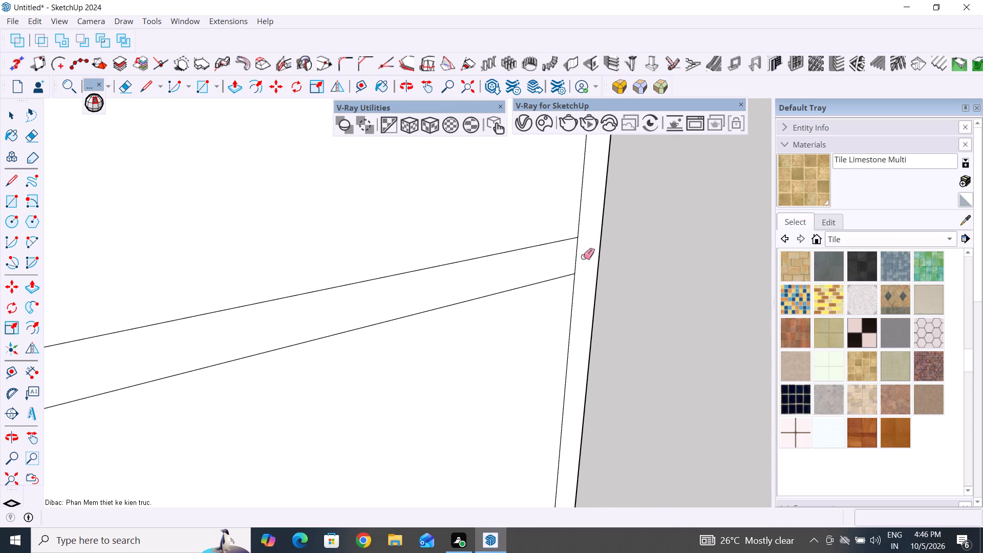
pyautogui.moveTo(583, 252); pyautogui.dragTo(569, 258)
pyautogui.scroll(-11, 616, 312)
pyautogui.scroll(3, 442, 360)
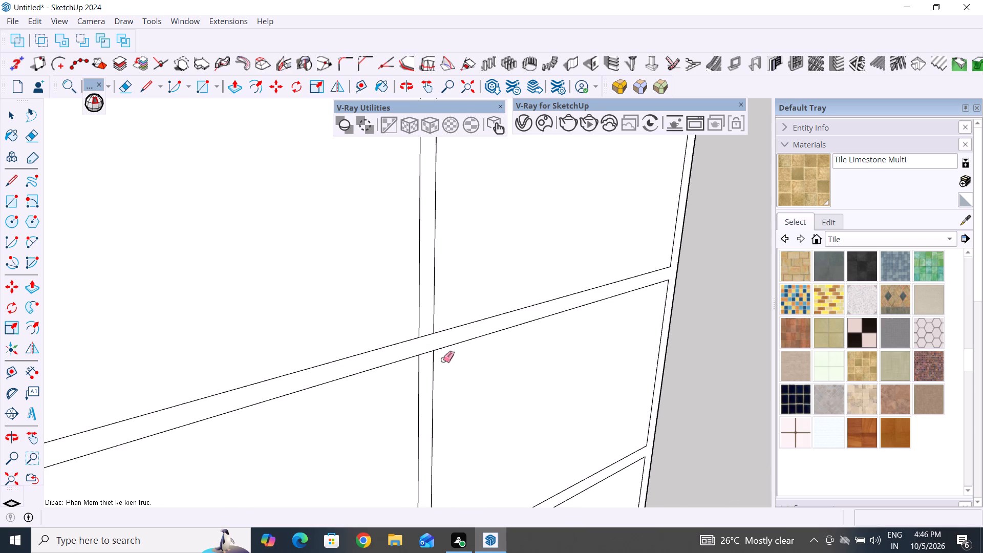
pyautogui.scroll(5, 443, 359)
pyautogui.moveTo(421, 322); pyautogui.dragTo(415, 360)
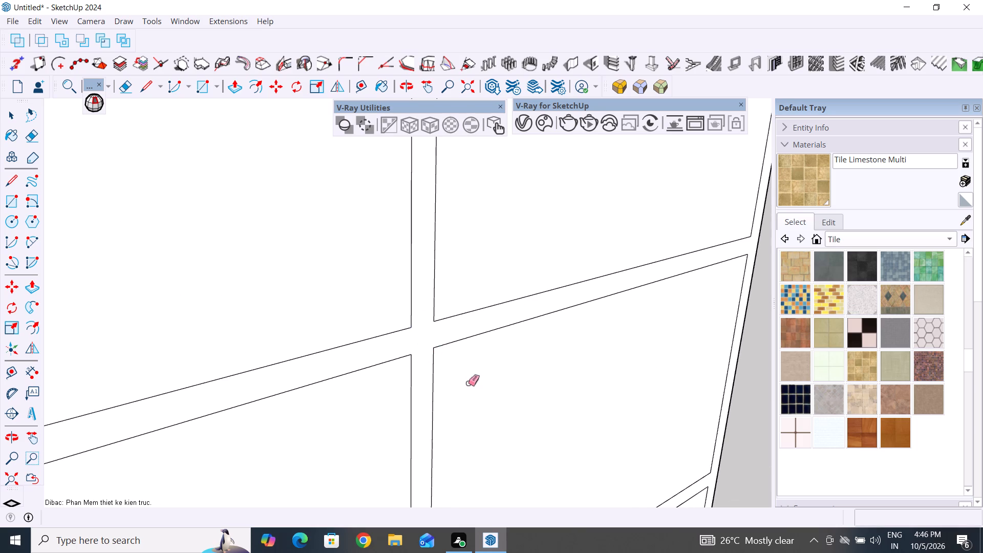
# Erase the top strip's inner line segment between the two central divider lines.
pyautogui.scroll(-14, 468, 383)
pyautogui.scroll(8, 471, 283)
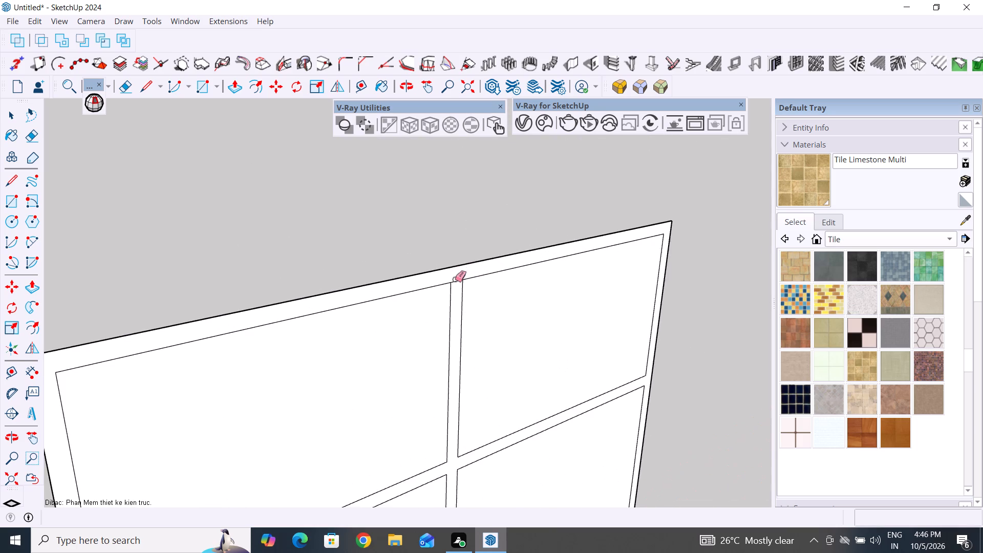
pyautogui.scroll(3, 455, 279)
pyautogui.moveTo(455, 279); pyautogui.dragTo(453, 294)
# Delete the floor rectangle in front of the back panel, including its face and three outer edges.
pyautogui.scroll(-20, 474, 328)
pyautogui.scroll(-2, 474, 328)
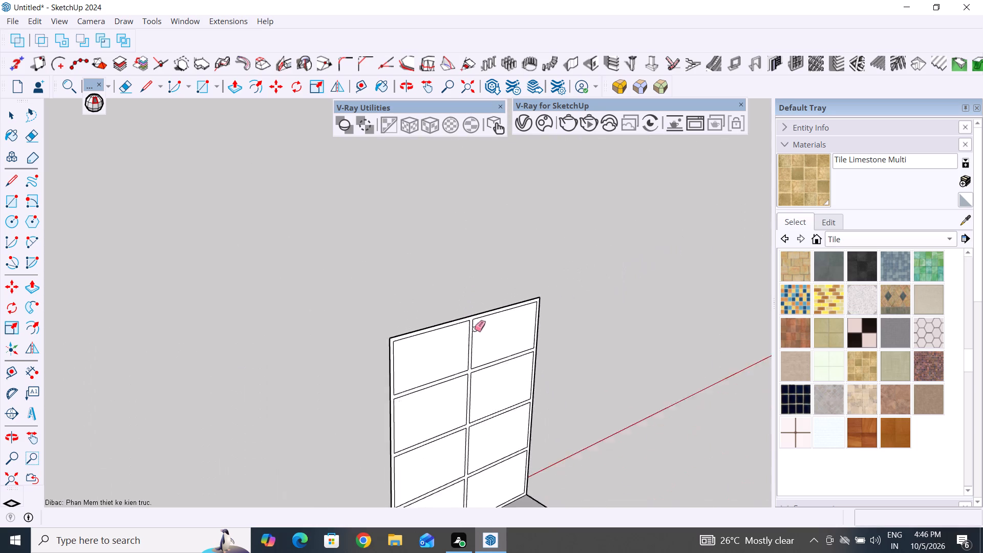
pyautogui.scroll(-1, 474, 329)
pyautogui.scroll(-5, 487, 419)
pyautogui.scroll(11, 483, 465)
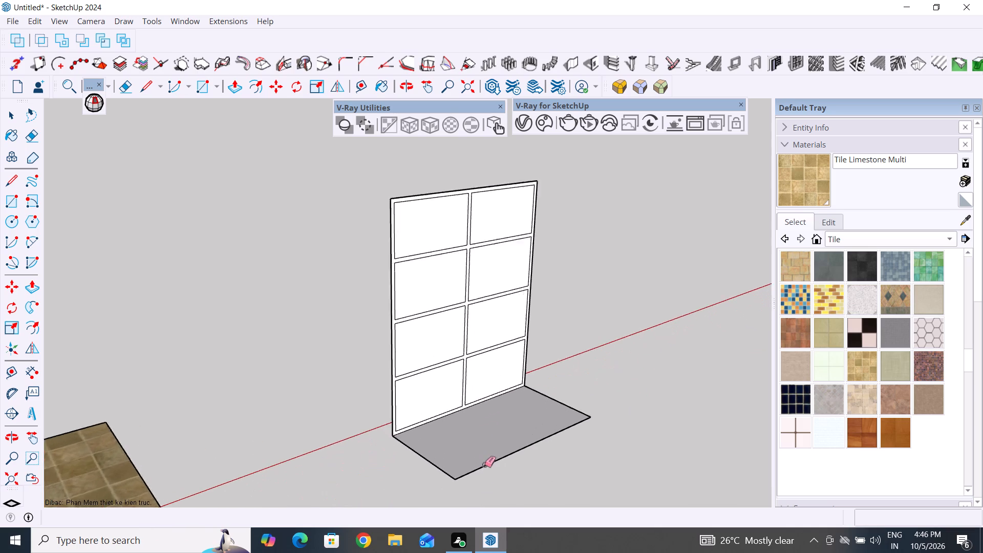
pyautogui.scroll(2, 484, 464)
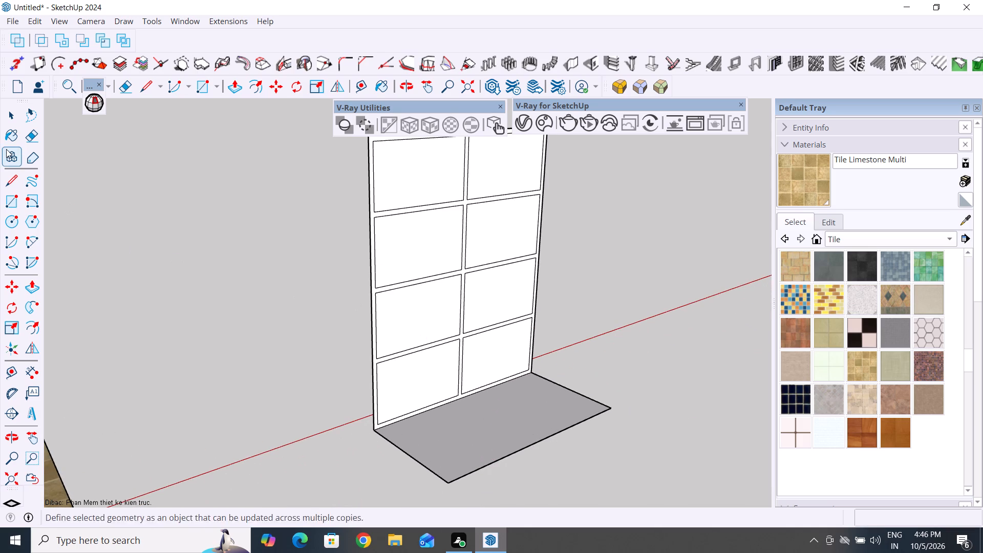
pyautogui.click(15, 118)
pyautogui.doubleClick(487, 442)
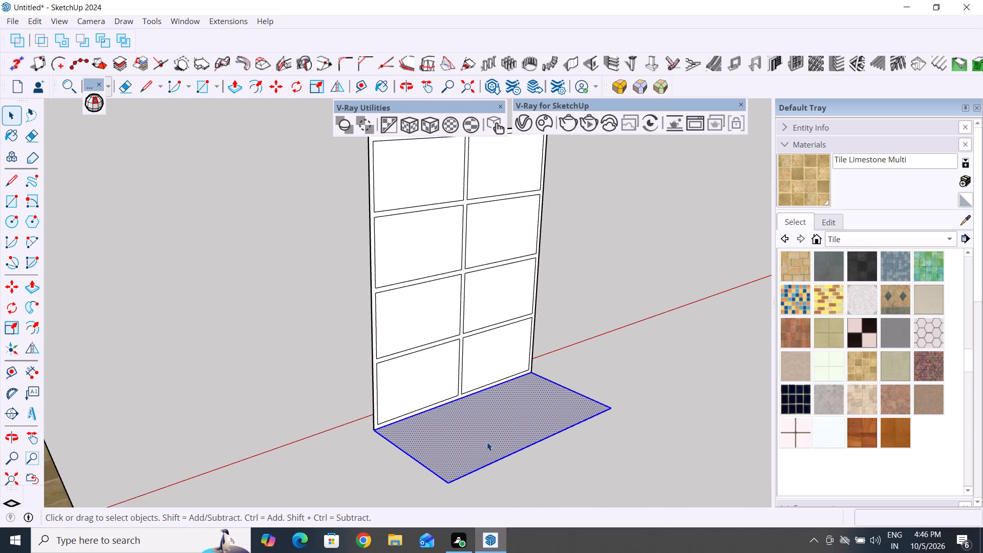
pyautogui.click(487, 442)
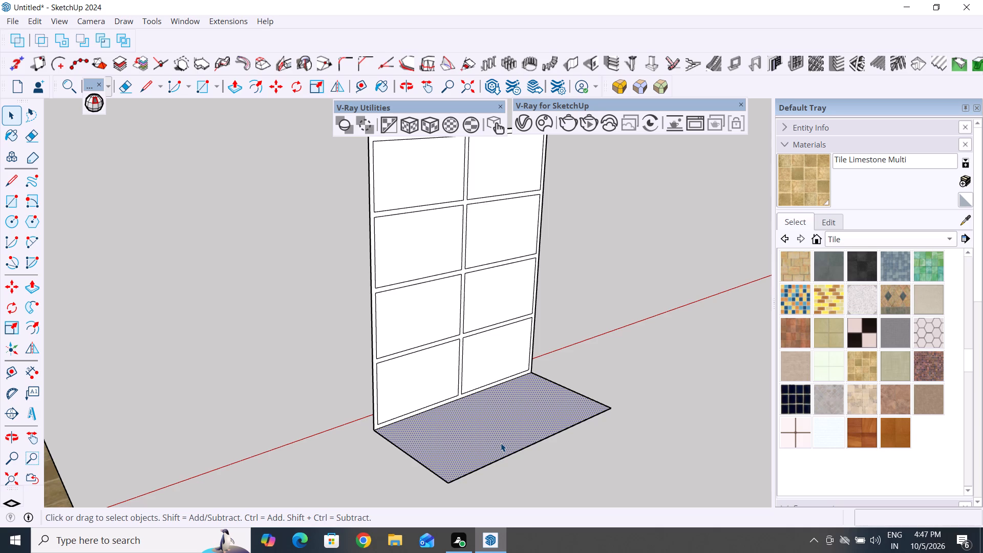
pyautogui.press('Delete')
pyautogui.moveTo(616, 382); pyautogui.dragTo(588, 434)
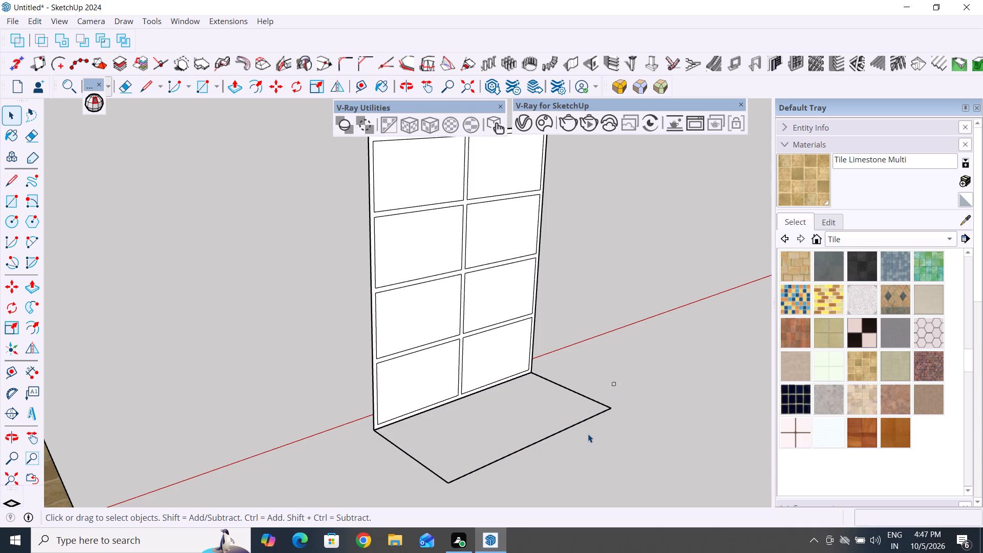
pyautogui.moveTo(588, 434); pyautogui.dragTo(584, 443)
pyautogui.press('Delete')
pyautogui.moveTo(475, 471); pyautogui.dragTo(429, 489)
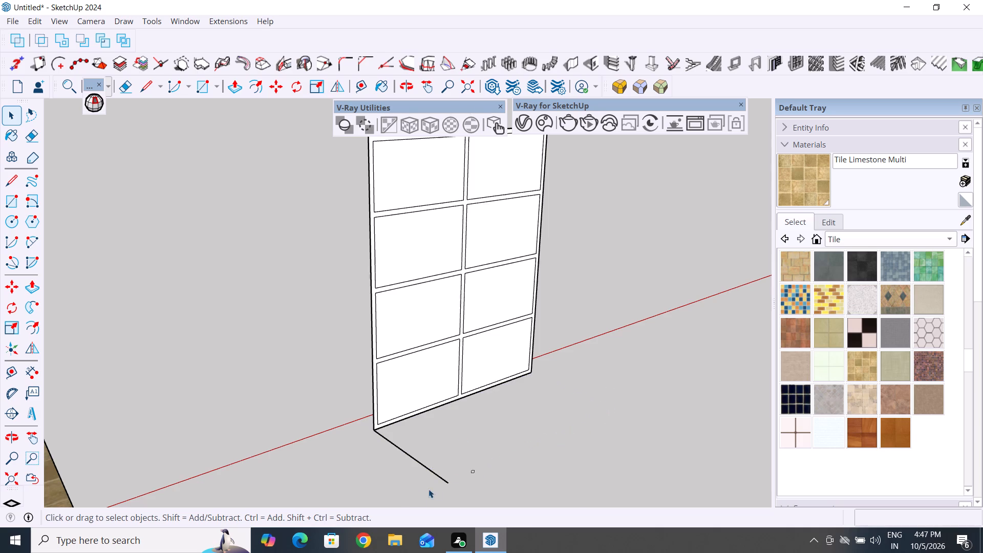
pyautogui.moveTo(429, 489); pyautogui.dragTo(396, 497)
pyautogui.press('Delete')
# Push/Pull the connected frame, divider and shelf grid face 2' forward from the back panel.
pyautogui.scroll(-5, 423, 456)
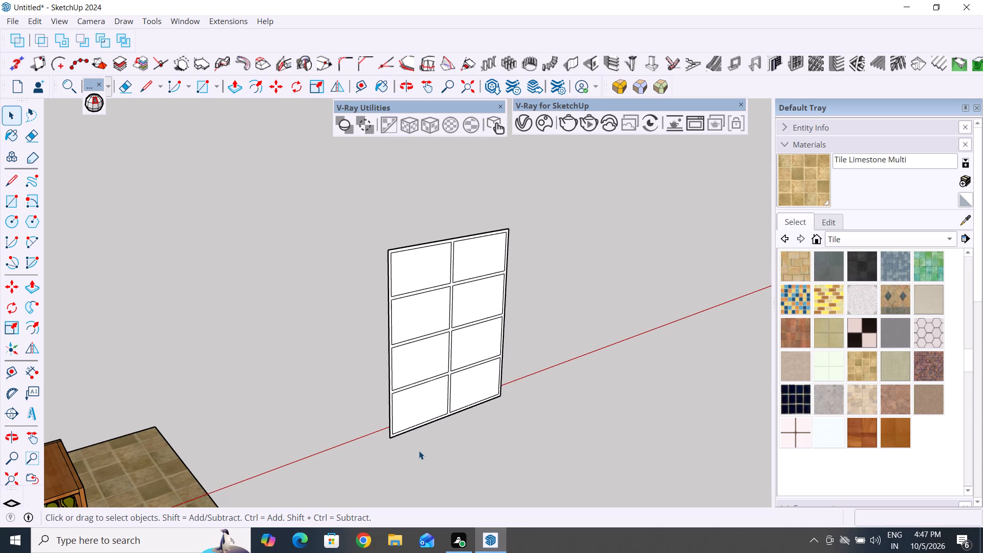
pyautogui.scroll(2, 435, 428)
pyautogui.moveTo(476, 453); pyautogui.dragTo(533, 454, button='middle')
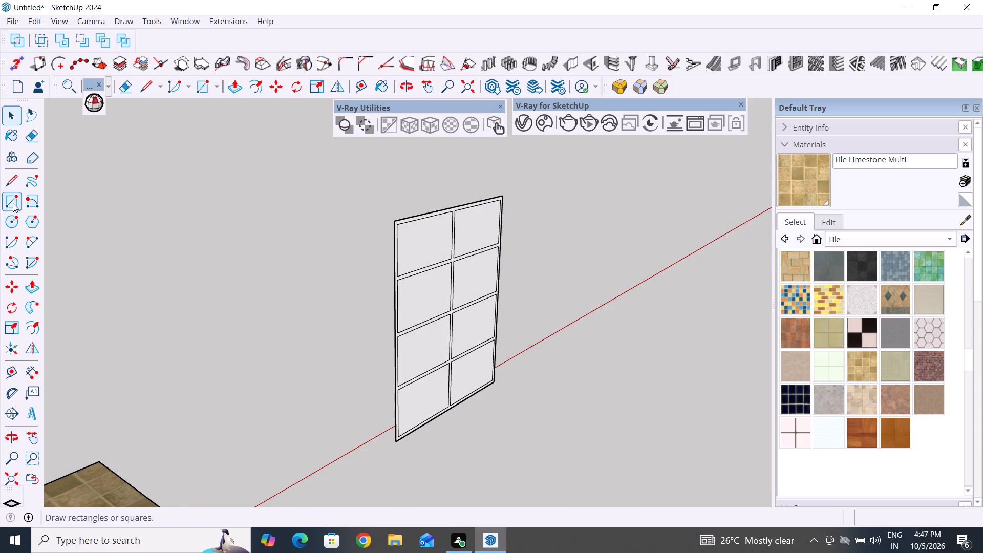
pyautogui.click(240, 86)
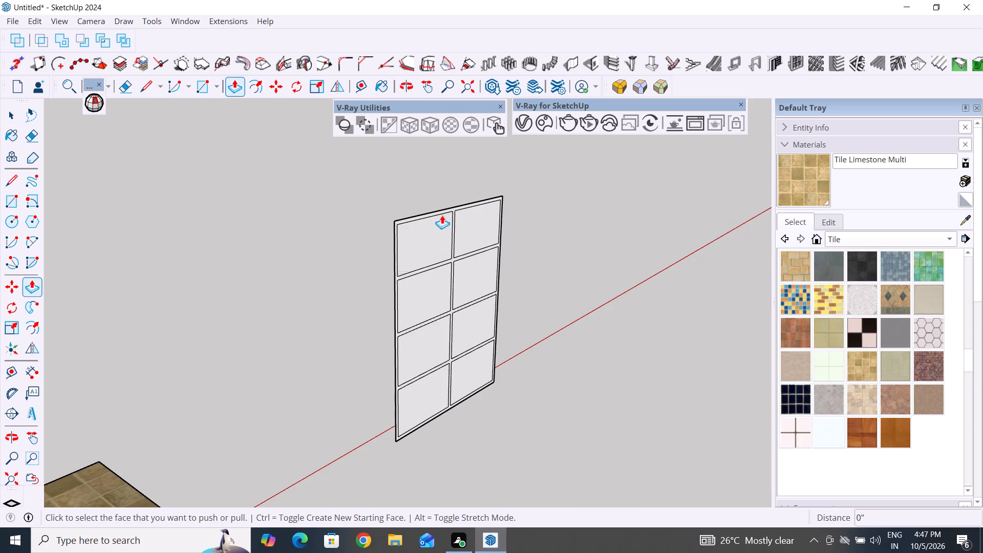
pyautogui.scroll(8, 483, 290)
pyautogui.scroll(4, 436, 246)
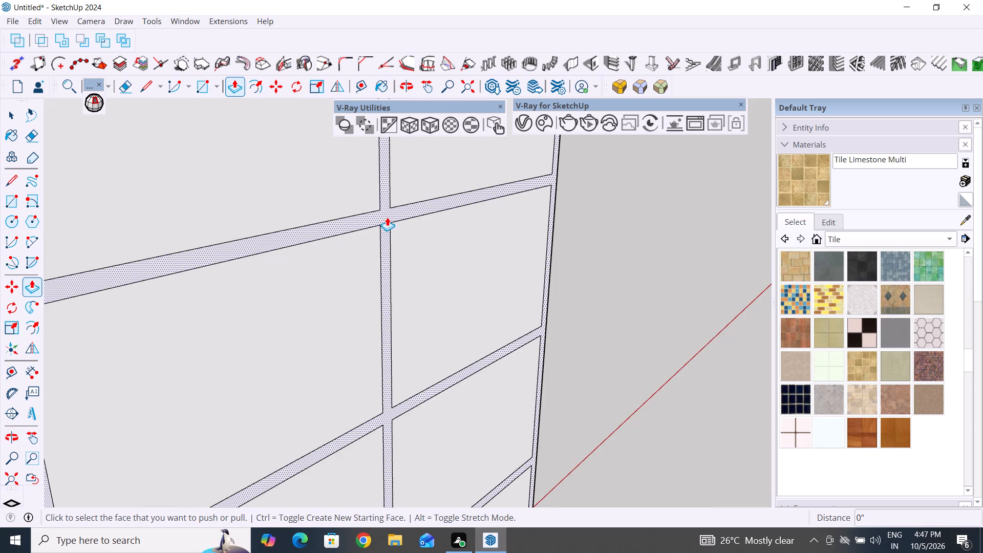
pyautogui.click(387, 217)
pyautogui.scroll(-4, 387, 216)
pyautogui.scroll(-8, 419, 244)
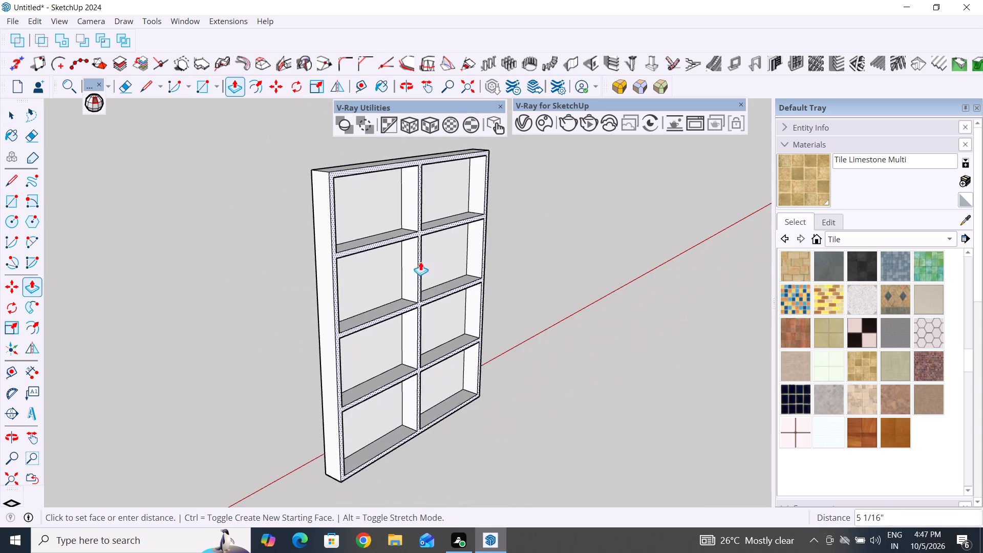
pyautogui.moveTo(452, 323); pyautogui.dragTo(384, 307, button='middle')
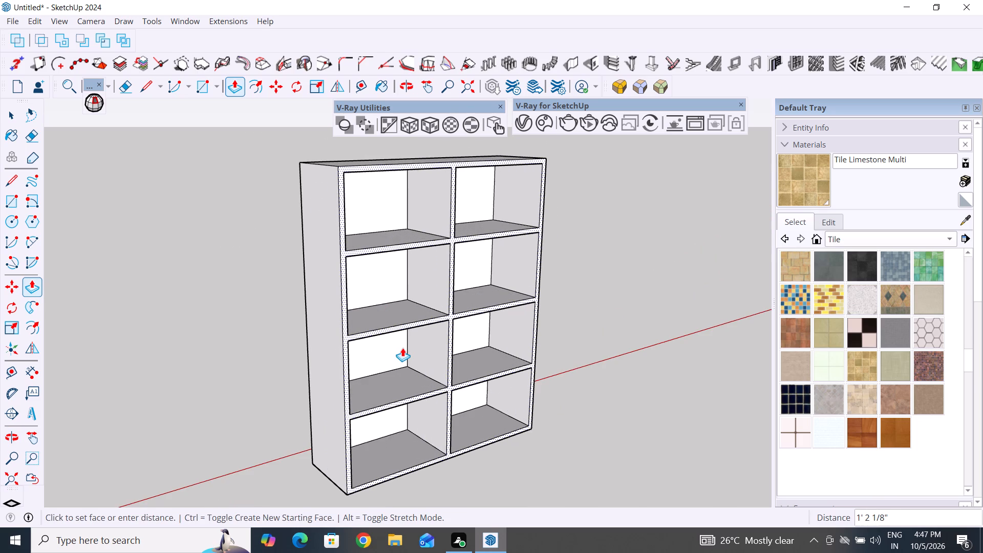
pyautogui.press('2')
pyautogui.press("'")
pyautogui.press('Return')
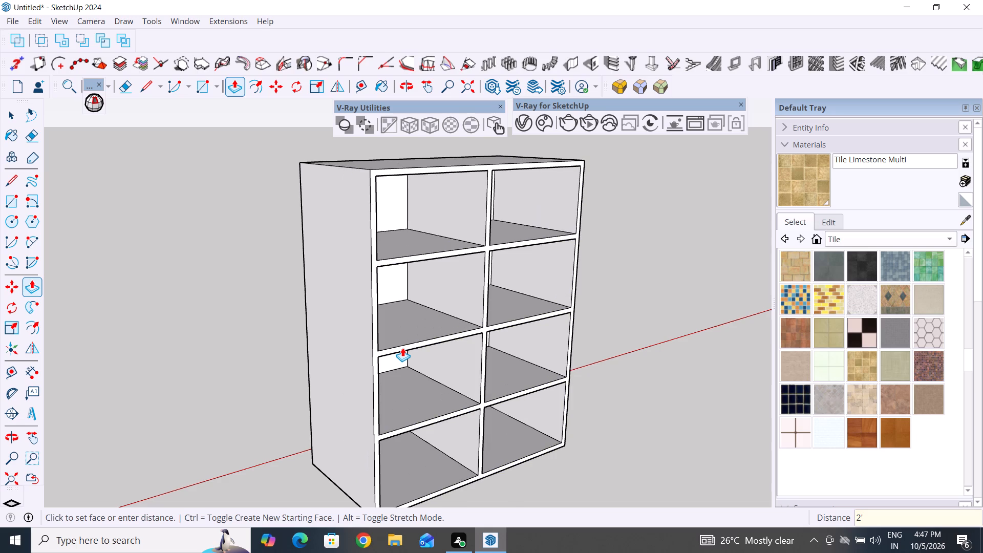
pyautogui.click(14, 115)
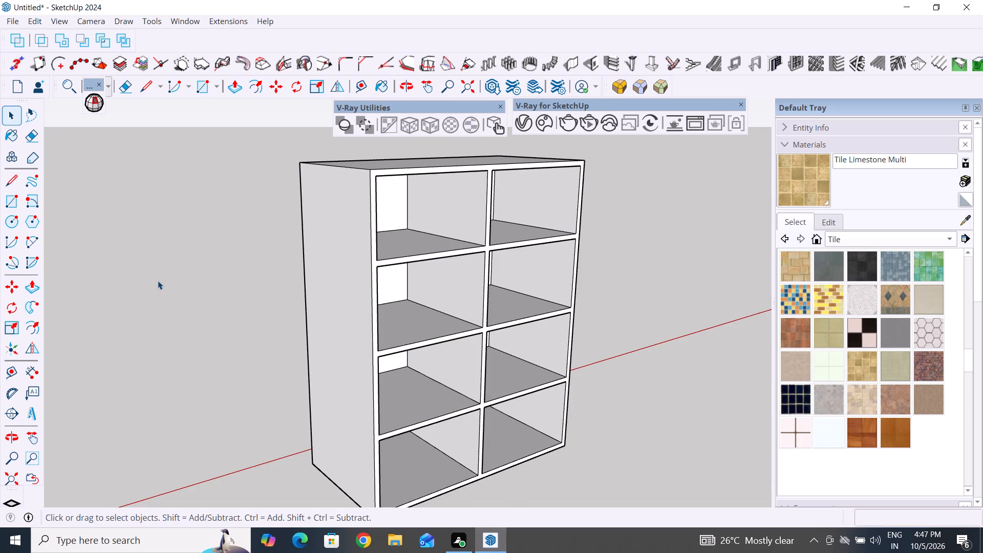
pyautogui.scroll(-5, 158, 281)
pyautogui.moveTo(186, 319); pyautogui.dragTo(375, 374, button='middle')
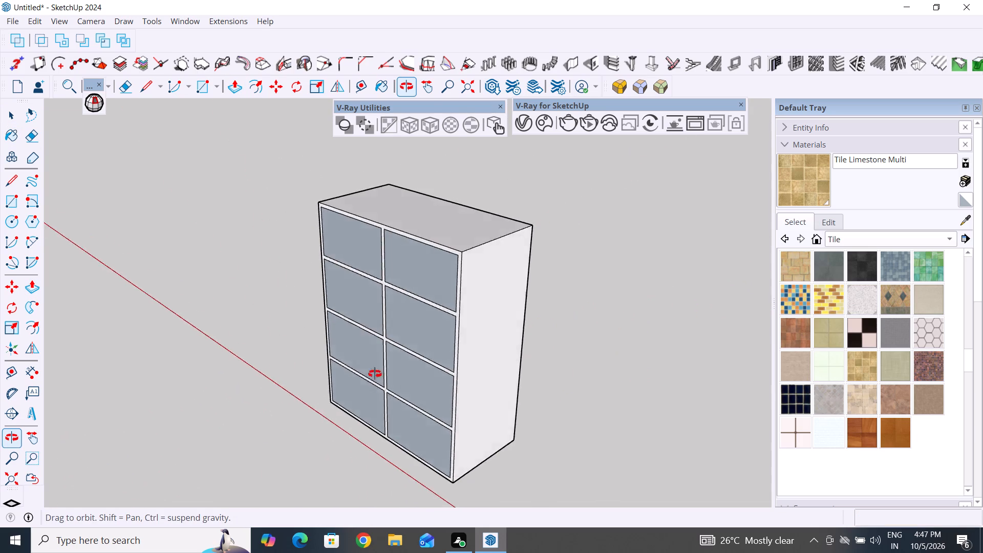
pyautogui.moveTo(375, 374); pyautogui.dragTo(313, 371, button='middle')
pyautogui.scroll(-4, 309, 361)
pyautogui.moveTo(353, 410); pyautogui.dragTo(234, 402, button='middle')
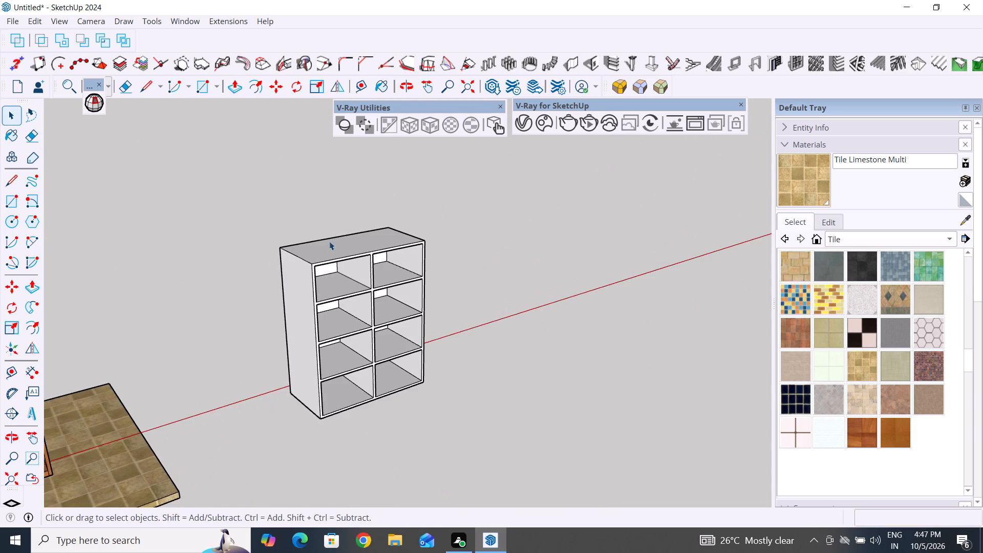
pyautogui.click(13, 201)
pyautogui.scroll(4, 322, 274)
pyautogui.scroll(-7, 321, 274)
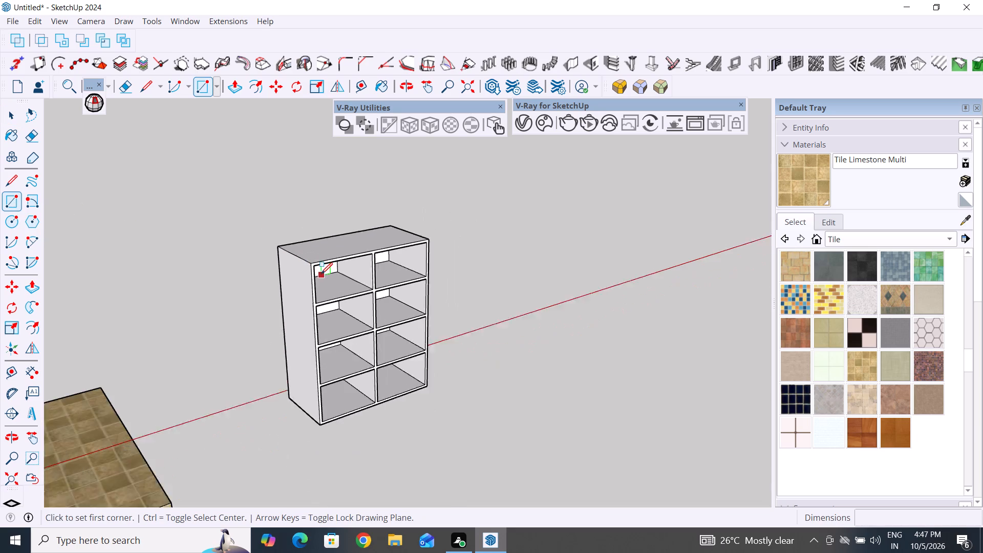
# Select all of the new cabinet's connected geometry and make it a group.
pyautogui.click(16, 112)
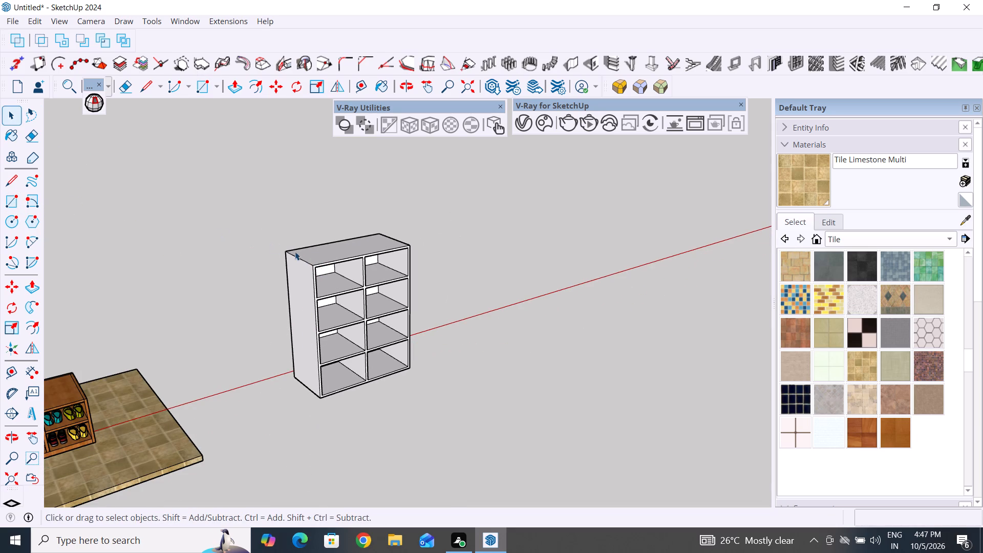
pyautogui.tripleClick(330, 271)
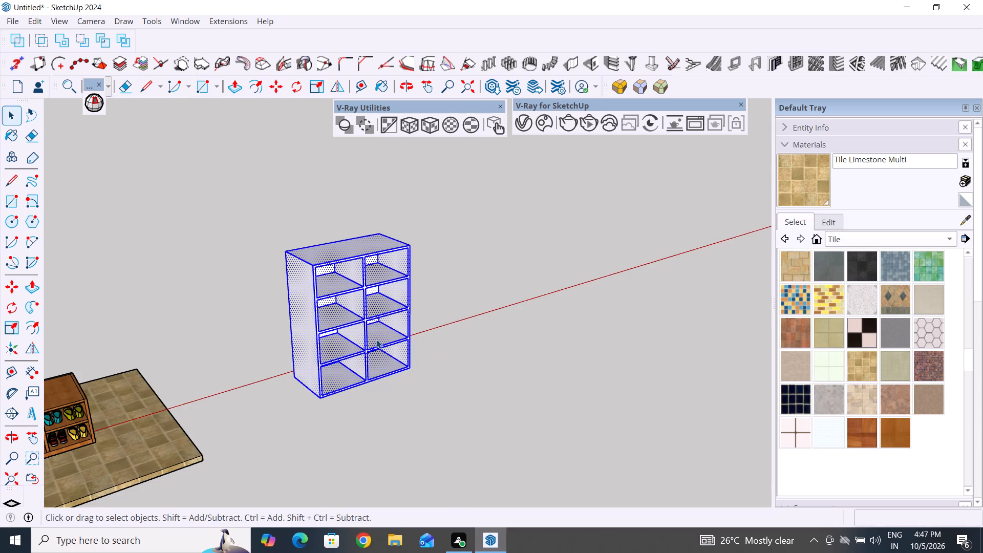
pyautogui.scroll(6, 371, 331)
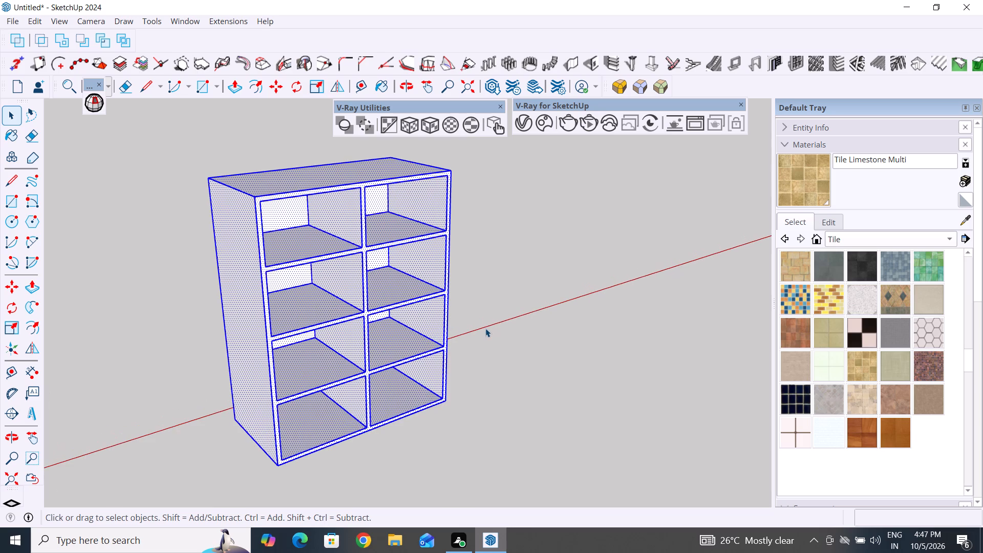
pyautogui.rightClick(367, 312)
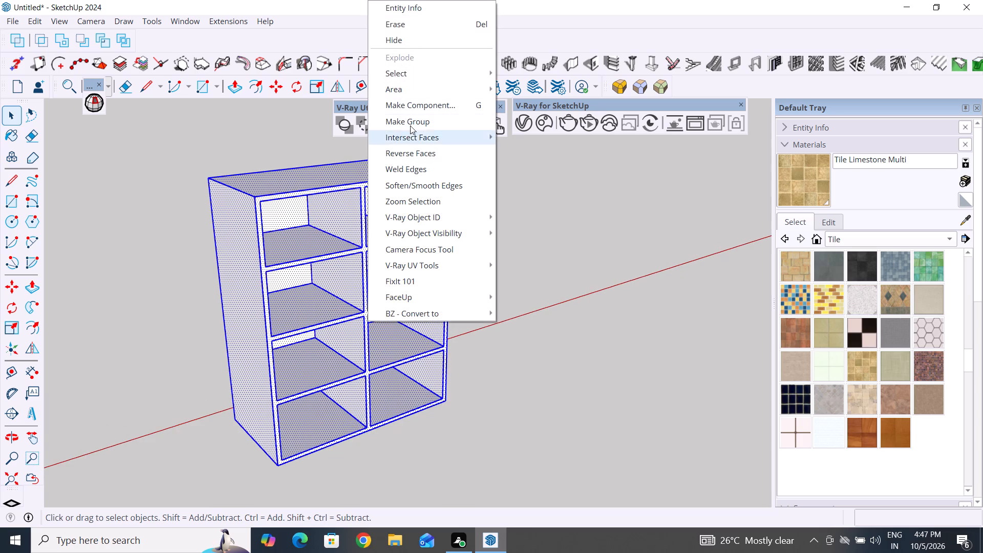
pyautogui.click(414, 119)
pyautogui.click(562, 281)
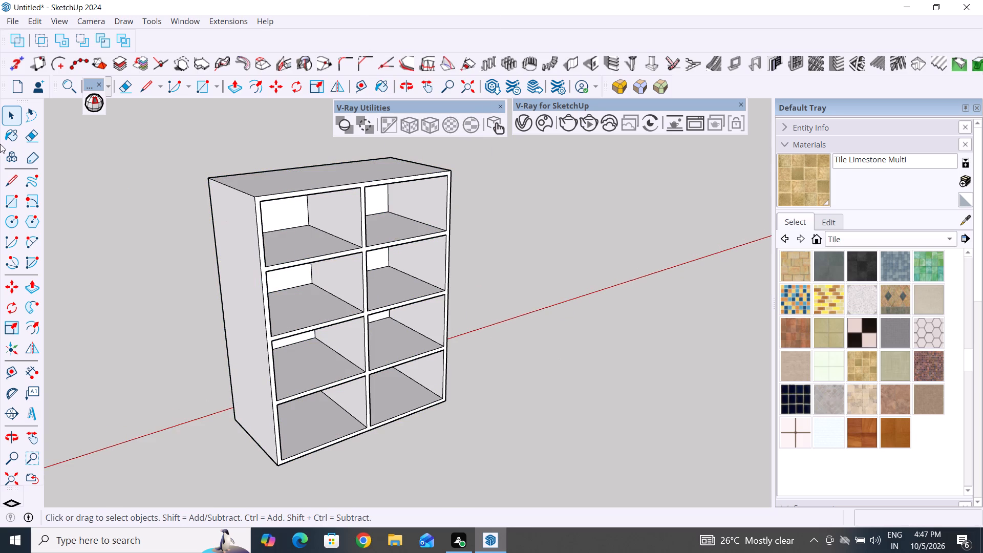
# Draw a 5' by 4' rectangle covering the cabinet's entire front, between opposite outer corners of the frame.
pyautogui.click(14, 203)
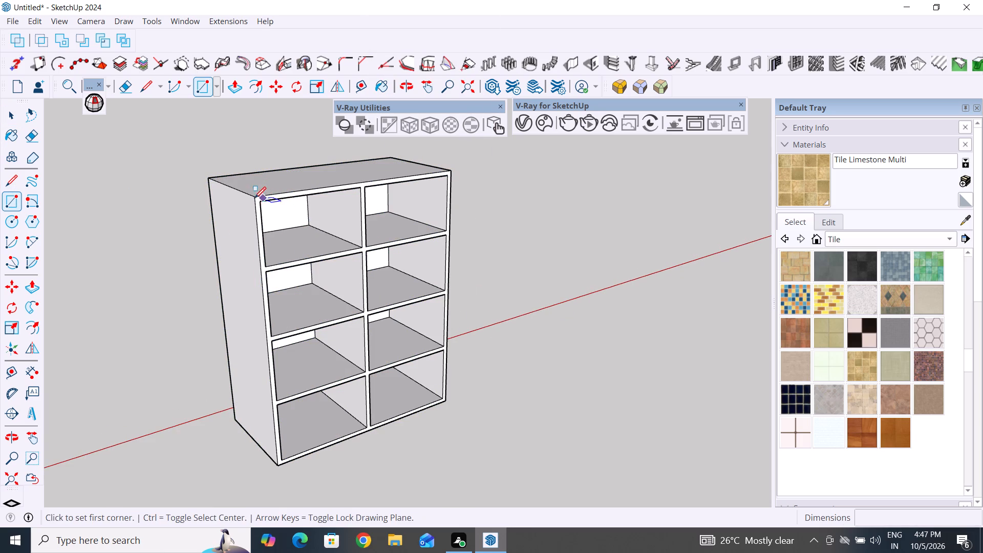
pyautogui.click(254, 198)
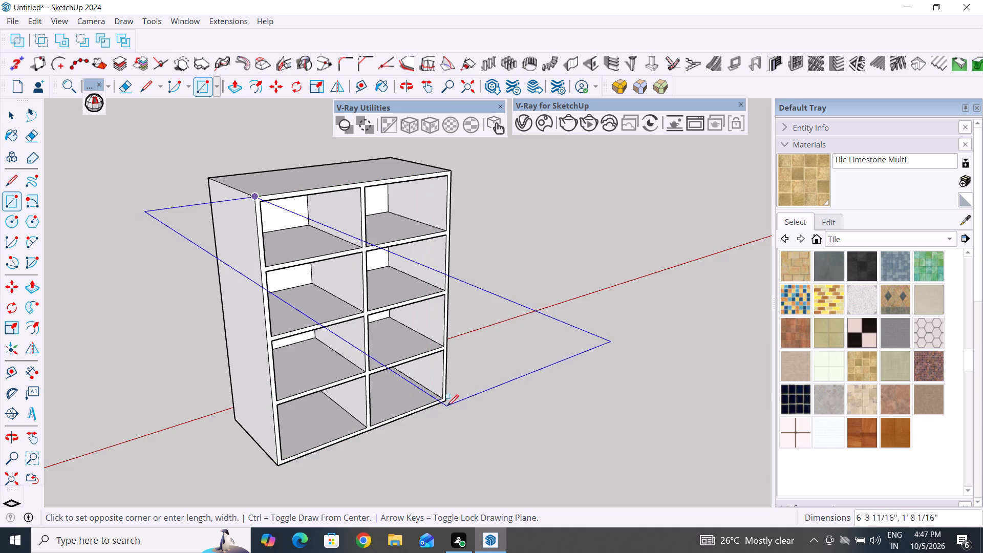
pyautogui.click(446, 403)
pyautogui.click(13, 117)
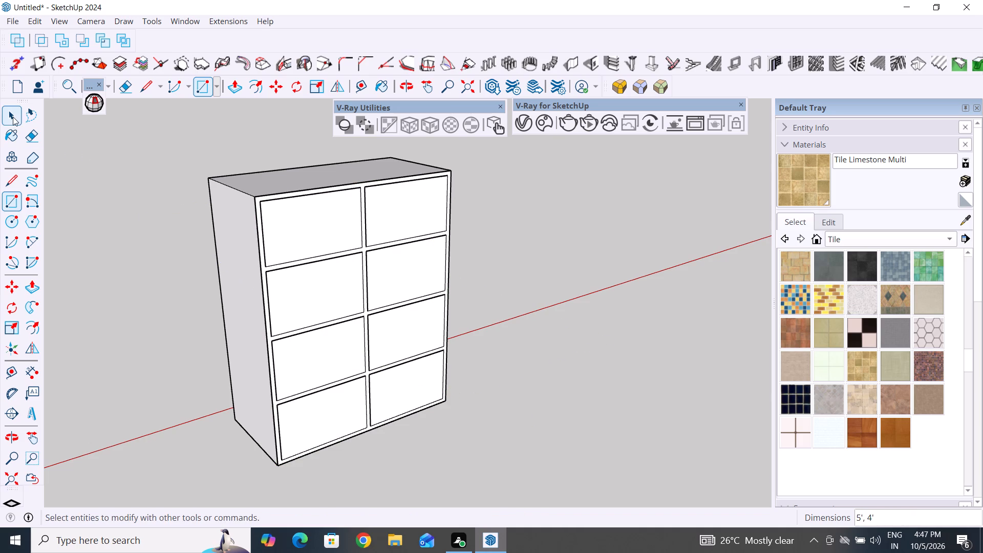
# Push/Pull the front rectangle outward from the cabinet to give the front panel thickness.
pyautogui.click(235, 81)
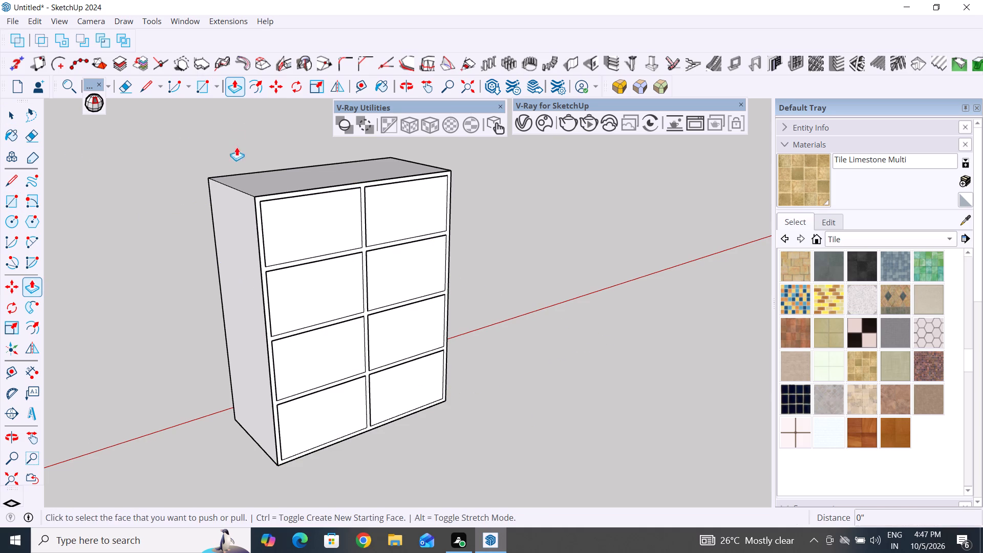
pyautogui.click(310, 226)
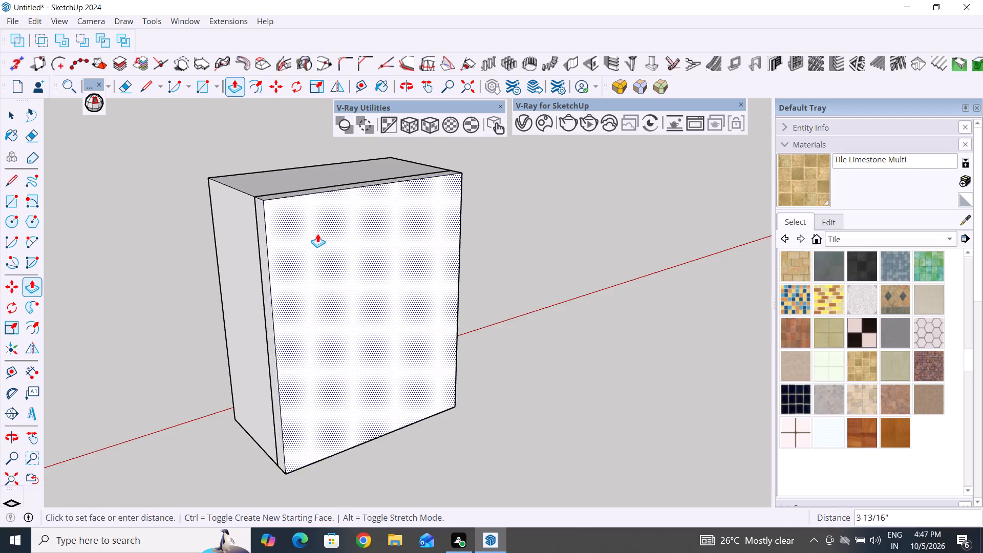
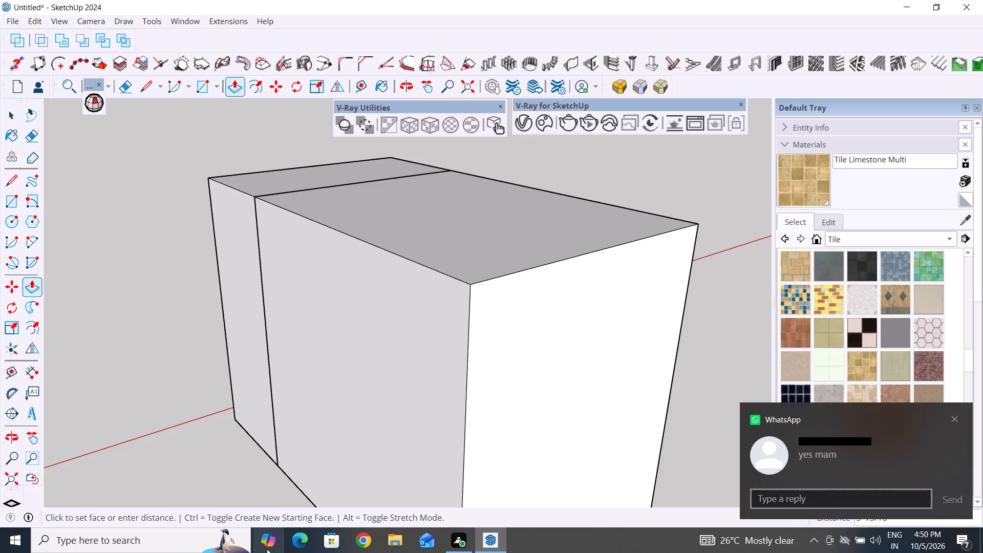
# Push/Pull the large face on the back of the shelf unit 2" to form a back panel.
pyautogui.click(955, 419)
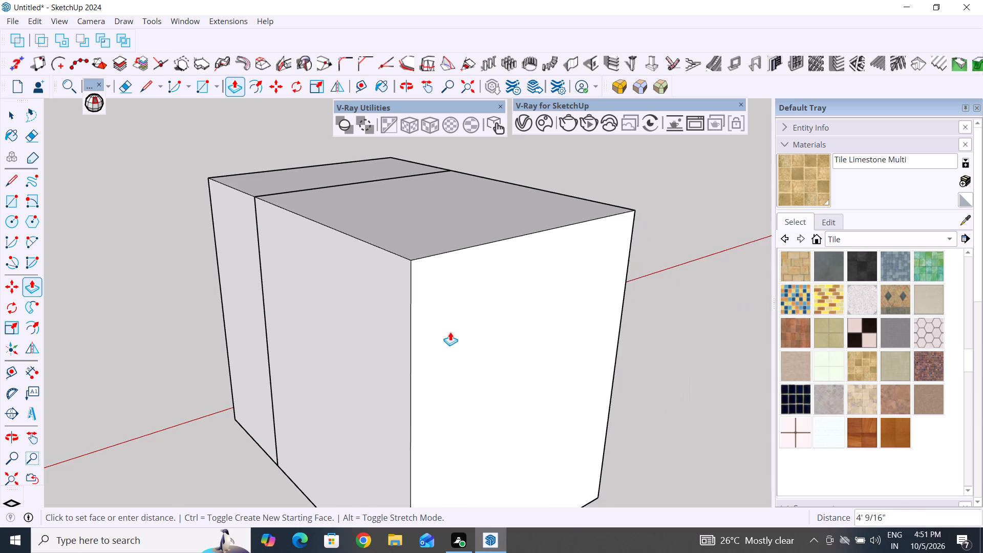
pyautogui.scroll(-12, 450, 332)
pyautogui.scroll(2, 391, 299)
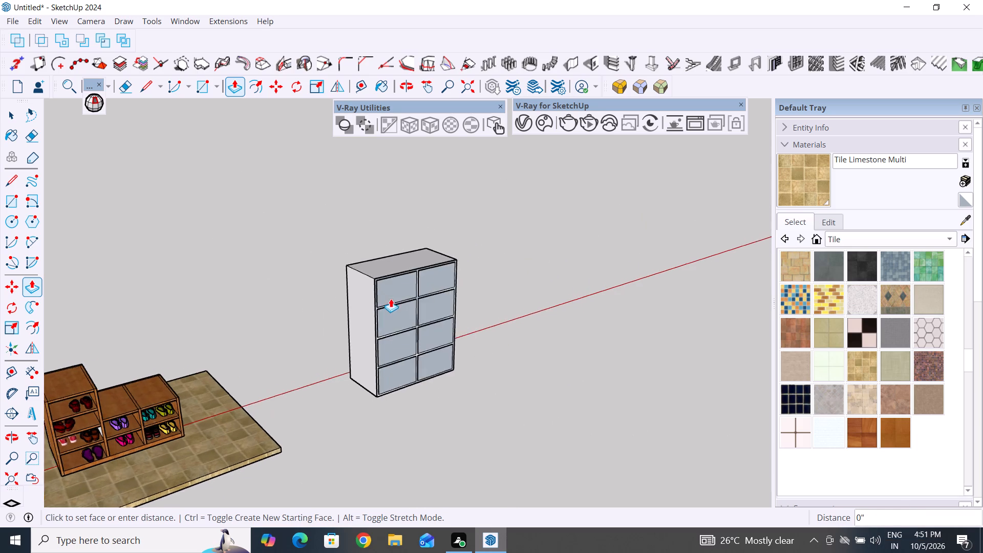
pyautogui.scroll(1, 391, 299)
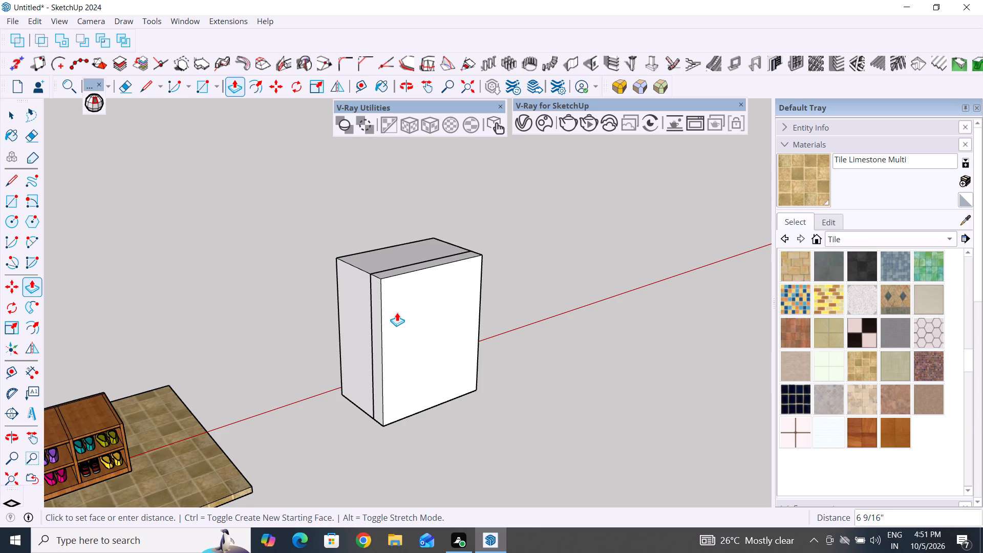
pyautogui.write('2"')
pyautogui.press('Return')
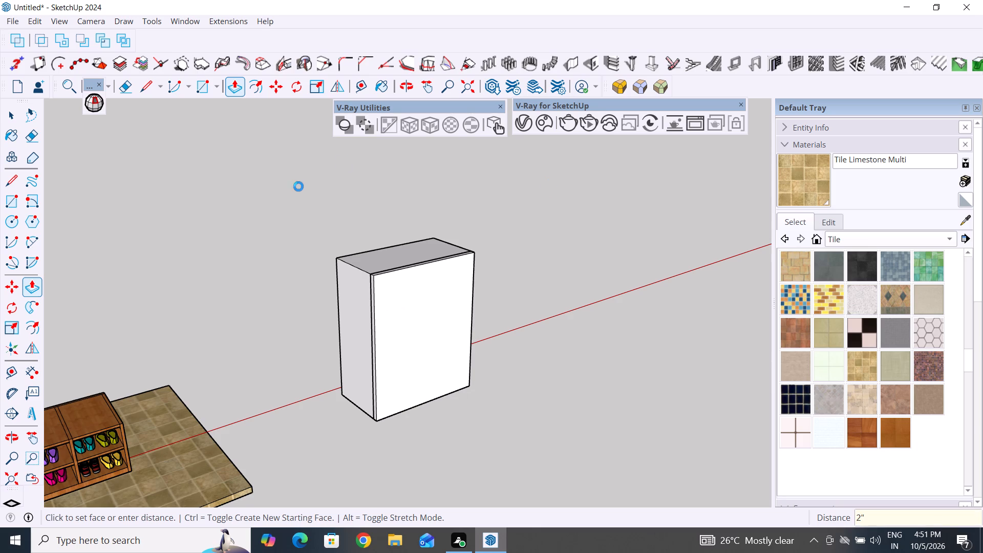
# Select all connected geometry of the back panel and make it a group.
pyautogui.scroll(3, 383, 296)
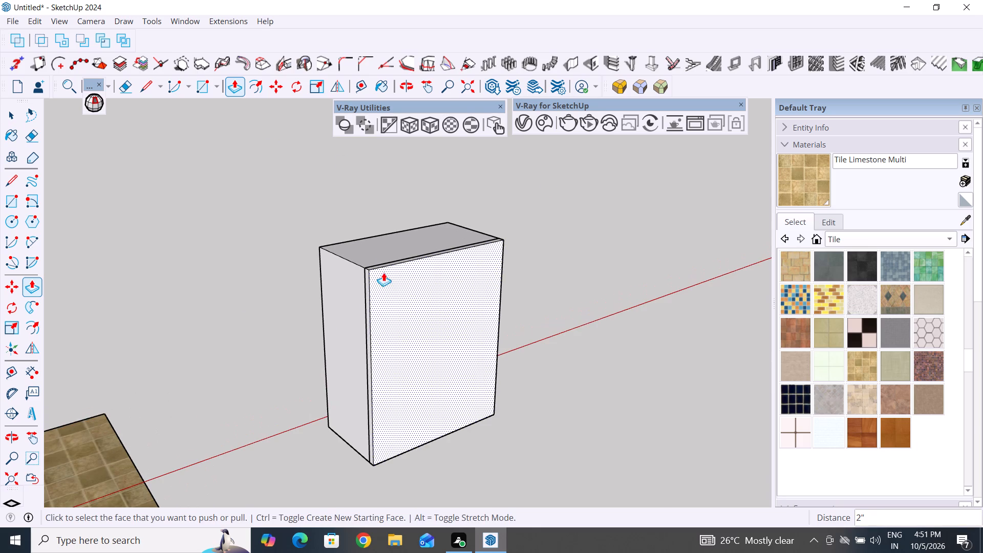
pyautogui.click(12, 122)
pyautogui.tripleClick(420, 309)
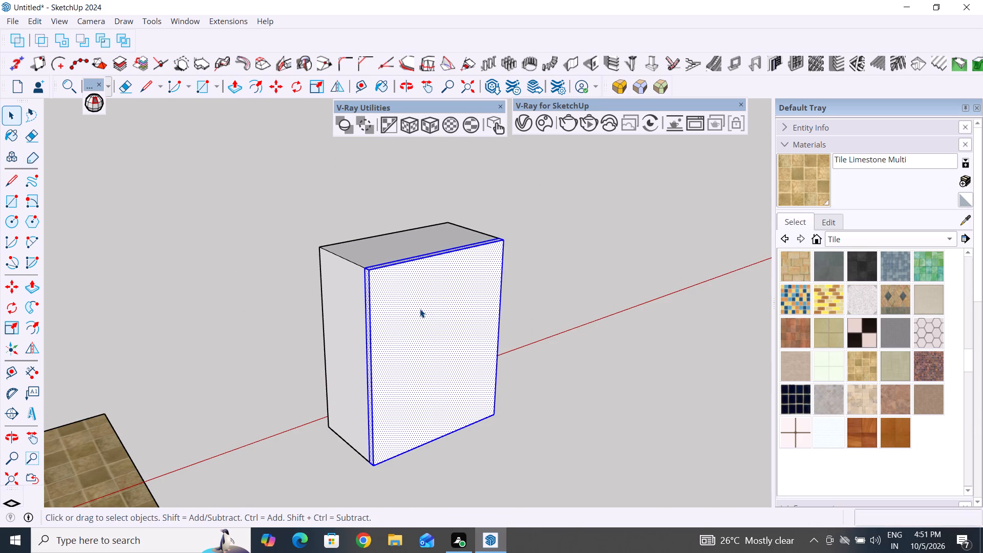
pyautogui.rightClick(420, 309)
pyautogui.click(472, 126)
pyautogui.click(311, 218)
# Explode the shelf unit's group with the eight compartments.
pyautogui.moveTo(243, 315); pyautogui.dragTo(669, 348, button='middle')
pyautogui.moveTo(395, 374); pyautogui.dragTo(545, 341, button='middle')
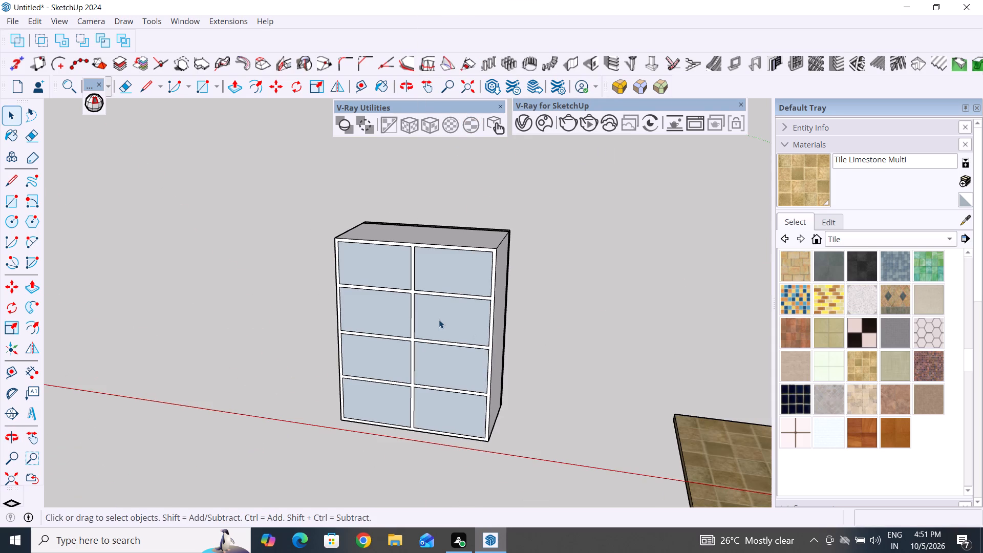
pyautogui.click(439, 316)
pyautogui.scroll(4, 446, 308)
pyautogui.rightClick(444, 334)
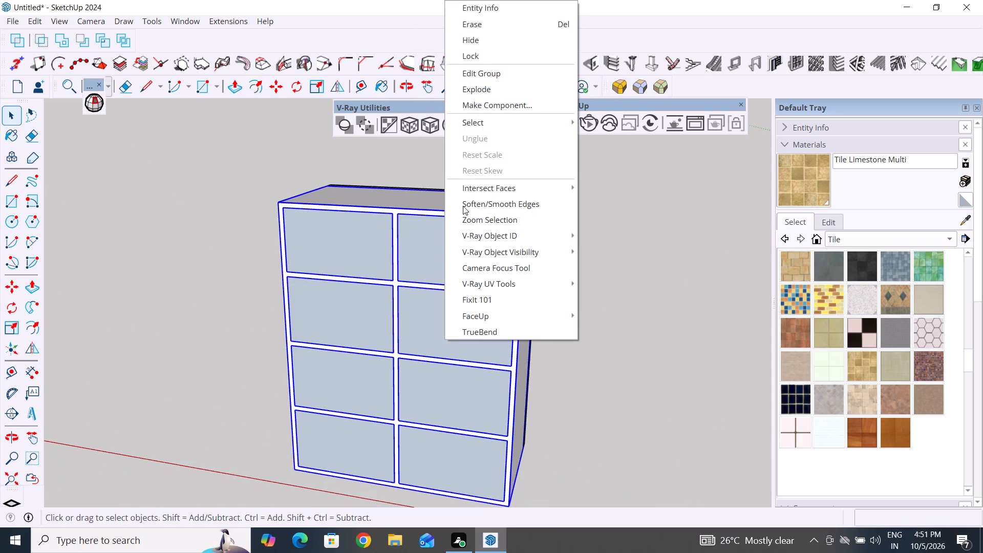
pyautogui.click(484, 87)
pyautogui.click(601, 331)
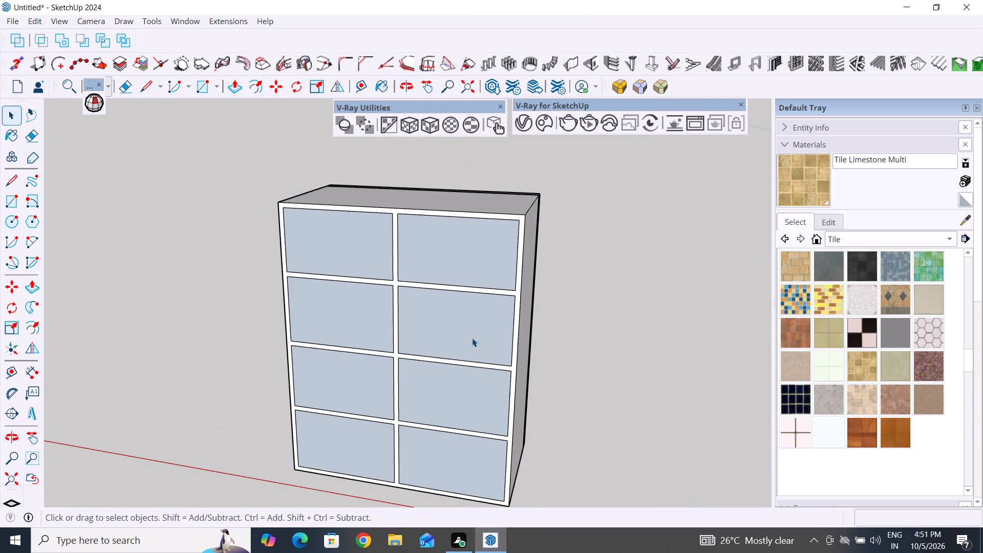
# Delete the four blue faces covering the compartments in the shelf unit's upper two rows.
pyautogui.click(470, 336)
pyautogui.press('Delete')
pyautogui.click(473, 256)
pyautogui.press('Delete')
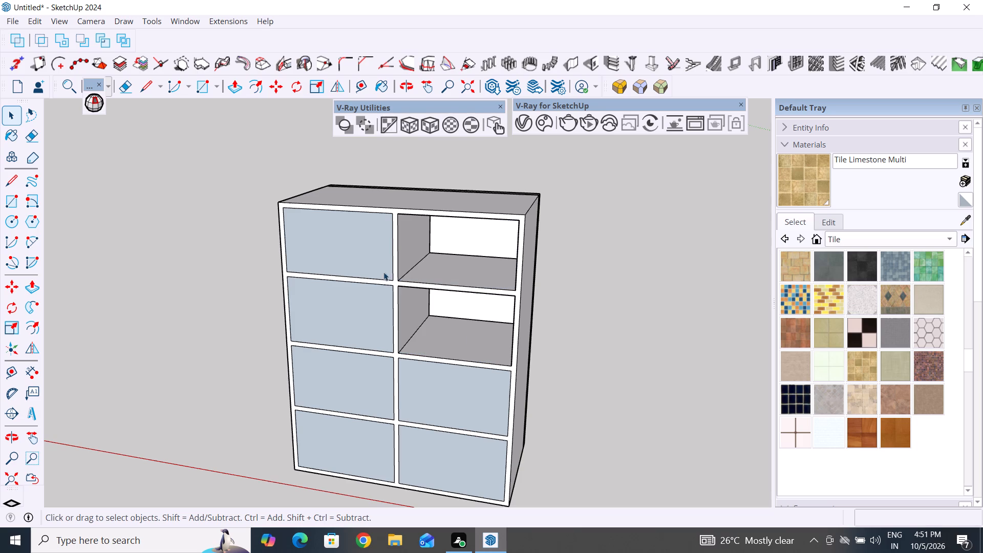
pyautogui.click(328, 275)
pyautogui.click(645, 324)
pyautogui.click(367, 250)
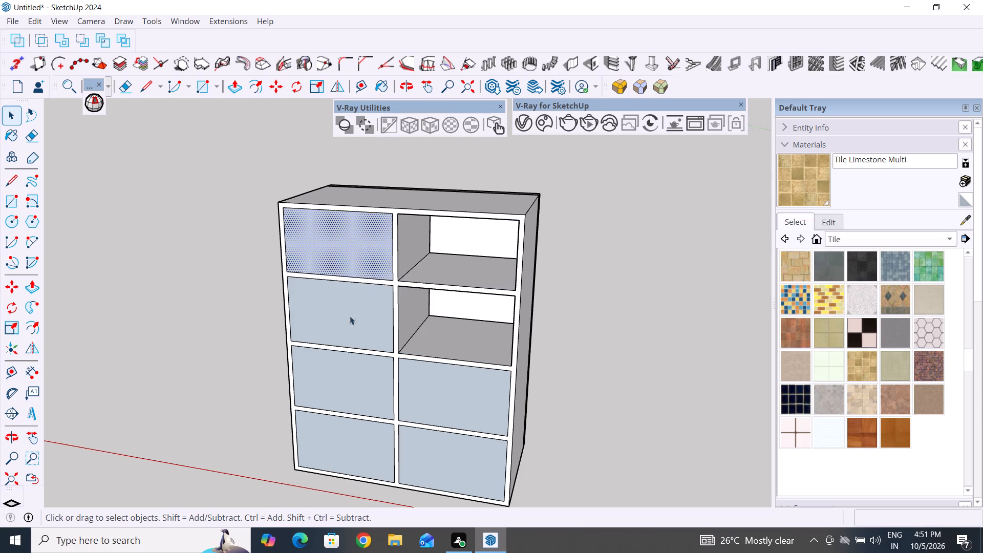
pyautogui.press('Delete')
pyautogui.click(345, 316)
pyautogui.press('Delete')
# Delete the four blue faces covering the compartments in the shelf unit's lower two rows.
pyautogui.click(345, 372)
pyautogui.press('Delete')
pyautogui.click(437, 393)
pyautogui.press('Delete')
pyautogui.click(444, 469)
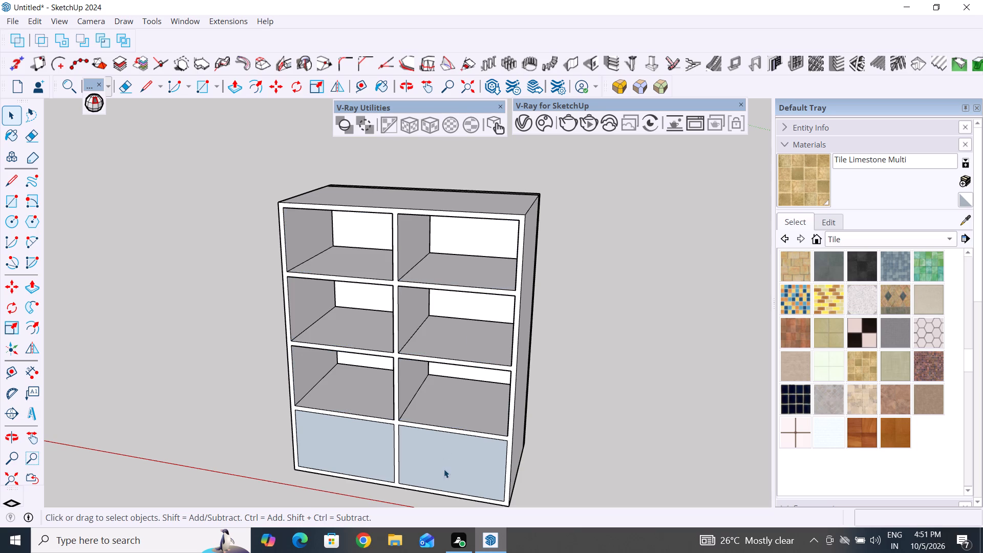
pyautogui.press('Delete')
pyautogui.click(358, 455)
pyautogui.press('Delete')
# Examine the opened shelf unit from the front and sides, and its placement beside the wooden shoe rack.
pyautogui.scroll(-4, 645, 391)
pyautogui.moveTo(622, 405); pyautogui.dragTo(715, 387, button='middle')
pyautogui.scroll(3, 528, 434)
pyautogui.moveTo(519, 446); pyautogui.dragTo(457, 403, button='middle')
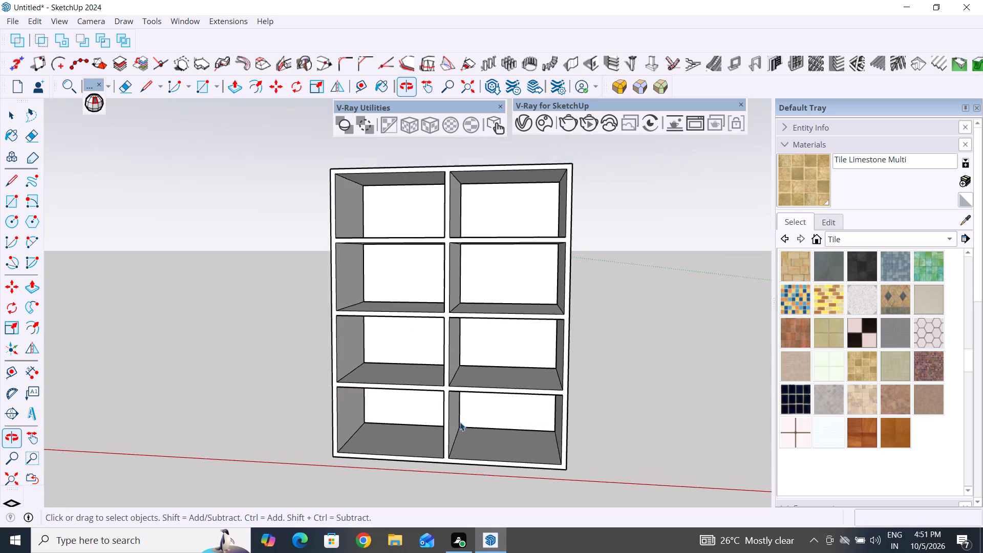
pyautogui.scroll(3, 460, 429)
pyautogui.moveTo(639, 435); pyautogui.dragTo(725, 435, button='middle')
pyautogui.moveTo(433, 378); pyautogui.dragTo(622, 476, button='middle')
pyautogui.scroll(3, 308, 384)
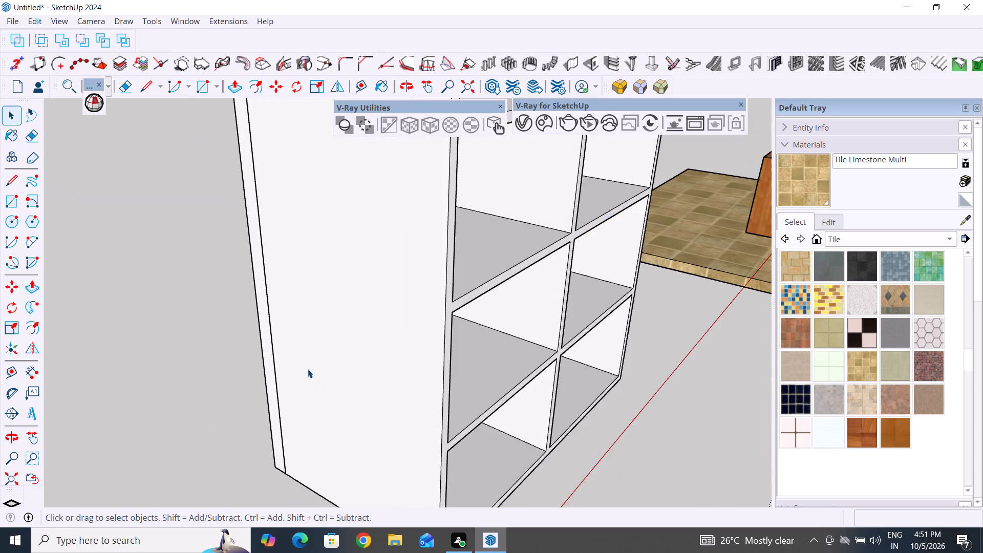
pyautogui.moveTo(310, 378); pyautogui.dragTo(227, 373, button='middle')
pyautogui.scroll(-10, 344, 266)
pyautogui.moveTo(414, 330); pyautogui.dragTo(288, 330, button='middle')
pyautogui.scroll(-4, 287, 335)
pyautogui.moveTo(344, 323); pyautogui.dragTo(318, 277, button='middle')
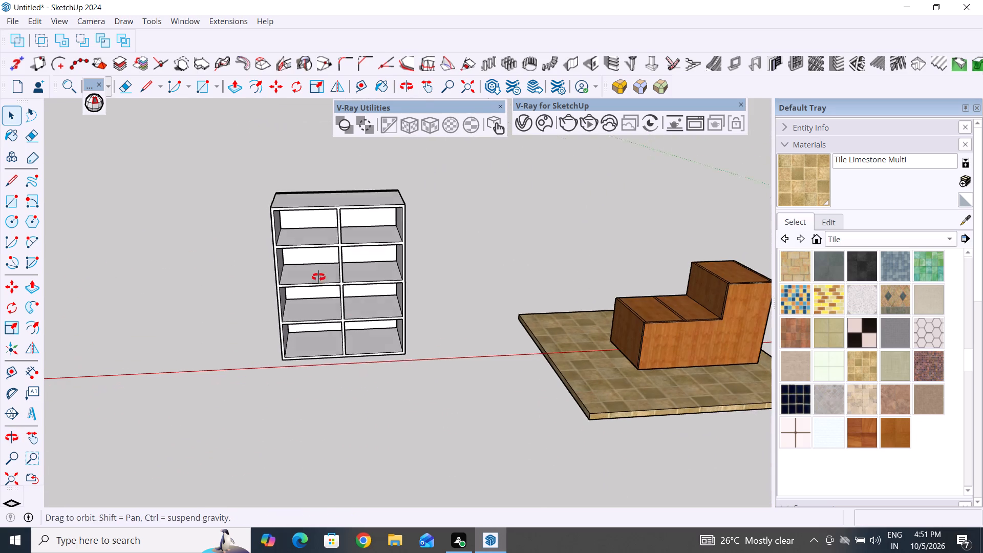
pyautogui.moveTo(318, 277); pyautogui.dragTo(306, 262, button='middle')
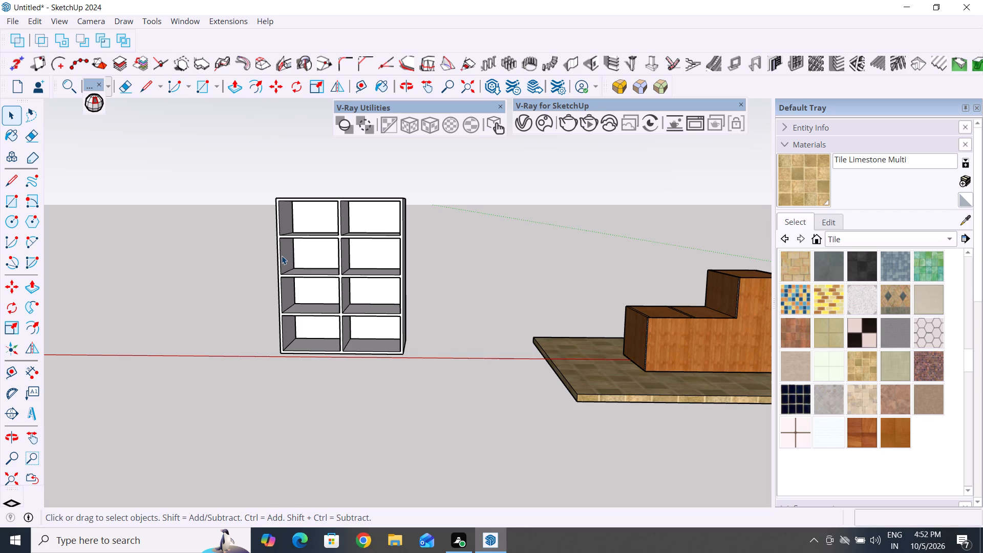
pyautogui.moveTo(374, 371); pyautogui.dragTo(402, 389, button='middle')
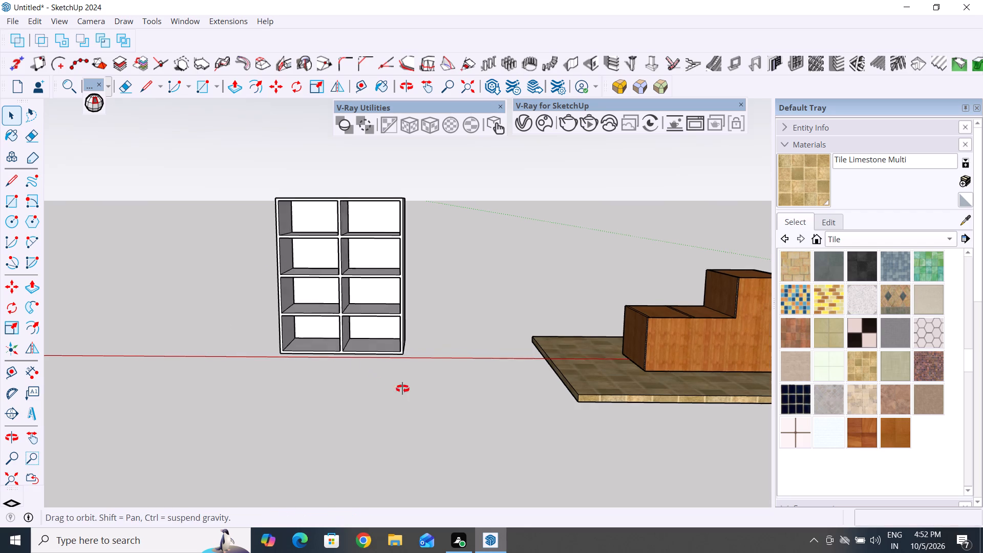
pyautogui.moveTo(402, 389); pyautogui.dragTo(603, 454, button='middle')
pyautogui.moveTo(315, 349); pyautogui.dragTo(203, 333, button='middle')
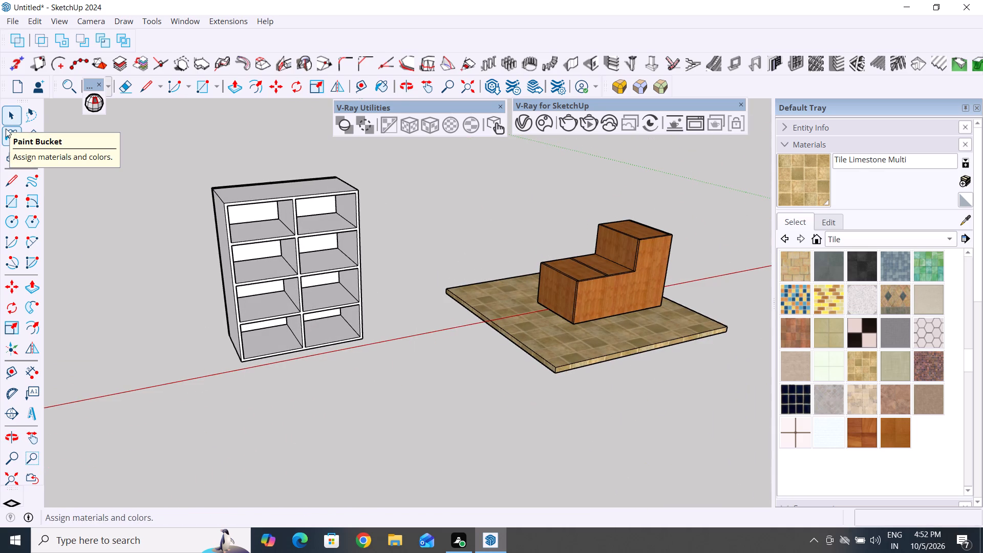
pyautogui.moveTo(262, 324); pyautogui.dragTo(448, 333, button='middle')
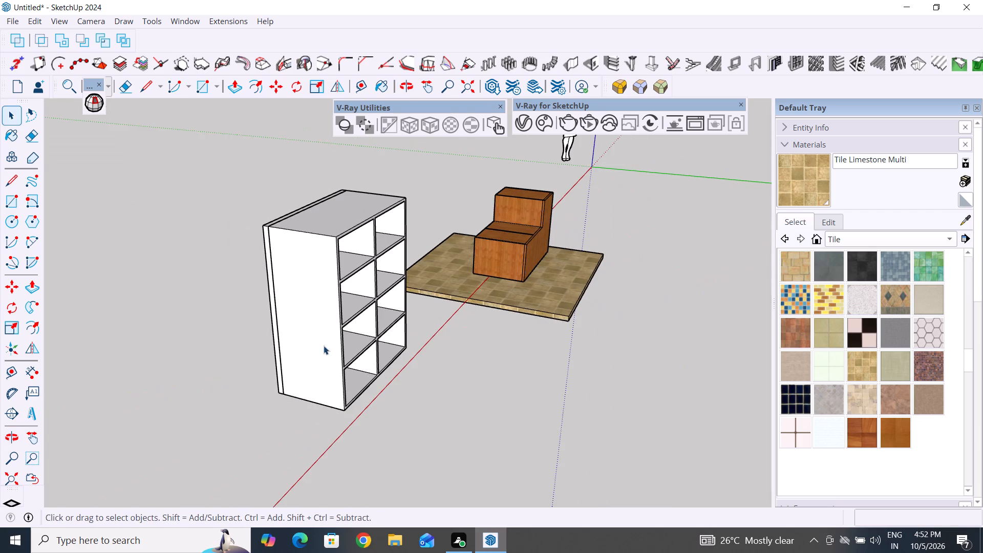
pyautogui.moveTo(387, 349); pyautogui.dragTo(225, 350, button='middle')
pyautogui.scroll(1, 318, 316)
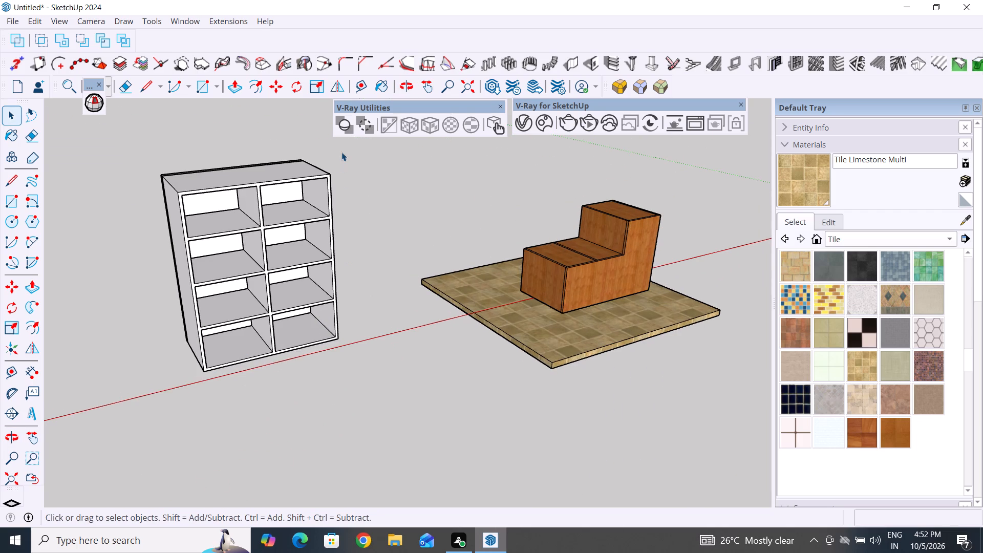
# Select the whole shelf unit with its back panel and rotate it 180° on the ground plane.
pyautogui.moveTo(346, 154); pyautogui.dragTo(138, 391)
pyautogui.moveTo(285, 405); pyautogui.dragTo(291, 407, button='middle')
pyautogui.click(12, 313)
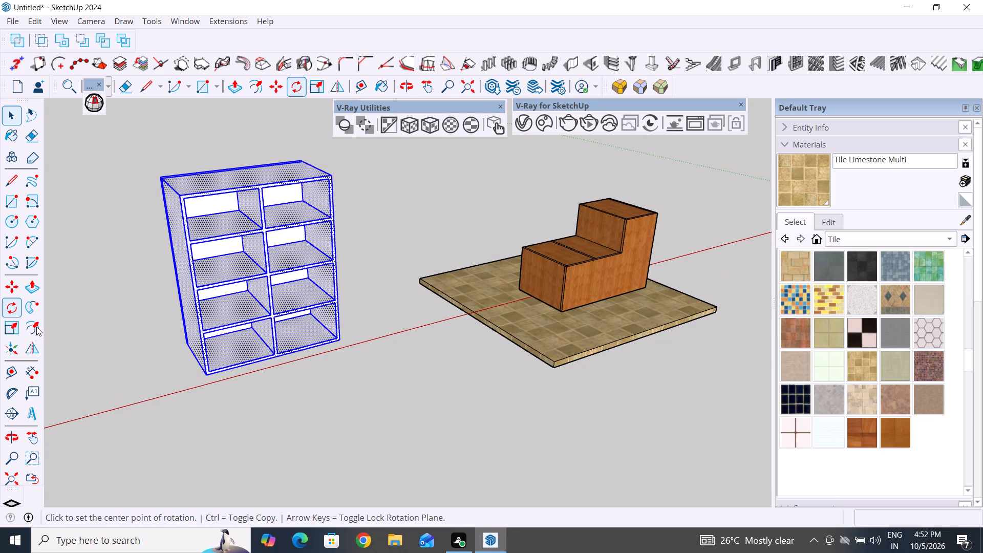
pyautogui.click(233, 373)
pyautogui.click(306, 470)
pyautogui.scroll(-3, 219, 478)
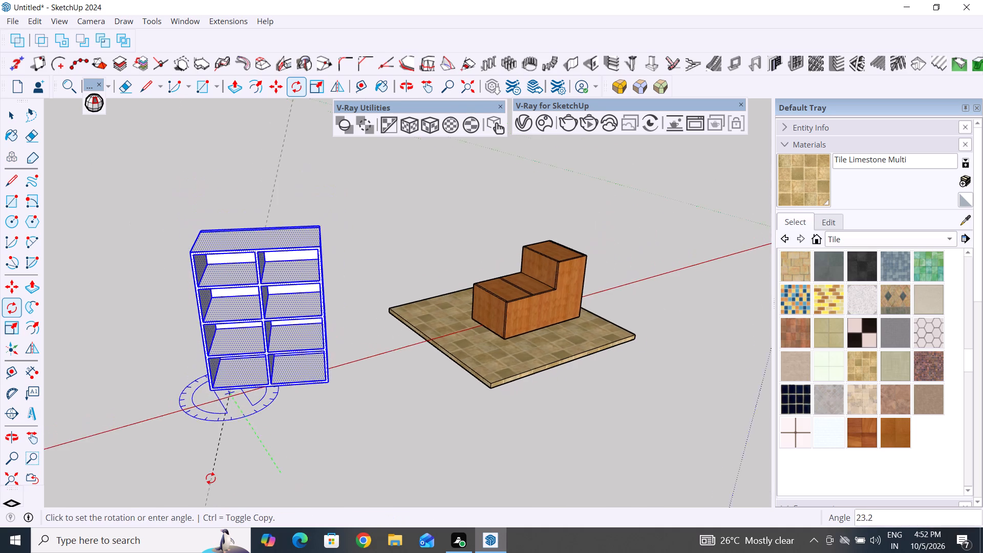
pyautogui.scroll(-13, 210, 478)
pyautogui.moveTo(216, 465); pyautogui.dragTo(533, 424, button='middle')
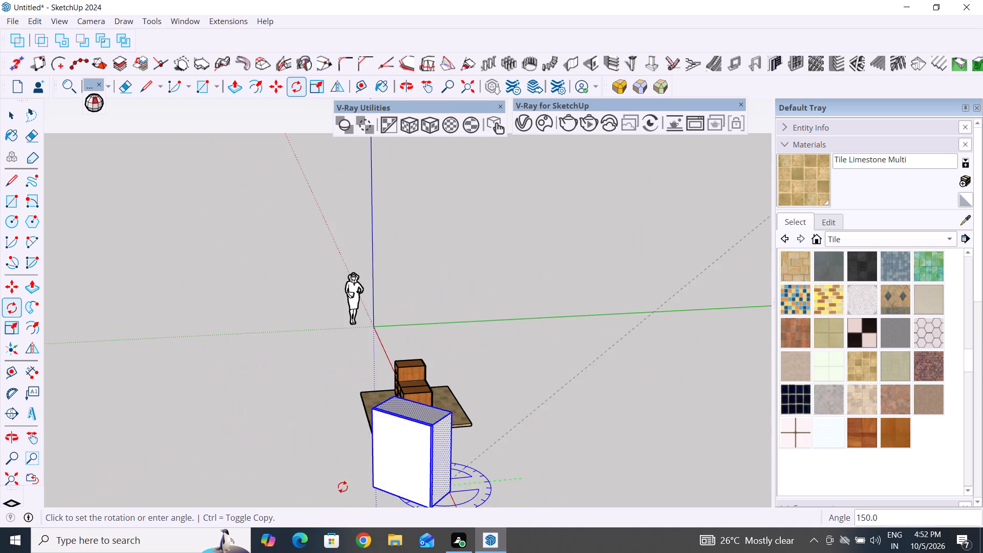
pyautogui.scroll(-4, 365, 482)
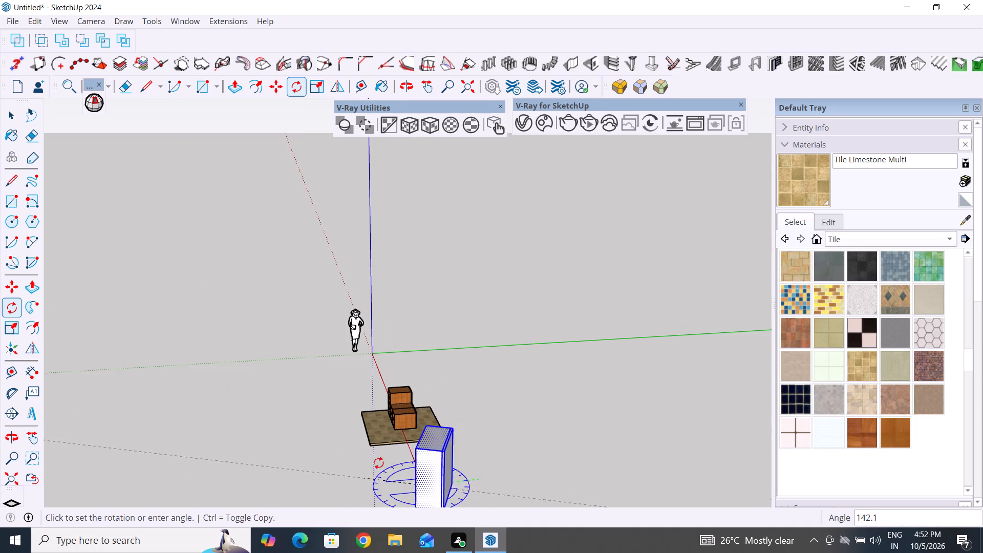
pyautogui.moveTo(378, 463); pyautogui.dragTo(675, 395, button='middle')
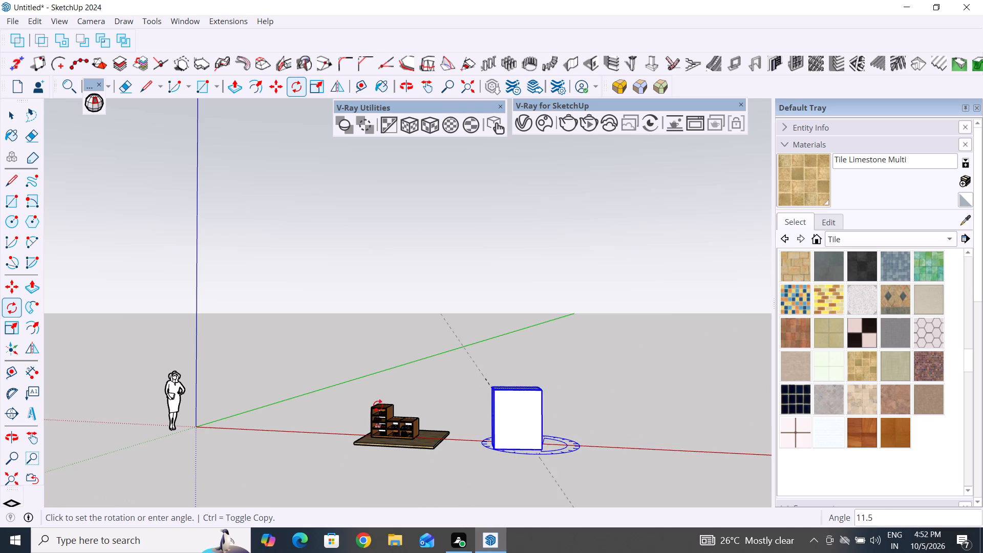
pyautogui.scroll(9, 524, 460)
pyautogui.click(525, 459)
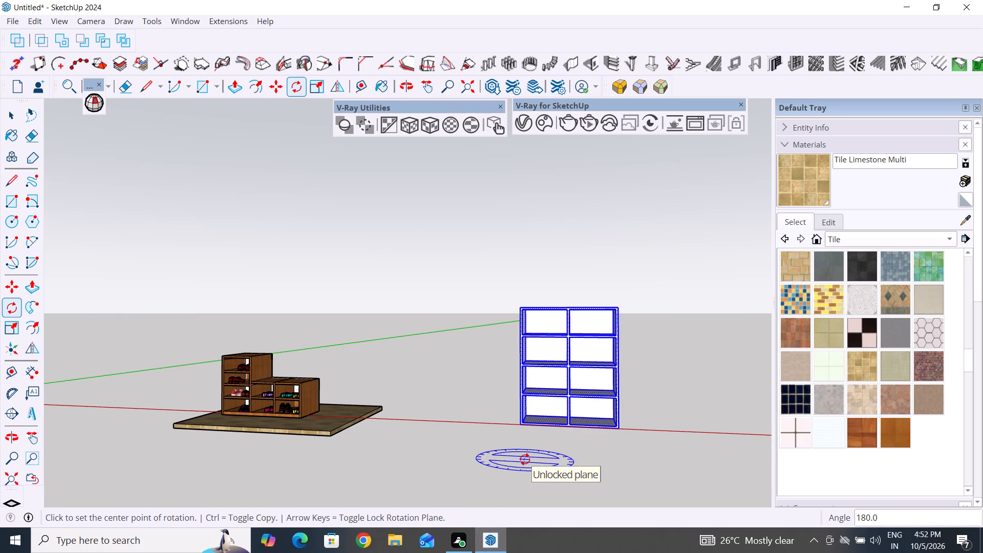
pyautogui.click(9, 115)
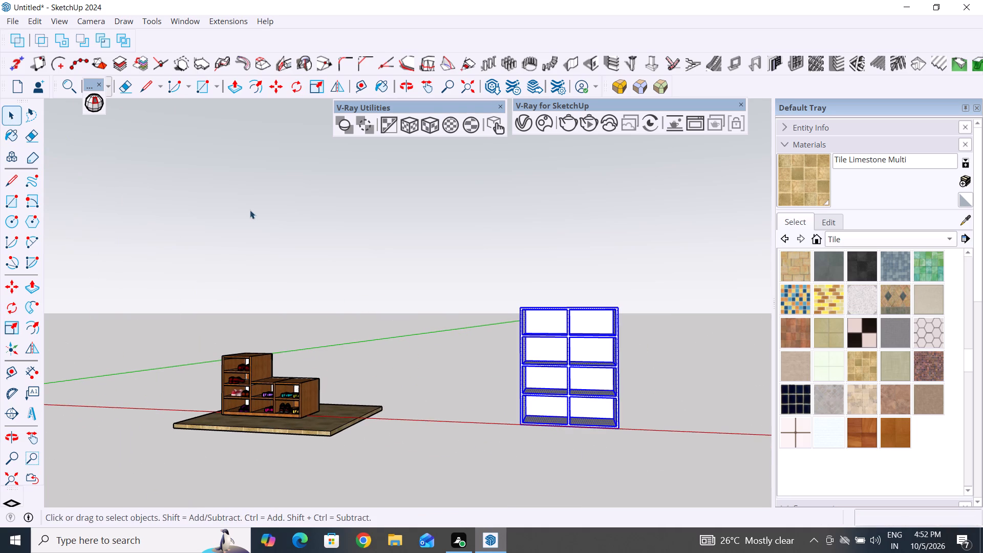
pyautogui.click(251, 211)
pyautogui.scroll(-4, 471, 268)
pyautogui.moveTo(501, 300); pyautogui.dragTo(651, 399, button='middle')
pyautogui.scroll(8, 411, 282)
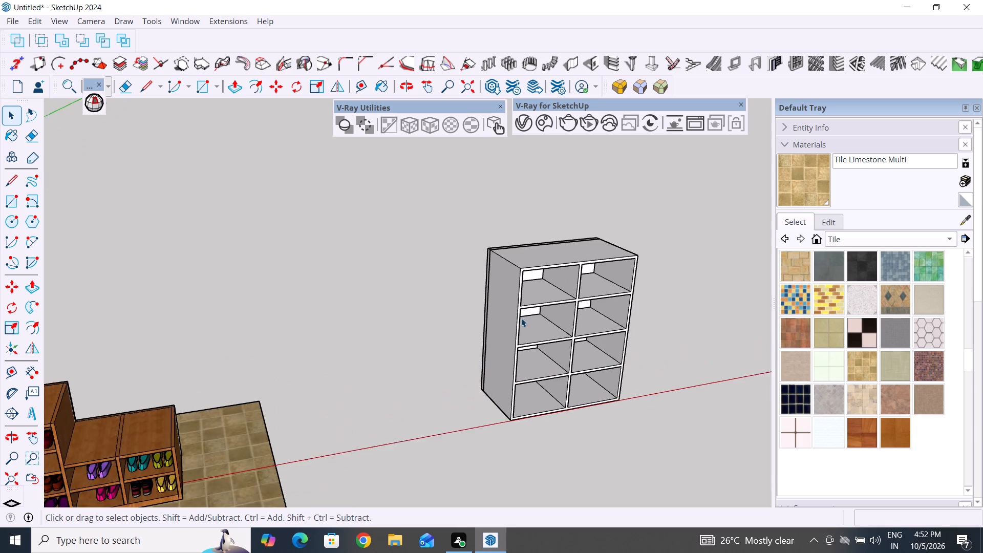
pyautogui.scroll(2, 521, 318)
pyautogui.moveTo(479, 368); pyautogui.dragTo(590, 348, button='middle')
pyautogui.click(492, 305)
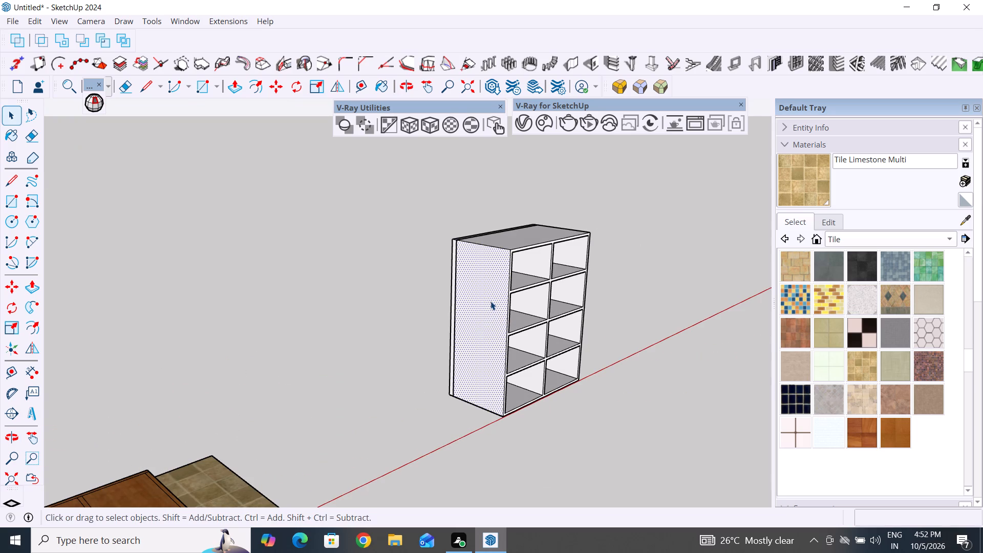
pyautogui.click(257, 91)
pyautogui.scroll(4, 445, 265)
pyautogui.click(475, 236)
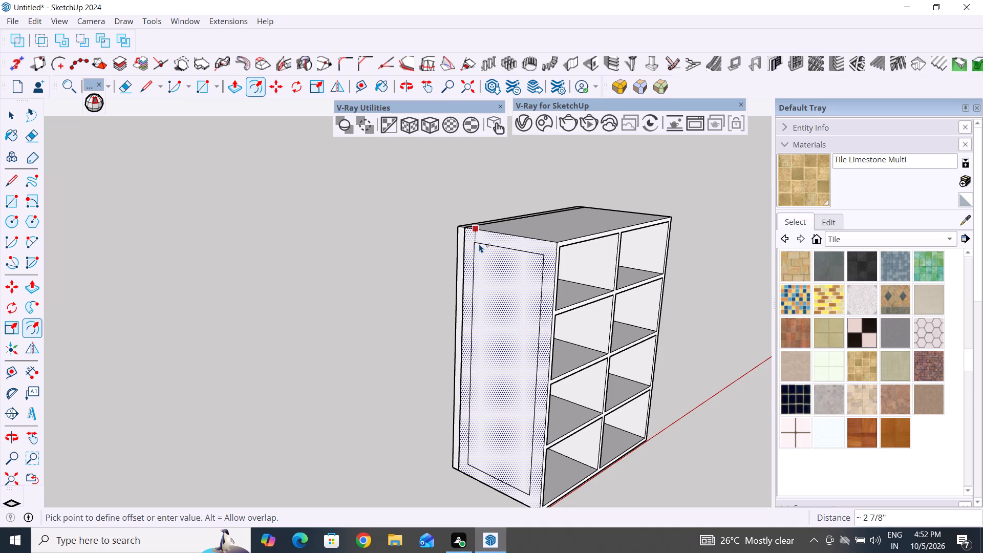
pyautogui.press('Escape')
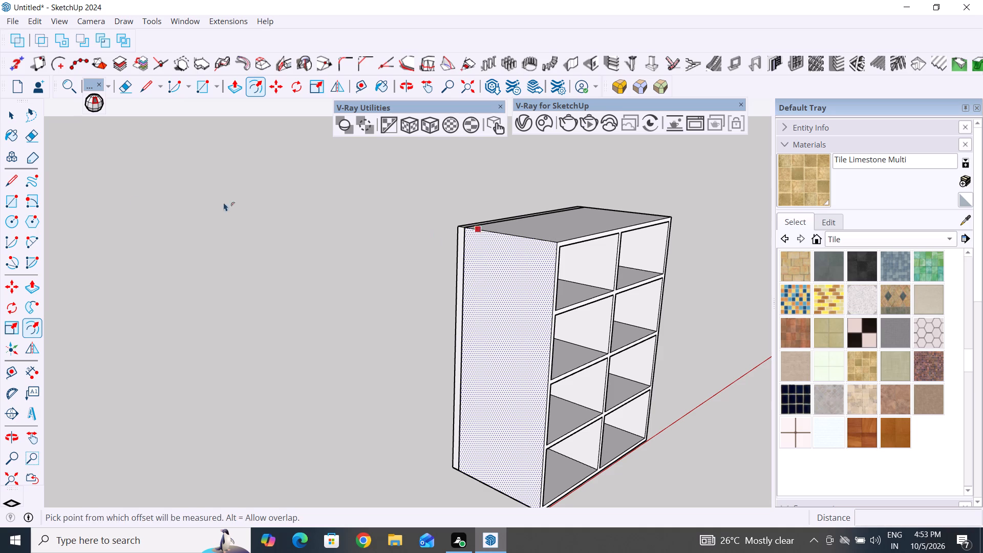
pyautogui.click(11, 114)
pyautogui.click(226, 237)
# Move the back panel about 4' 7 11/16" away from the shelf unit along the green axis.
pyautogui.moveTo(307, 283); pyautogui.dragTo(646, 315, button='middle')
pyautogui.click(440, 249)
pyautogui.press('m')
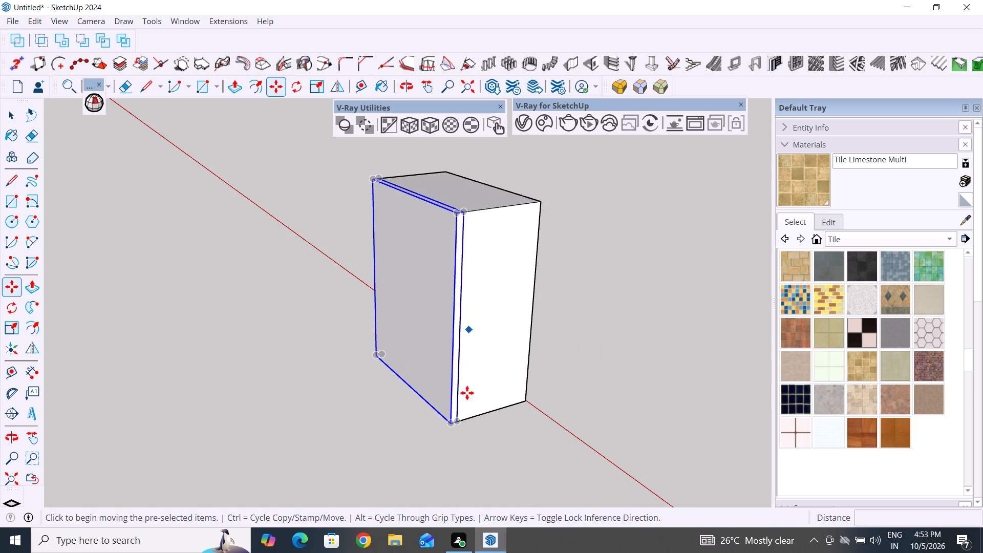
pyautogui.click(457, 427)
pyautogui.click(262, 477)
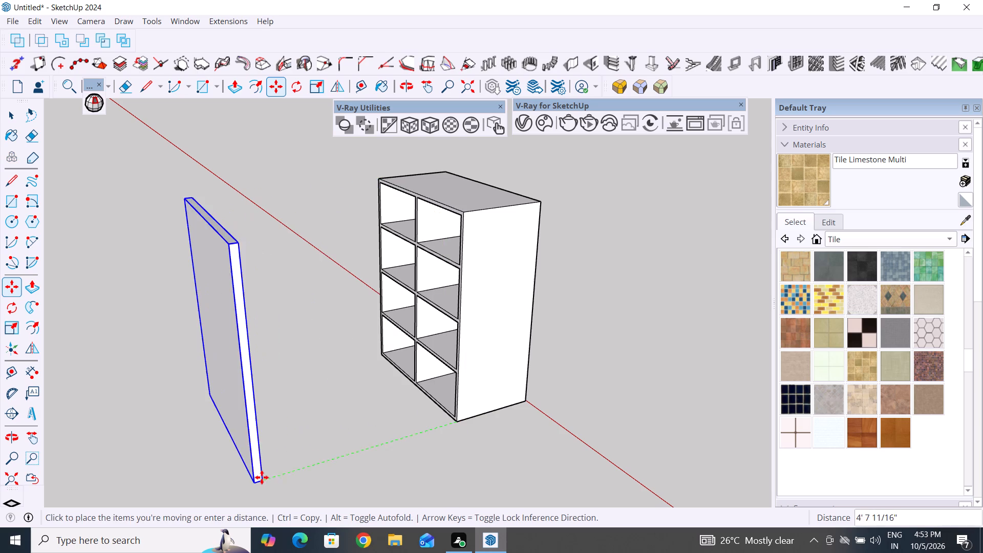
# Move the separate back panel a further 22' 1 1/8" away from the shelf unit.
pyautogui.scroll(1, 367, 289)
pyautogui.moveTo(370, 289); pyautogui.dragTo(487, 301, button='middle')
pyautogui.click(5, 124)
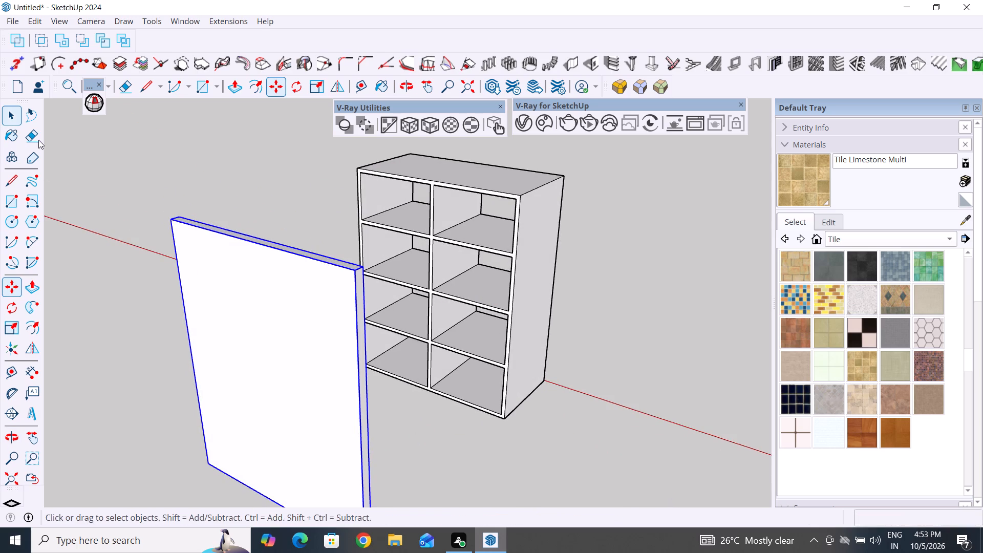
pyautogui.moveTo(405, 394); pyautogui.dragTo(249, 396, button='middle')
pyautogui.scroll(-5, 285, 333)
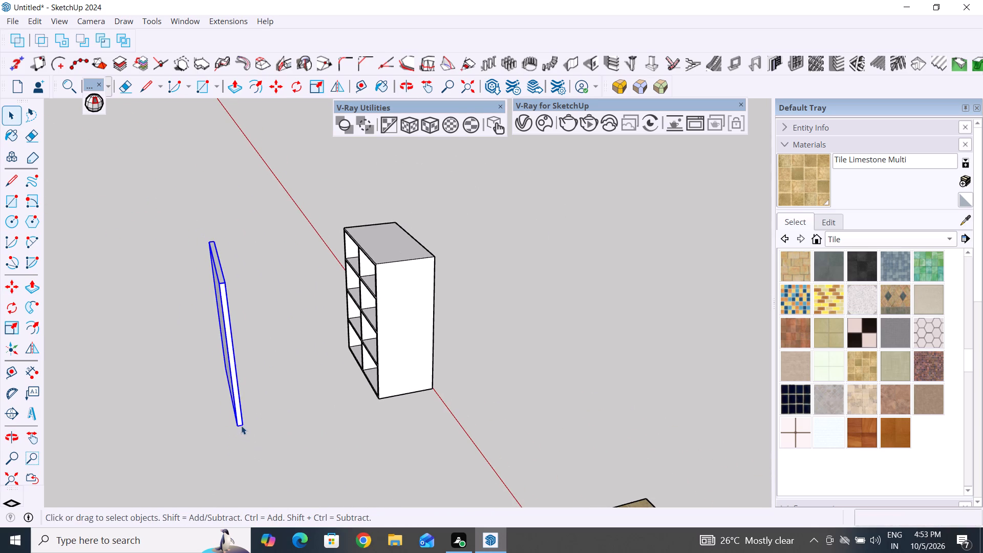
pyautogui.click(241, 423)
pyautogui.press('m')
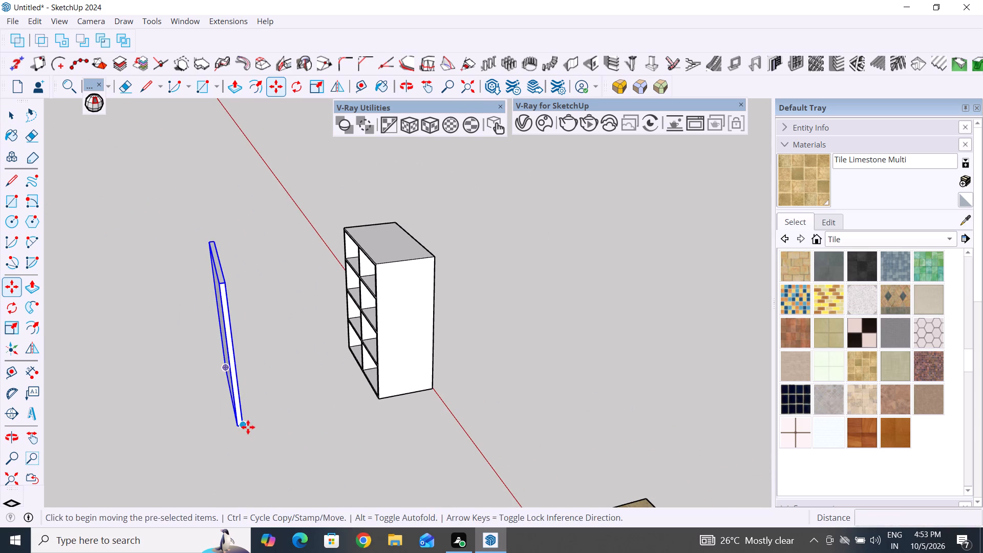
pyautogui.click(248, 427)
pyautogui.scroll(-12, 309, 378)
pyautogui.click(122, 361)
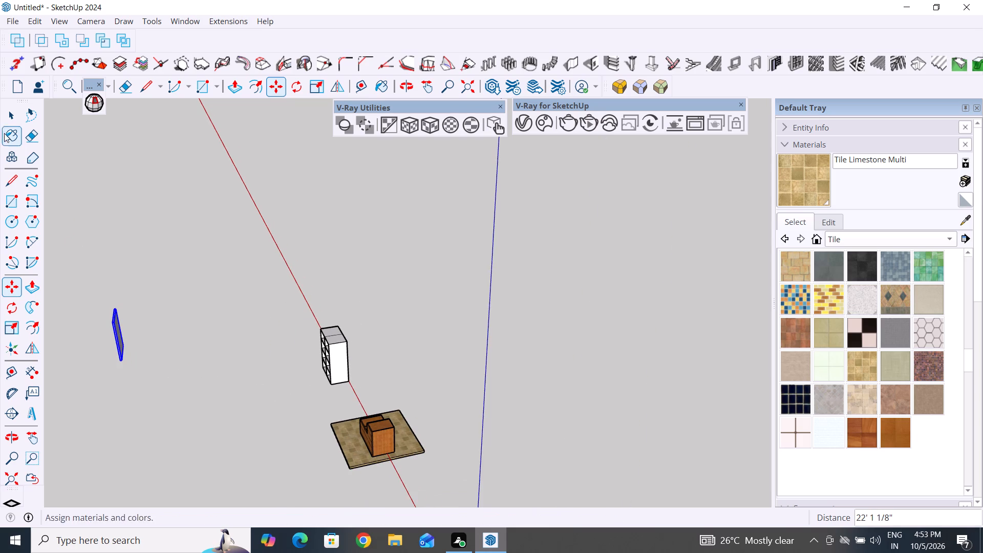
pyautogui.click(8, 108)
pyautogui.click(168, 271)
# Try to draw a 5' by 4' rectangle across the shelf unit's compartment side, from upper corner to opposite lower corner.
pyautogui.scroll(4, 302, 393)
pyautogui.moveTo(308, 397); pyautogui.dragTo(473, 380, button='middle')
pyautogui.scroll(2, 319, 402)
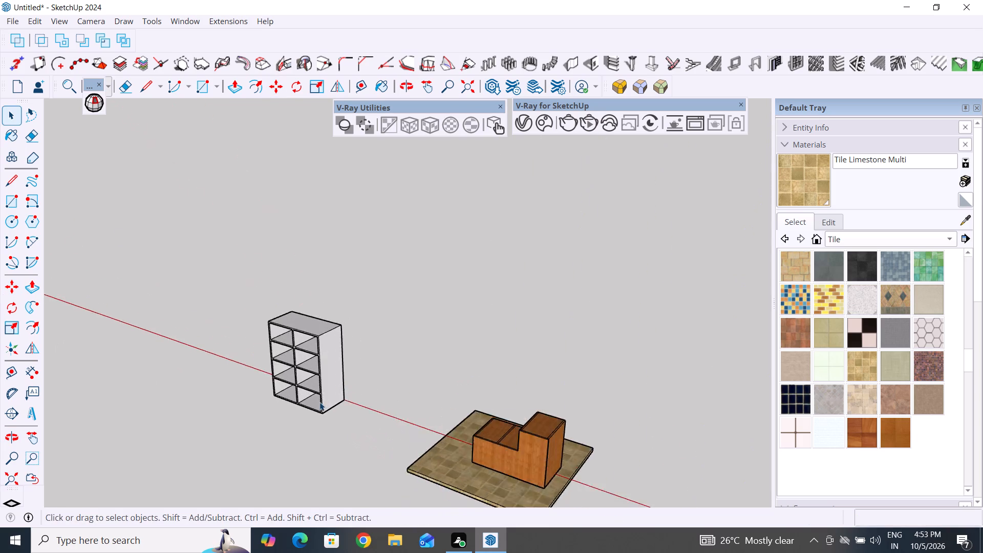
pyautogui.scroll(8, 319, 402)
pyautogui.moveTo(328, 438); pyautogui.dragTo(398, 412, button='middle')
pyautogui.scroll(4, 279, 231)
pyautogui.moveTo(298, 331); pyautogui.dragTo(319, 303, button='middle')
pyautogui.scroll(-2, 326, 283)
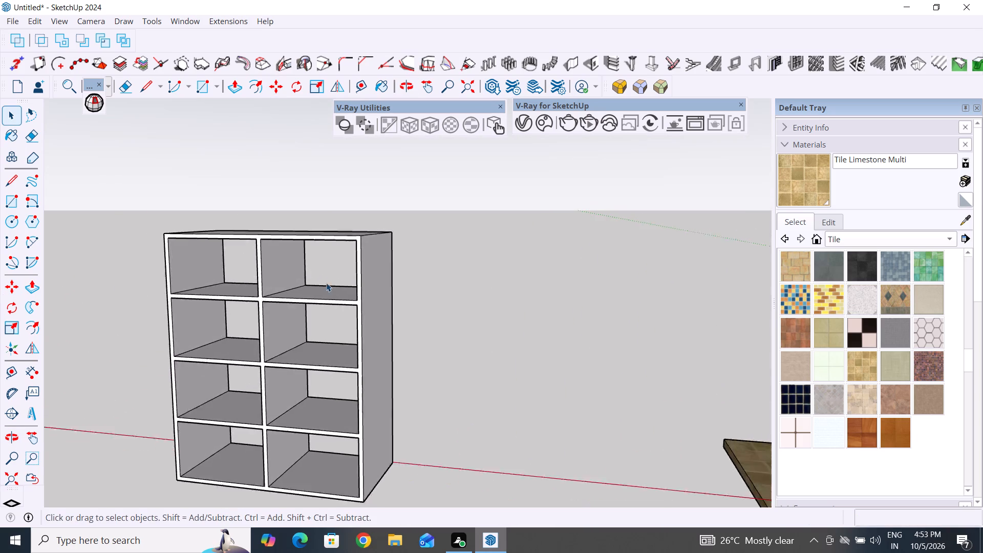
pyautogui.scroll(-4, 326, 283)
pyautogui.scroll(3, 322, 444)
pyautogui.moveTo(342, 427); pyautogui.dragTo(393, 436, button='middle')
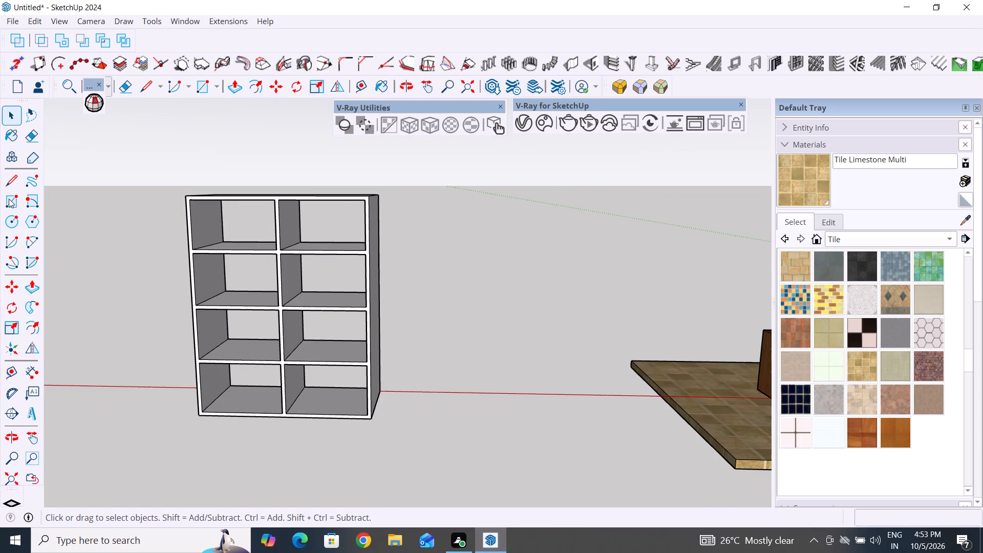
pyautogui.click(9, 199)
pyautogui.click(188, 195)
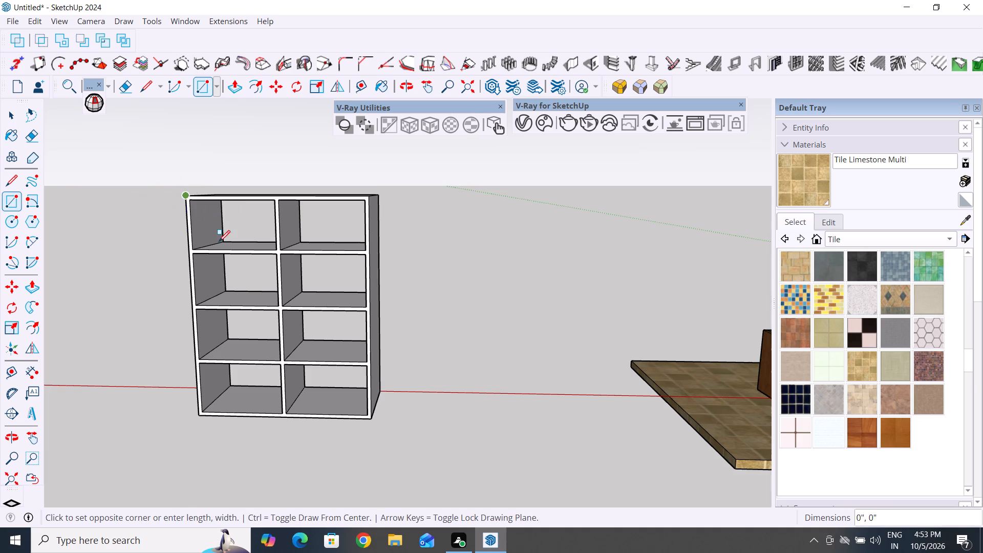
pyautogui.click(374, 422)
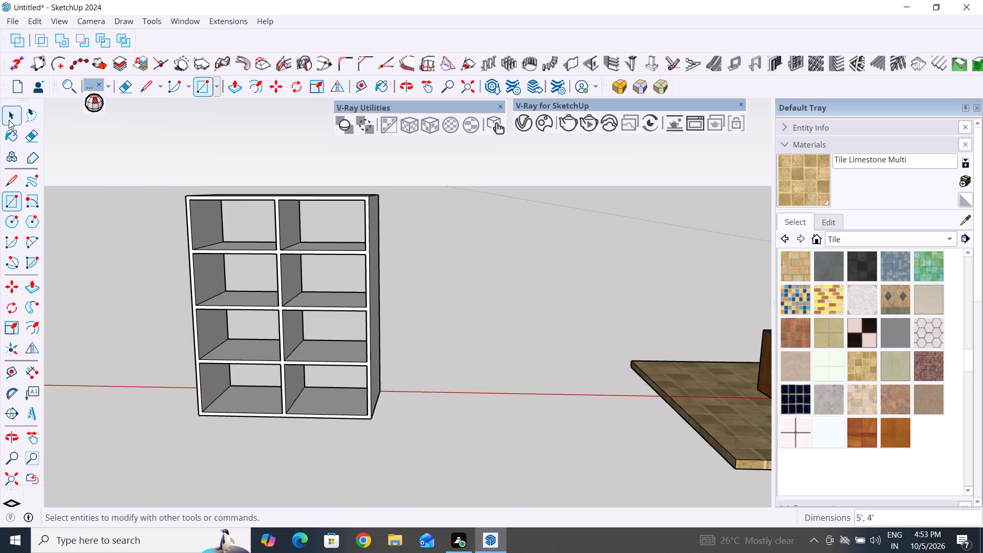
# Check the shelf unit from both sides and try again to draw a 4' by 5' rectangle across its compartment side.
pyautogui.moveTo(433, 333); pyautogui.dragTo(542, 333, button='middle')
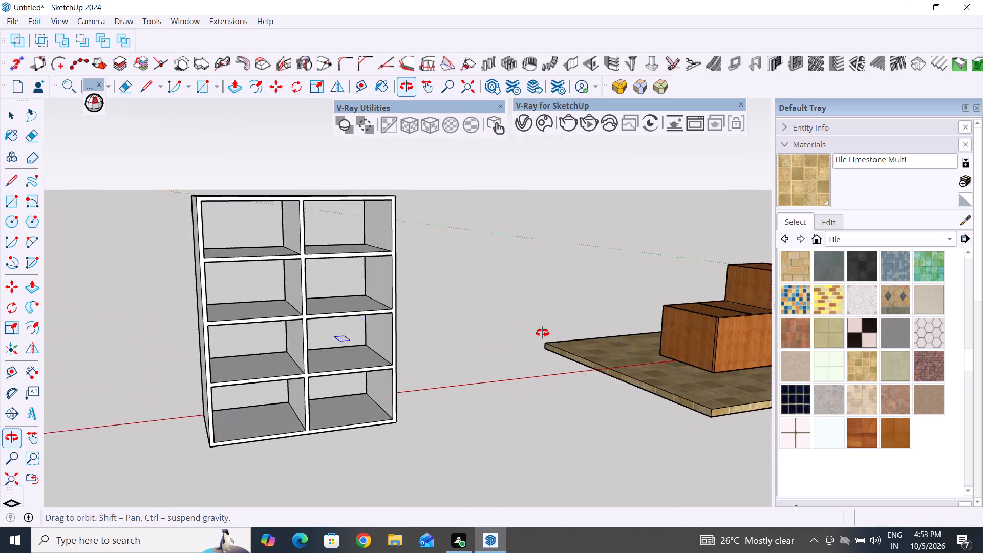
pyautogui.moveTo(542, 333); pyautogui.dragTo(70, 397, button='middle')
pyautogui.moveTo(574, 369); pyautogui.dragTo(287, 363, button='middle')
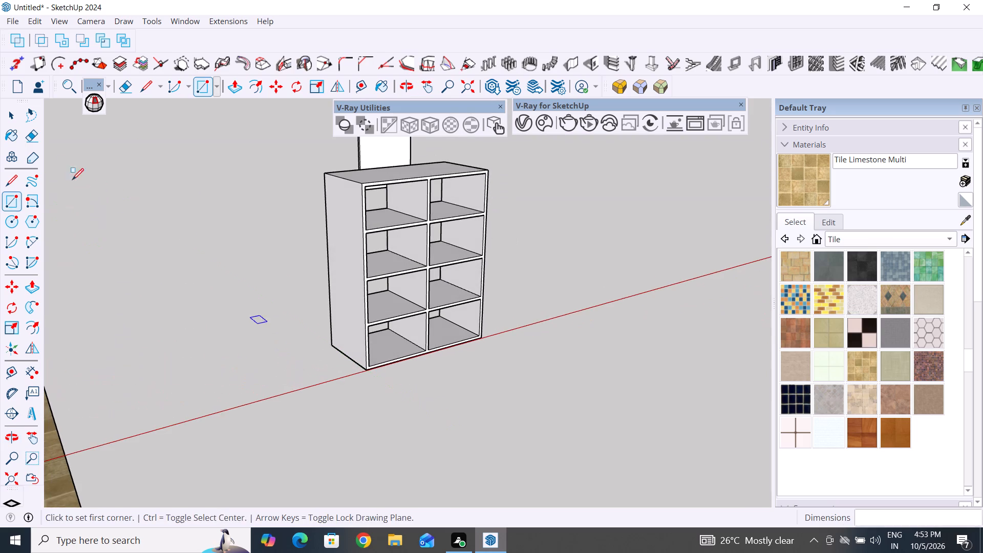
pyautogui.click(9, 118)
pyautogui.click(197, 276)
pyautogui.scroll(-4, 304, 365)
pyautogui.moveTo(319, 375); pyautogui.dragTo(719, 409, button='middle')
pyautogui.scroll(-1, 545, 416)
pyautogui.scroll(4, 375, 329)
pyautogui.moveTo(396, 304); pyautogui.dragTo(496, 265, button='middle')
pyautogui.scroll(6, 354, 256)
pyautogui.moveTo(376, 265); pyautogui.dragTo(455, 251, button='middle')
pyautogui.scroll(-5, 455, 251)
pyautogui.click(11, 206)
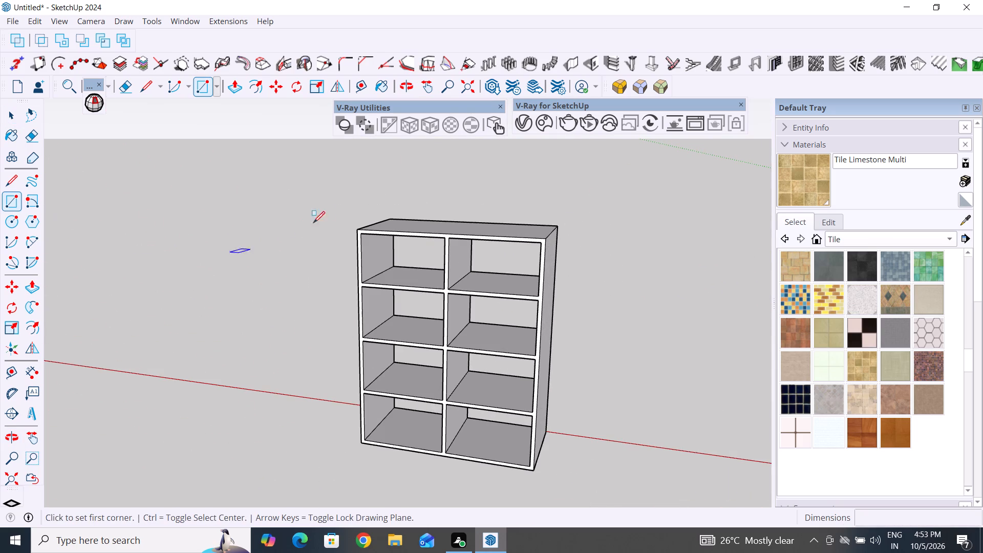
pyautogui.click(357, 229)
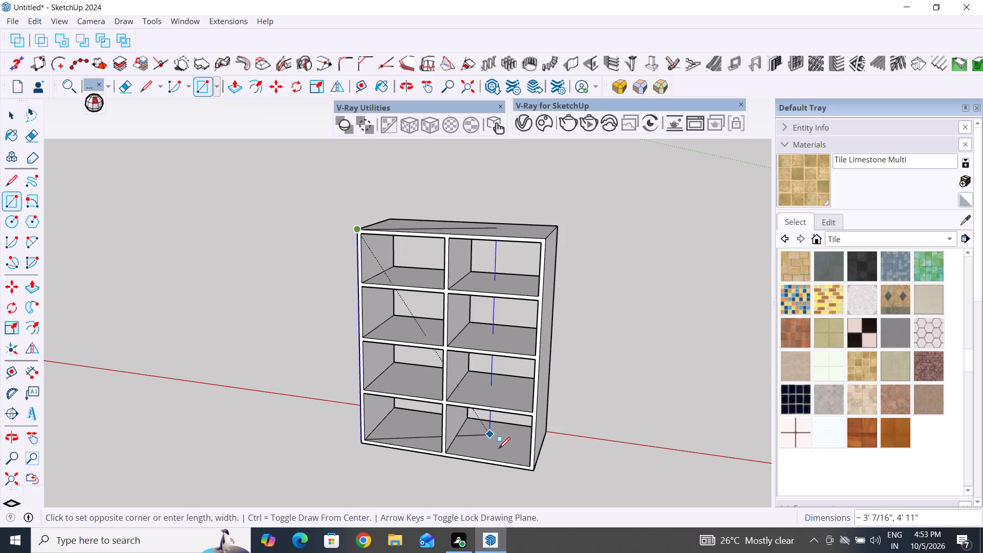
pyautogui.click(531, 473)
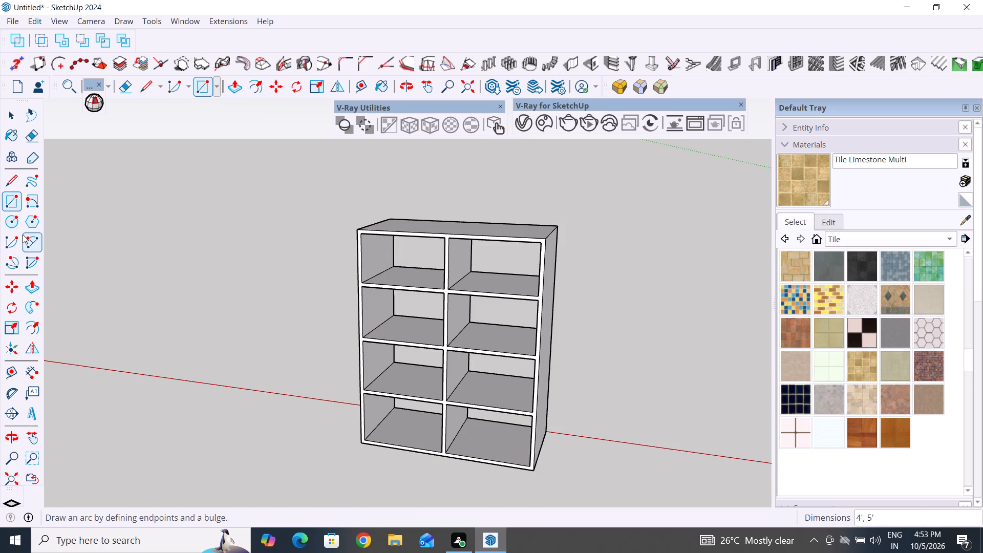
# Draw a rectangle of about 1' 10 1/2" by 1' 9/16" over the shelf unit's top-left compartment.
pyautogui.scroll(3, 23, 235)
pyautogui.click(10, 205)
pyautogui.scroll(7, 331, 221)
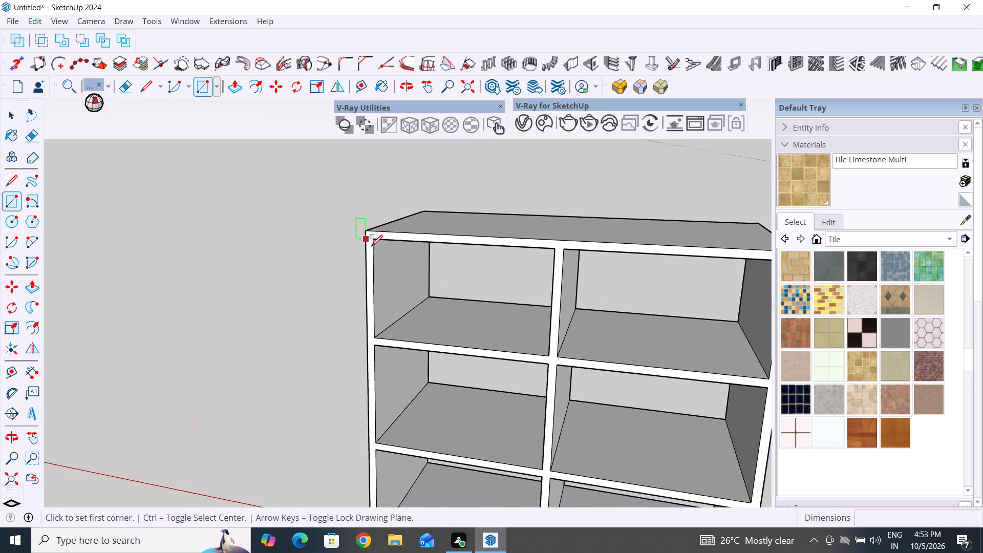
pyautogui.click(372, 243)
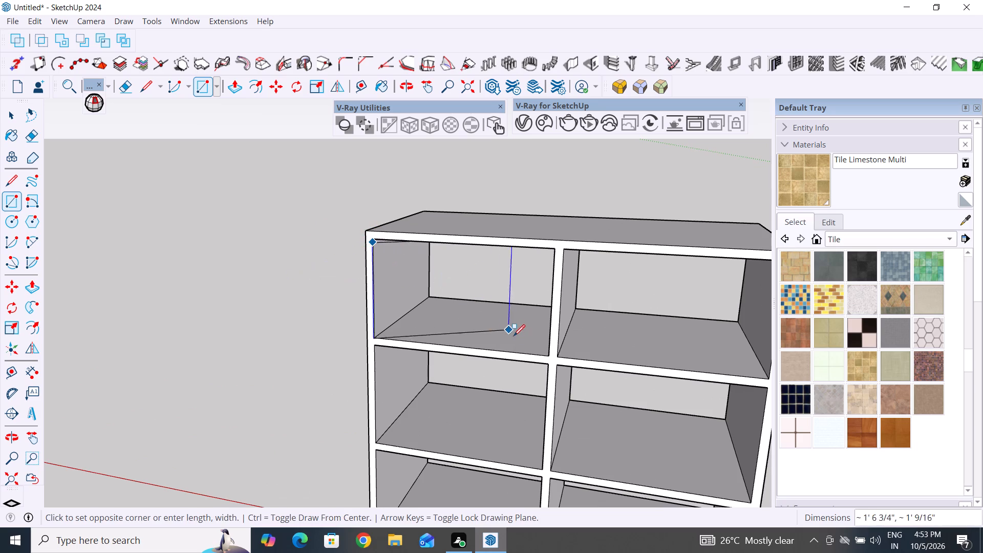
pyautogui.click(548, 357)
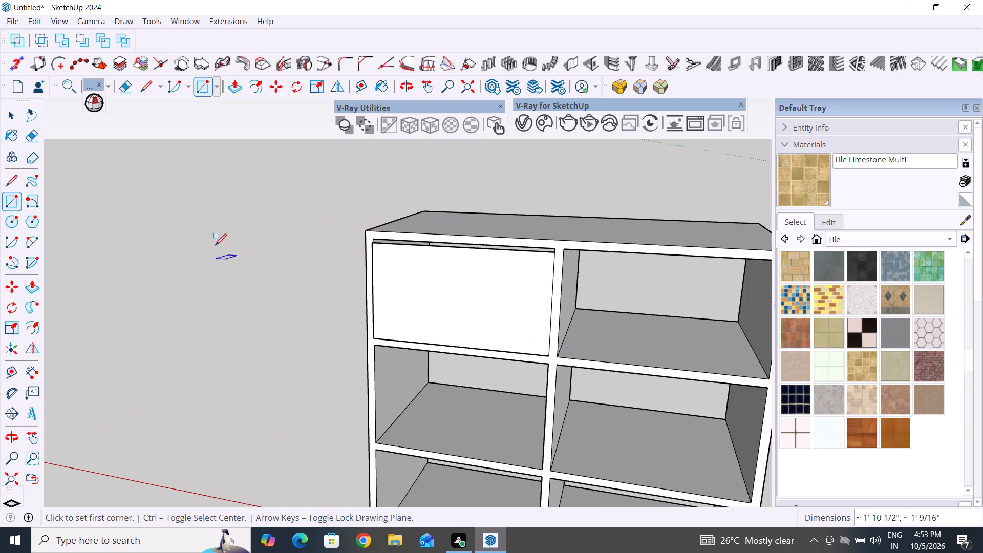
# Undo the rectangles, the back panel moves, the 180° rotation and the deletion of all eight blue compartment faces.
pyautogui.moveTo(425, 311); pyautogui.dragTo(639, 374, button='middle')
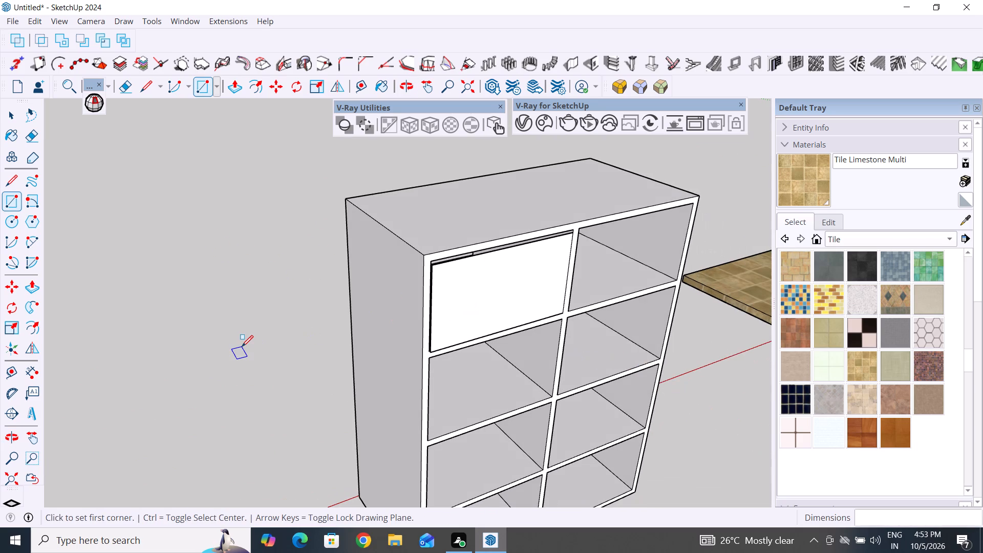
pyautogui.hotkey('ctrl', 'z')
pyautogui.hotkey('ctrl', 'z')
pyautogui.hotkey('ctrl', 'z')
pyautogui.hotkey('ctrl', 'z')
pyautogui.keyDown('ctrl'); pyautogui.click(242, 347); pyautogui.keyUp('ctrl')
pyautogui.hotkey('ctrl', 'z')
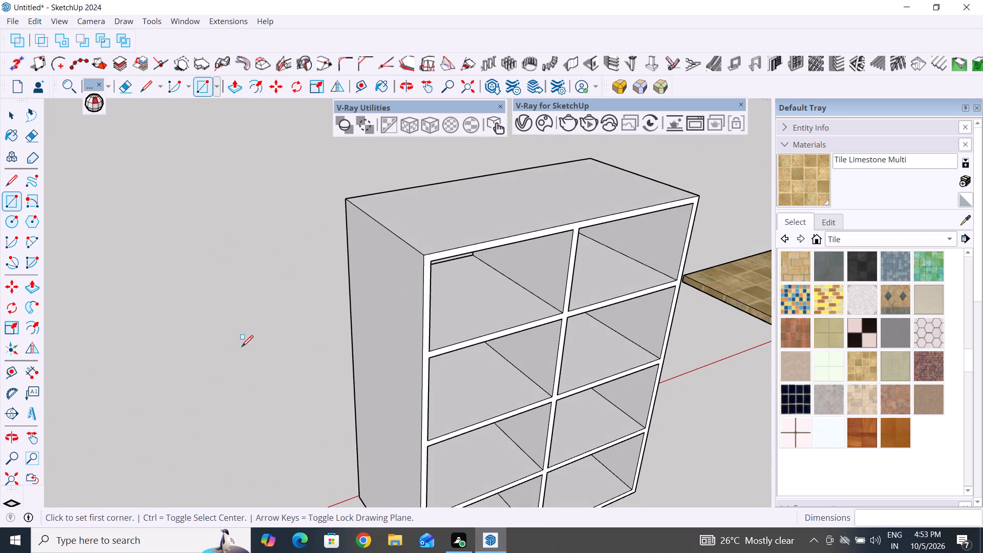
pyautogui.hotkey('ctrl', 'z')
pyautogui.hotkey('ctrl', 'z')
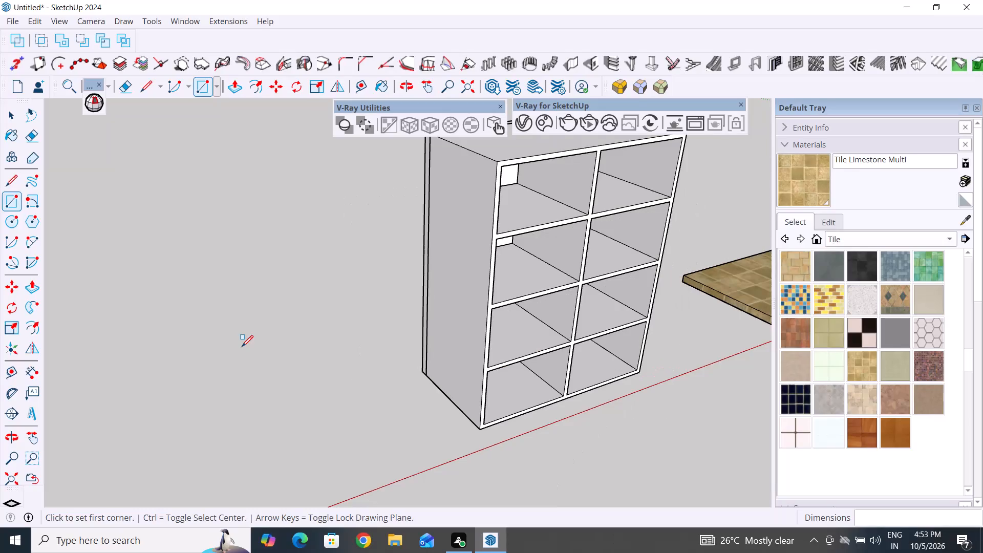
pyautogui.hotkey('ctrl', 'z')
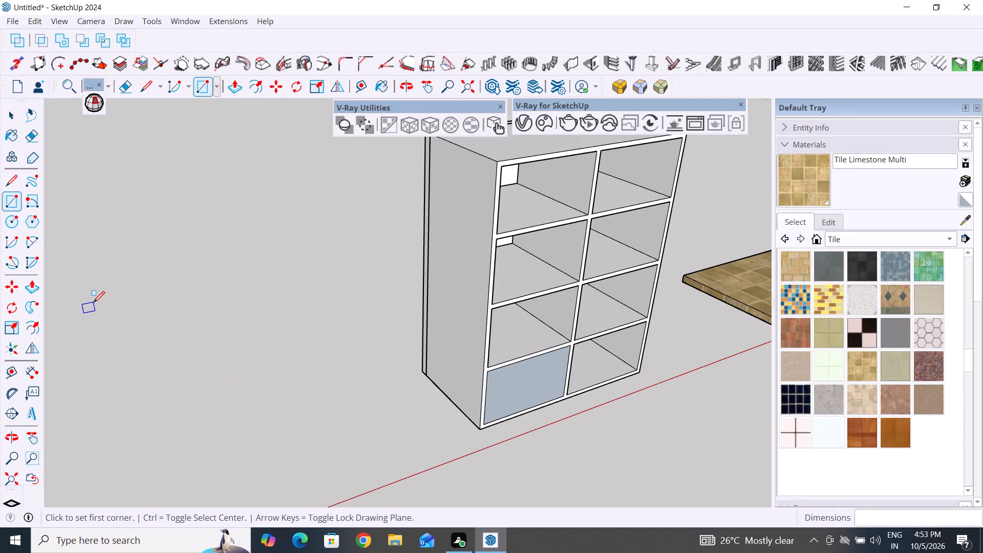
pyautogui.hotkey('ctrl', 'z')
pyautogui.hotkey('ctrl', 'z')
pyautogui.hotkey('ctrl', 'z')
pyautogui.hotkey('ctrl', 'z')
pyautogui.hotkey('ctrl', 'z')
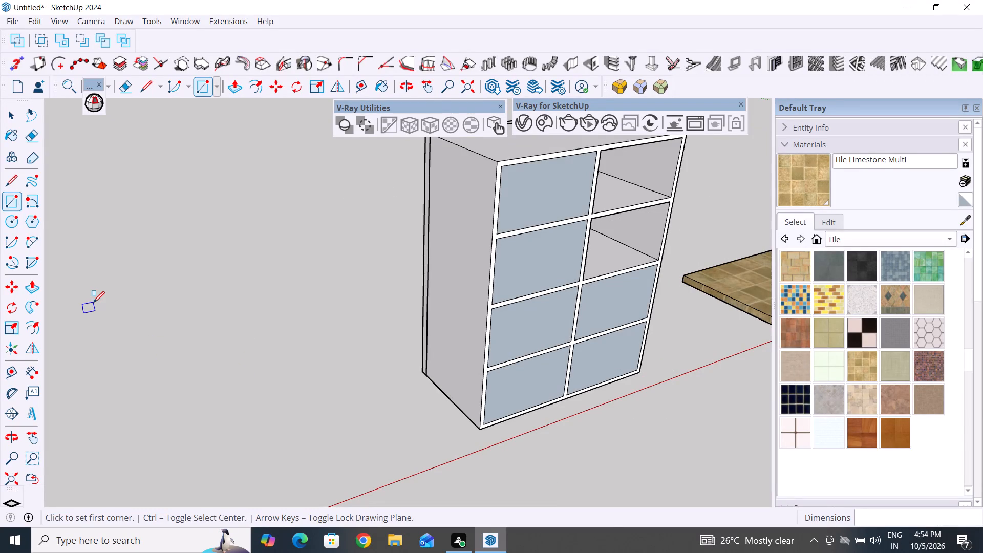
pyautogui.hotkey('ctrl', 'z')
pyautogui.hotkey('ctrl', 'z')
pyautogui.keyDown('ctrl'); pyautogui.click(93, 303); pyautogui.keyUp('ctrl')
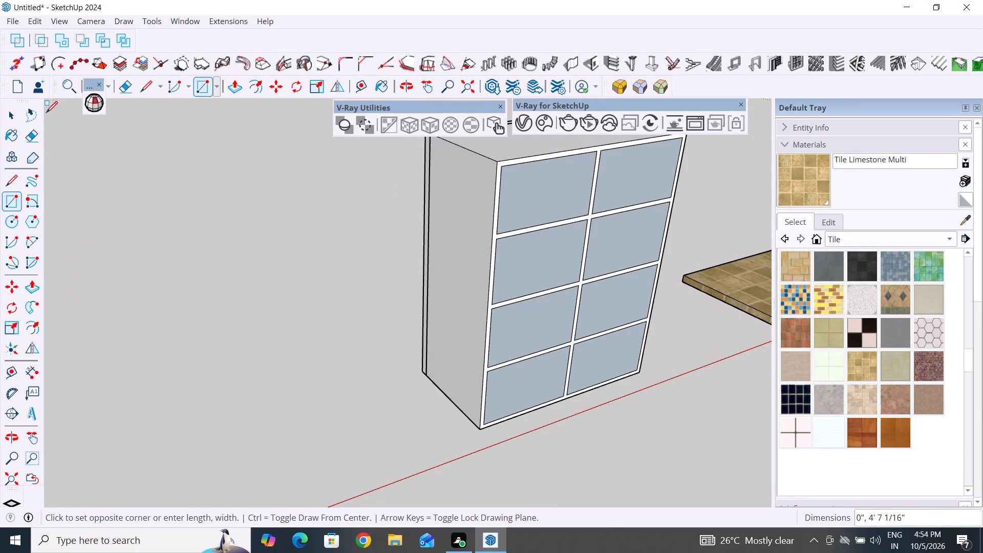
pyautogui.click(14, 118)
pyautogui.click(259, 269)
# Move the back panel off the shelf unit's open side to a clear spot beyond its blue-faced side, and deselect it.
pyautogui.click(537, 196)
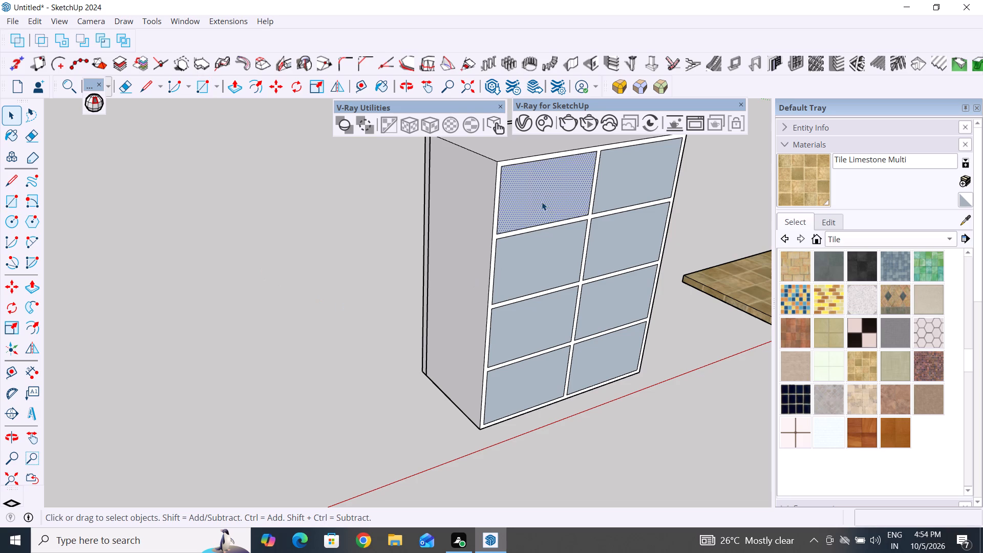
pyautogui.scroll(4, 536, 234)
pyautogui.moveTo(557, 246); pyautogui.dragTo(650, 276, button='middle')
pyautogui.scroll(-4, 430, 467)
pyautogui.scroll(2, 577, 266)
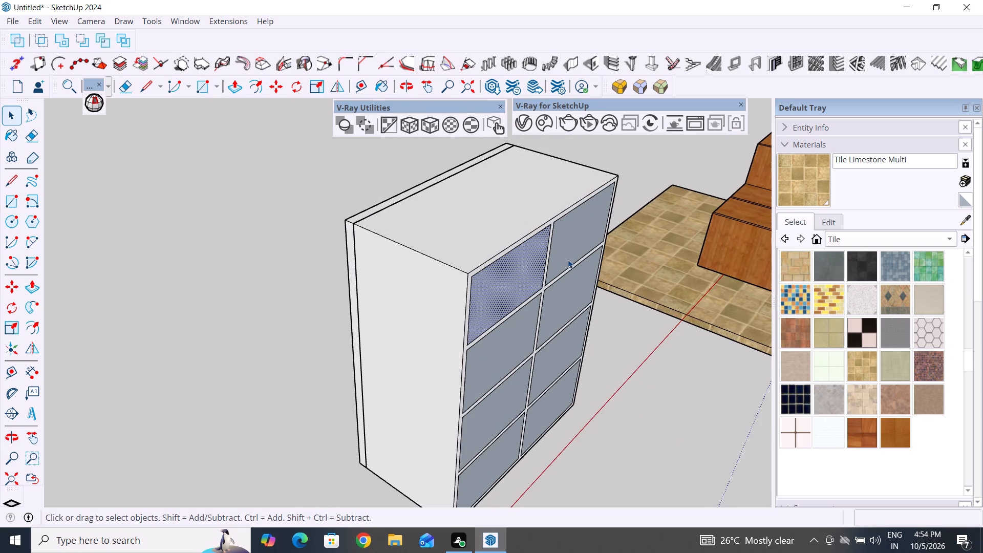
pyautogui.moveTo(494, 328); pyautogui.dragTo(720, 313, button='middle')
pyautogui.click(477, 293)
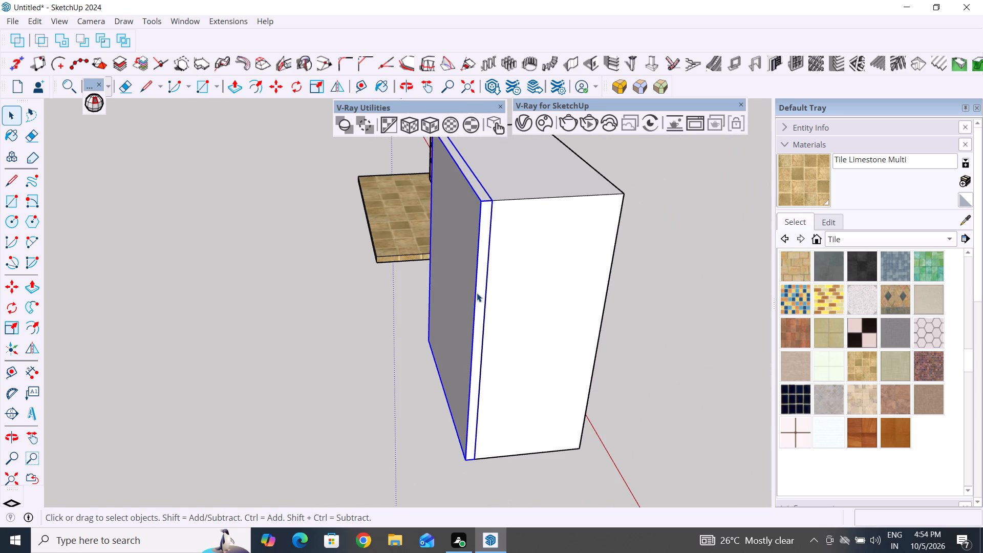
pyautogui.press('m')
pyautogui.click(476, 456)
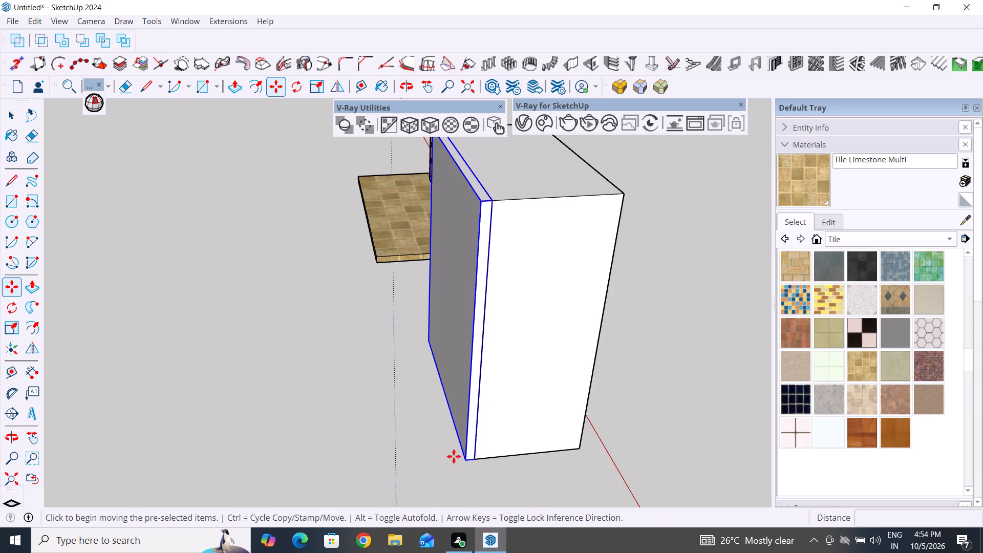
pyautogui.scroll(-5, 302, 430)
pyautogui.moveTo(351, 453); pyautogui.dragTo(652, 440, button='middle')
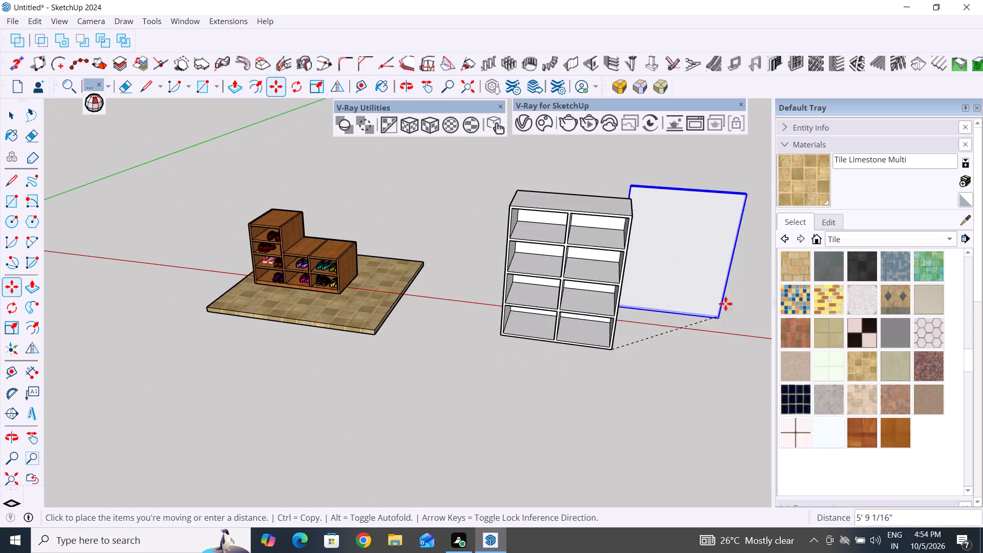
pyautogui.click(739, 287)
pyautogui.moveTo(688, 377); pyautogui.dragTo(759, 335, button='middle')
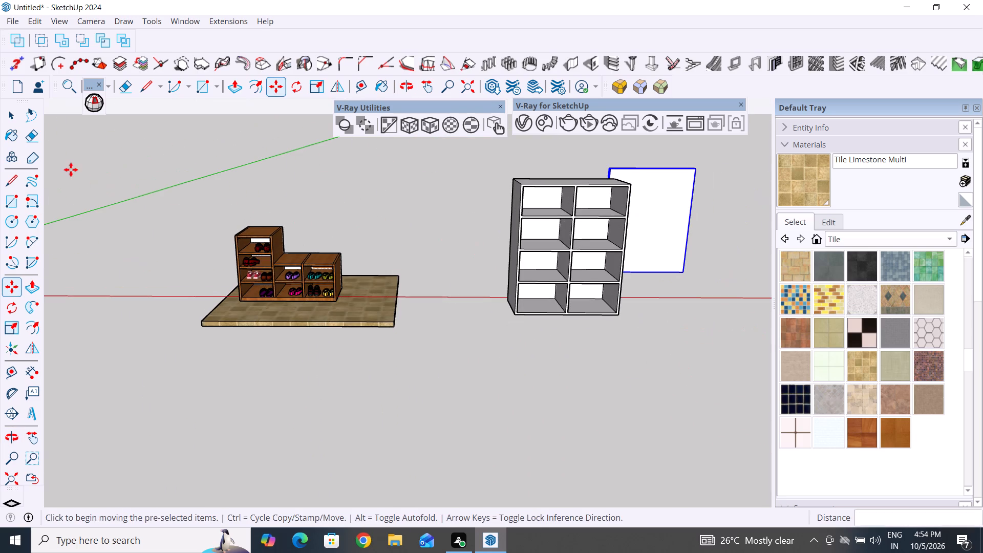
pyautogui.click(6, 119)
pyautogui.click(426, 219)
# Examine the shelf unit's open and blue-faced sides and the detached panel's position relative to the shoe rack.
pyautogui.moveTo(517, 384); pyautogui.dragTo(445, 457, button='middle')
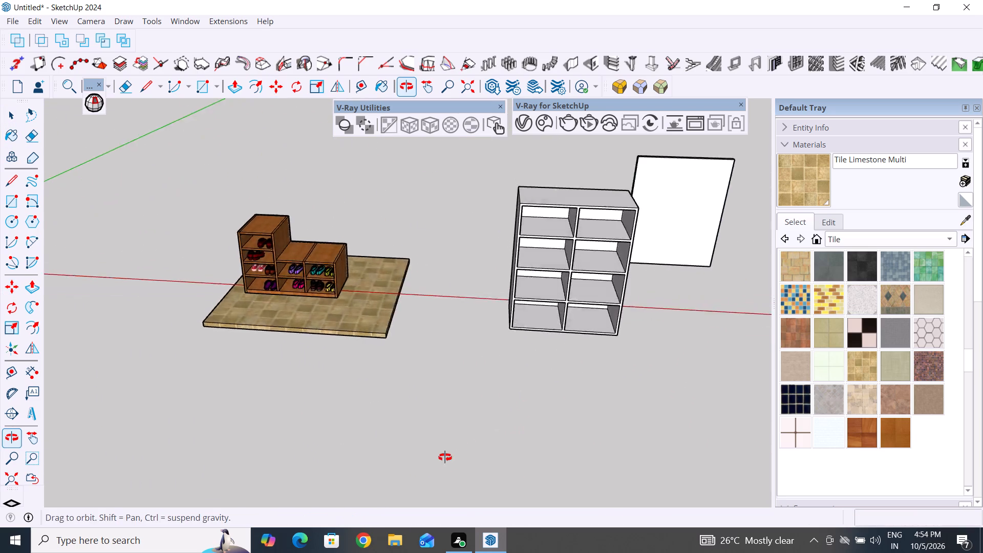
pyautogui.moveTo(445, 457); pyautogui.dragTo(444, 458, button='middle')
pyautogui.scroll(-6, 460, 431)
pyautogui.moveTo(605, 398); pyautogui.dragTo(265, 338, button='middle')
pyautogui.scroll(4, 456, 412)
pyautogui.scroll(-4, 525, 410)
pyautogui.moveTo(356, 430); pyautogui.dragTo(730, 419, button='middle')
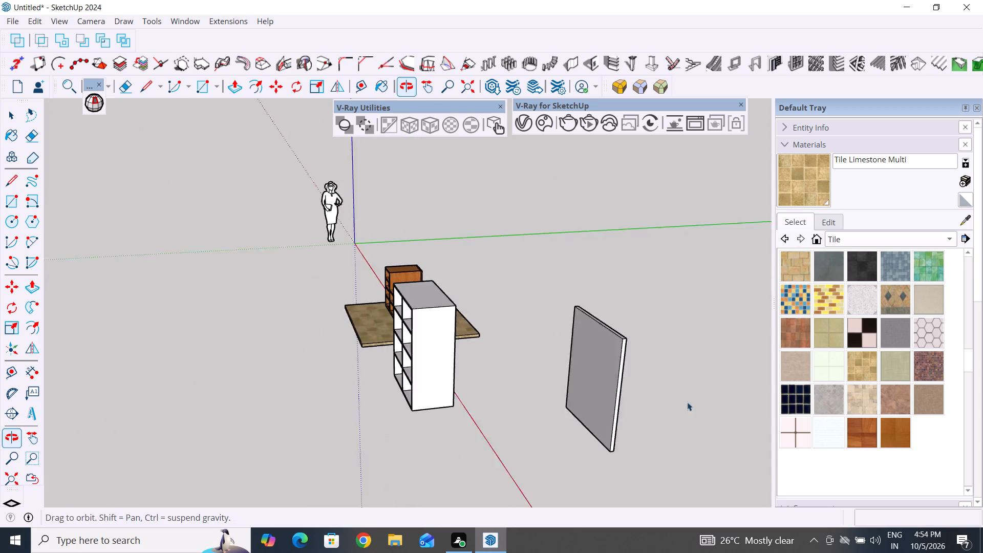
pyautogui.scroll(4, 537, 347)
pyautogui.moveTo(537, 380); pyautogui.dragTo(782, 485, button='middle')
pyautogui.moveTo(494, 326); pyautogui.dragTo(774, 386, button='middle')
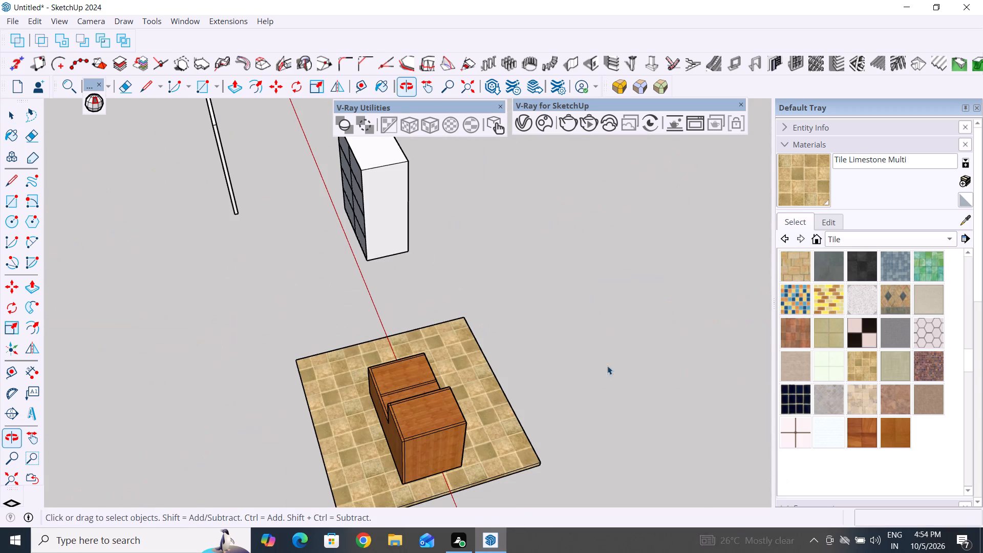
pyautogui.moveTo(357, 287); pyautogui.dragTo(472, 268, button='middle')
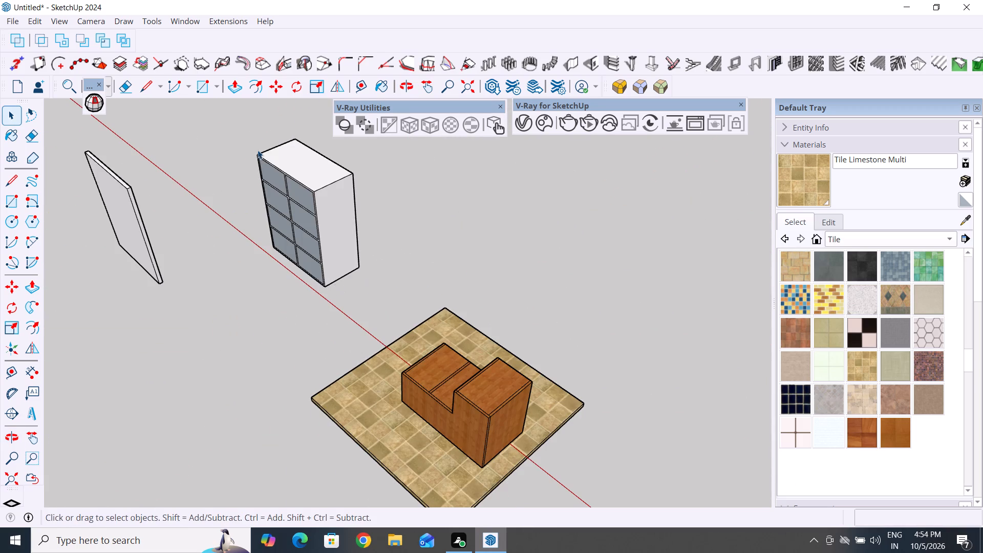
pyautogui.scroll(3, 263, 119)
pyautogui.scroll(1, 266, 244)
pyautogui.moveTo(268, 247); pyautogui.dragTo(322, 253, button='middle')
pyautogui.scroll(3, 295, 294)
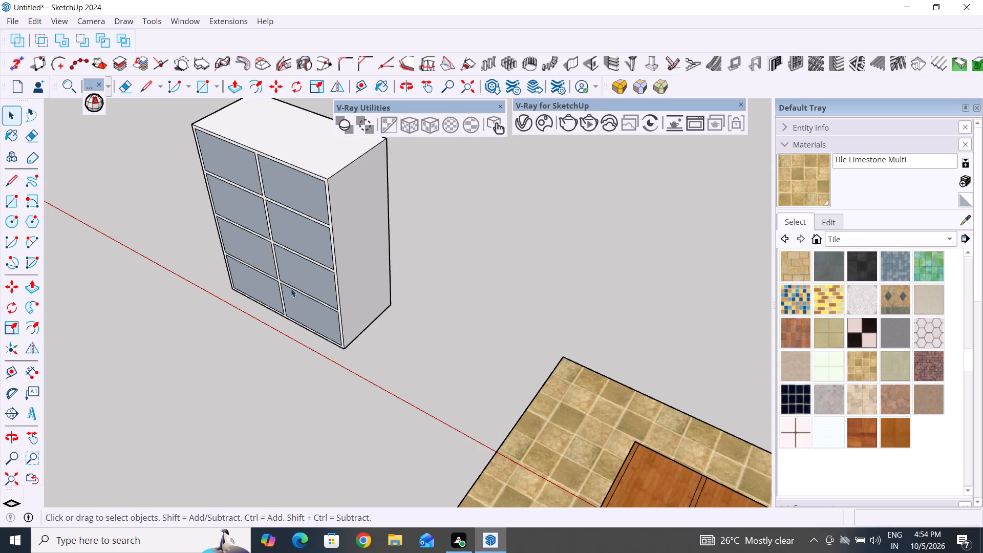
pyautogui.scroll(3, 310, 252)
pyautogui.moveTo(317, 251); pyautogui.dragTo(335, 253, button='middle')
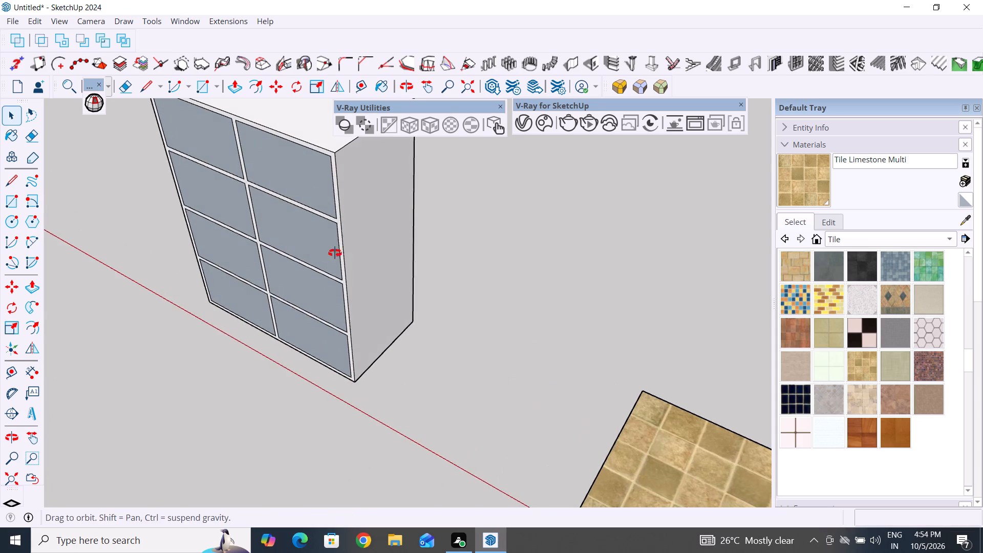
# Push the back face of the shelf unit's top-right compartment, as seen from the open side, inward by 2".
pyautogui.moveTo(335, 253); pyautogui.dragTo(342, 252, button='middle')
pyautogui.scroll(-5, 234, 378)
pyautogui.moveTo(237, 240); pyautogui.dragTo(244, 124, button='middle')
pyautogui.scroll(5, 226, 256)
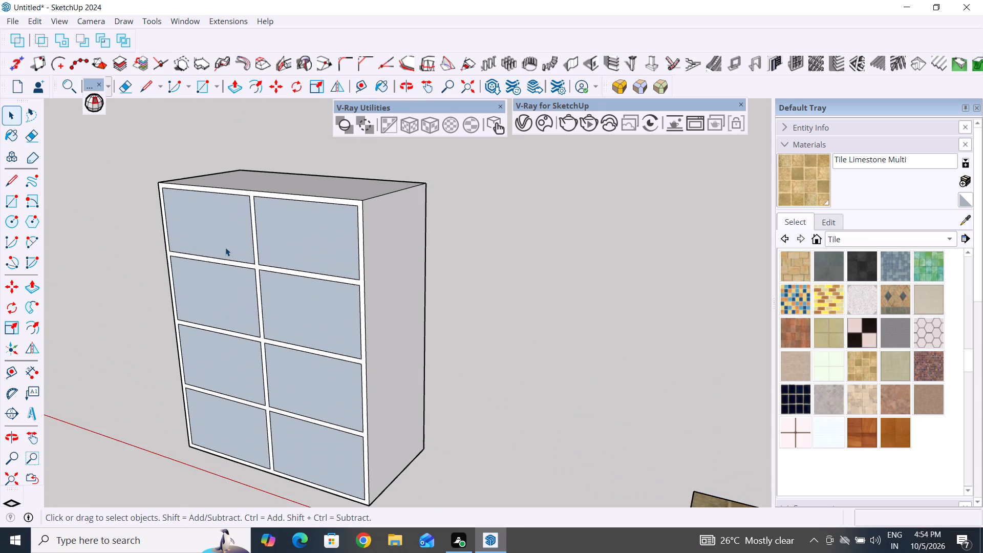
pyautogui.click(225, 247)
pyautogui.moveTo(530, 337); pyautogui.dragTo(198, 325, button='middle')
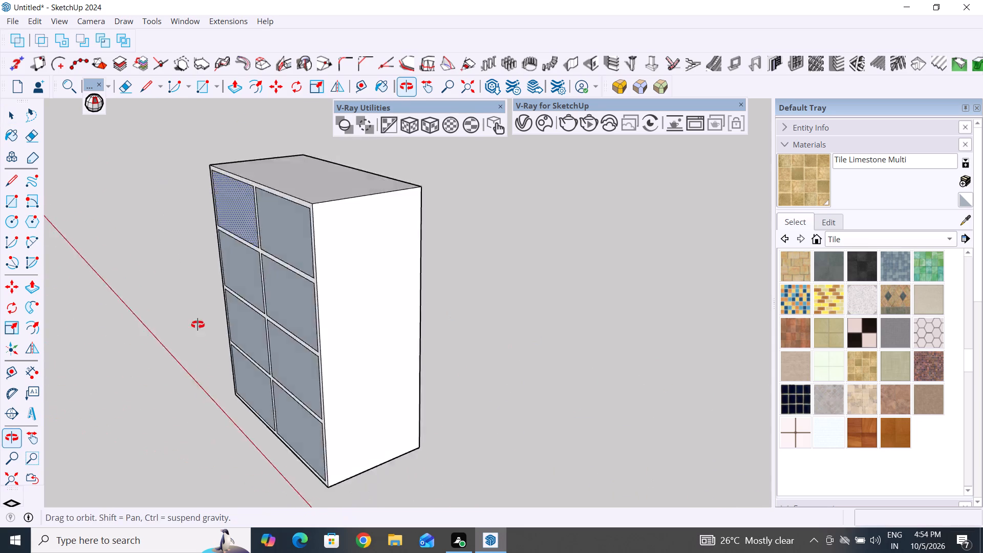
pyautogui.moveTo(198, 325); pyautogui.dragTo(152, 322, button='middle')
pyautogui.moveTo(438, 339); pyautogui.dragTo(293, 307, button='middle')
pyautogui.scroll(4, 442, 193)
pyautogui.moveTo(457, 280); pyautogui.dragTo(395, 334, button='middle')
pyautogui.moveTo(380, 195); pyautogui.dragTo(372, 171, button='middle')
pyautogui.scroll(4, 375, 176)
pyautogui.moveTo(409, 246); pyautogui.dragTo(372, 200, button='middle')
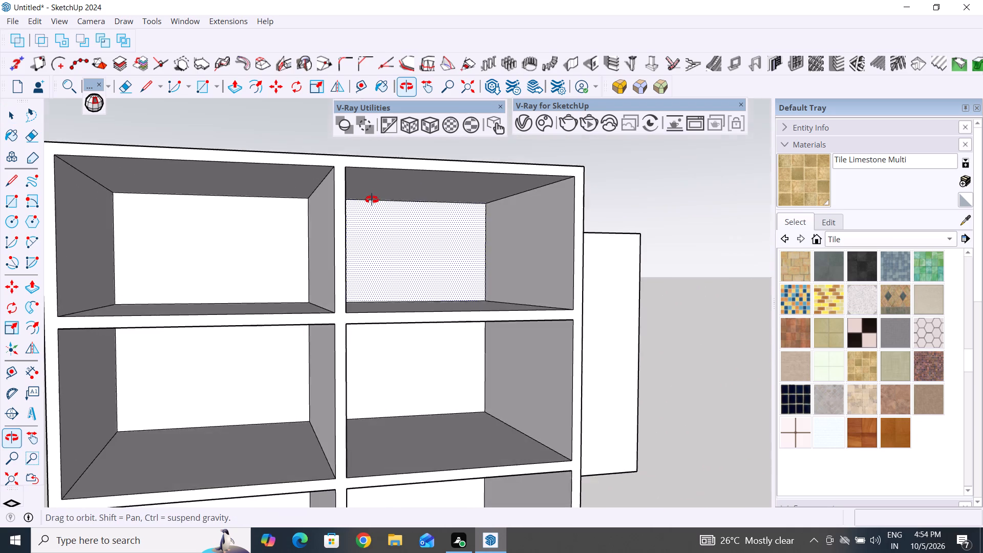
pyautogui.moveTo(372, 200); pyautogui.dragTo(362, 226, button='middle')
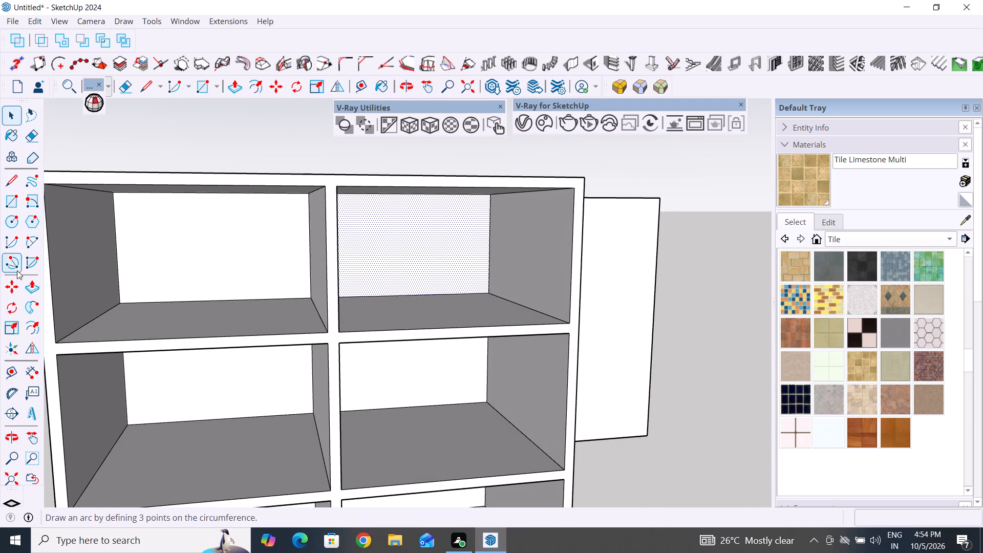
pyautogui.click(29, 289)
pyautogui.click(434, 262)
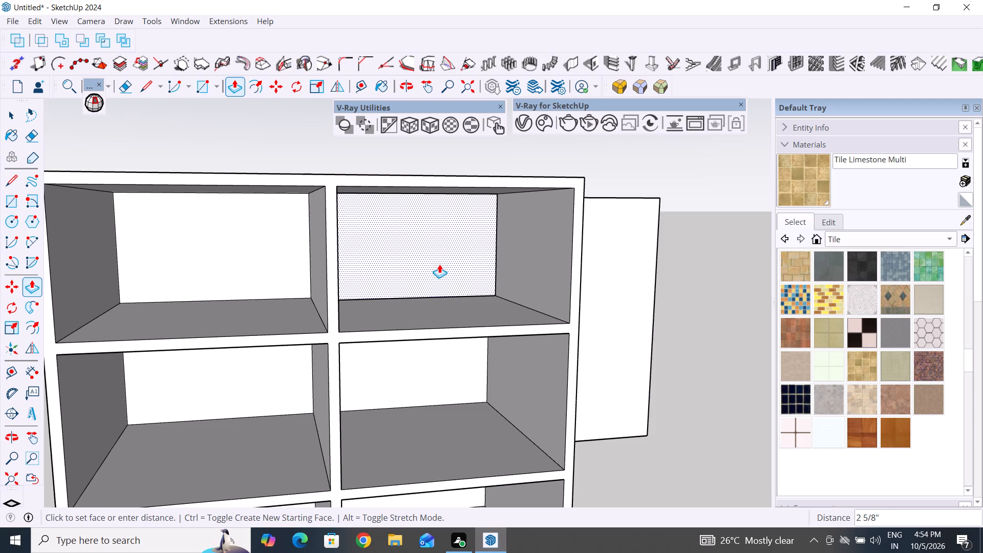
pyautogui.write('2"')
pyautogui.press('Return')
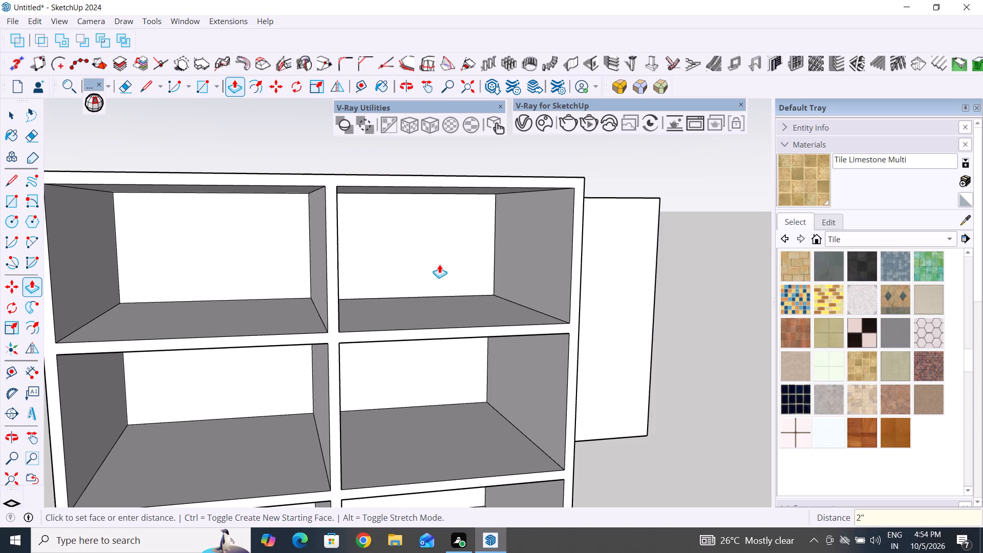
# Repeat the 2" inward push on the back faces of the other seven compartments and clear the selection.
pyautogui.doubleClick(246, 237)
pyautogui.doubleClick(420, 374)
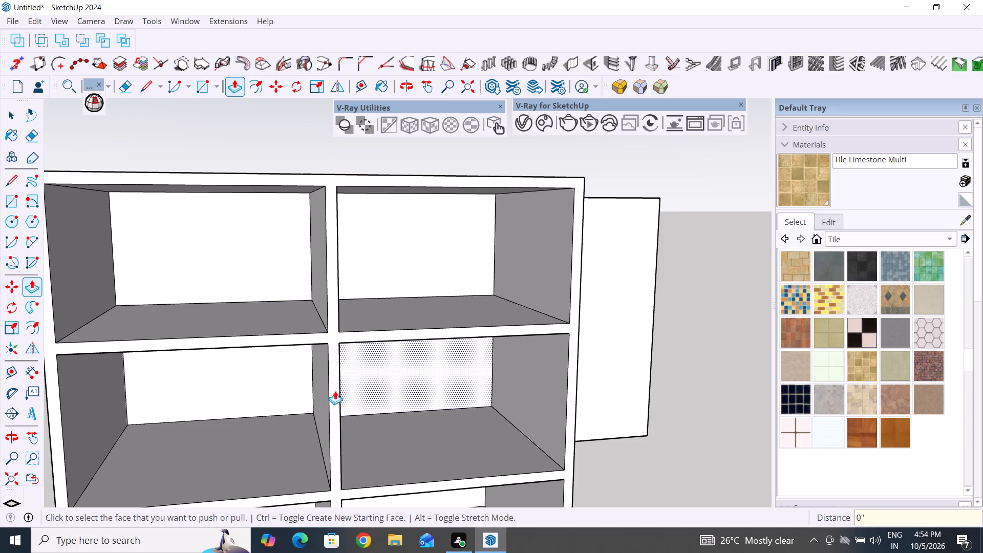
pyautogui.doubleClick(246, 389)
pyautogui.scroll(-5, 440, 417)
pyautogui.doubleClick(434, 469)
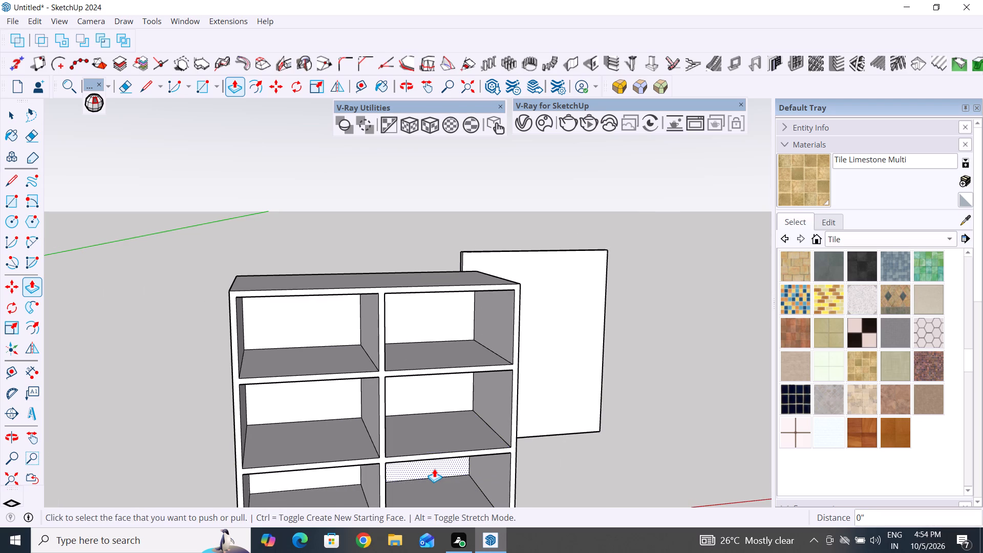
pyautogui.doubleClick(325, 471)
pyautogui.scroll(-5, 592, 379)
pyautogui.moveTo(521, 429); pyautogui.dragTo(509, 380, button='middle')
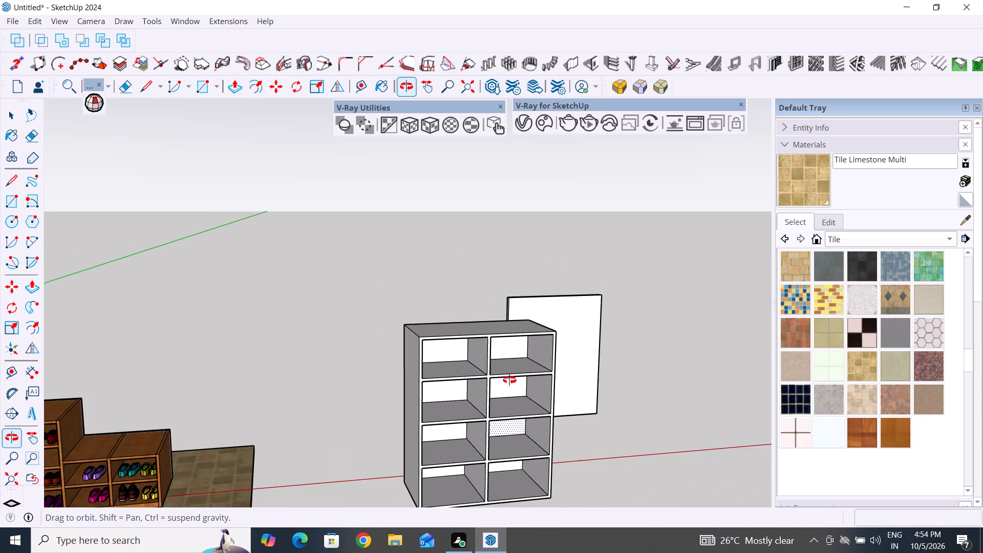
pyautogui.moveTo(509, 380); pyautogui.dragTo(506, 372, button='middle')
pyautogui.doubleClick(521, 469)
pyautogui.doubleClick(432, 476)
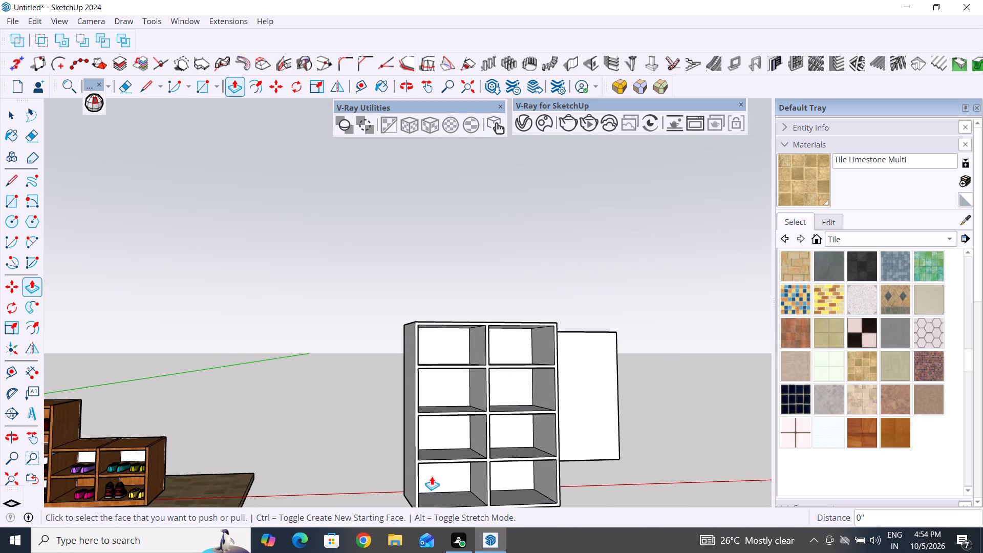
pyautogui.click(15, 112)
pyautogui.click(197, 212)
# Examine the recessed compartment backs from the shelf unit's blue-faced side.
pyautogui.scroll(-5, 319, 332)
pyautogui.moveTo(342, 347); pyautogui.dragTo(674, 427, button='middle')
pyautogui.scroll(-1, 492, 397)
pyautogui.scroll(4, 419, 414)
pyautogui.moveTo(376, 407); pyautogui.dragTo(589, 421, button='middle')
pyautogui.scroll(5, 417, 367)
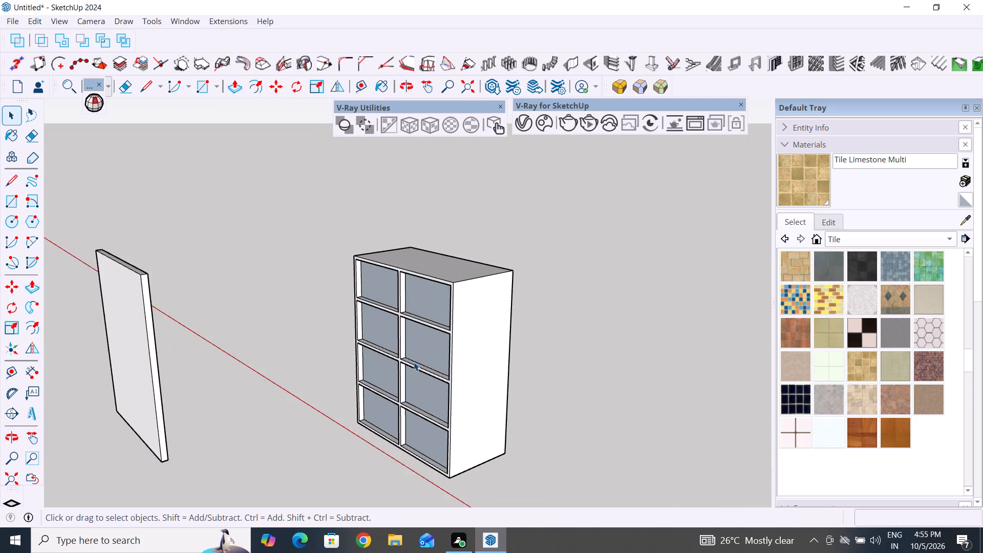
pyautogui.scroll(2, 414, 362)
pyautogui.moveTo(420, 367); pyautogui.dragTo(505, 385, button='middle')
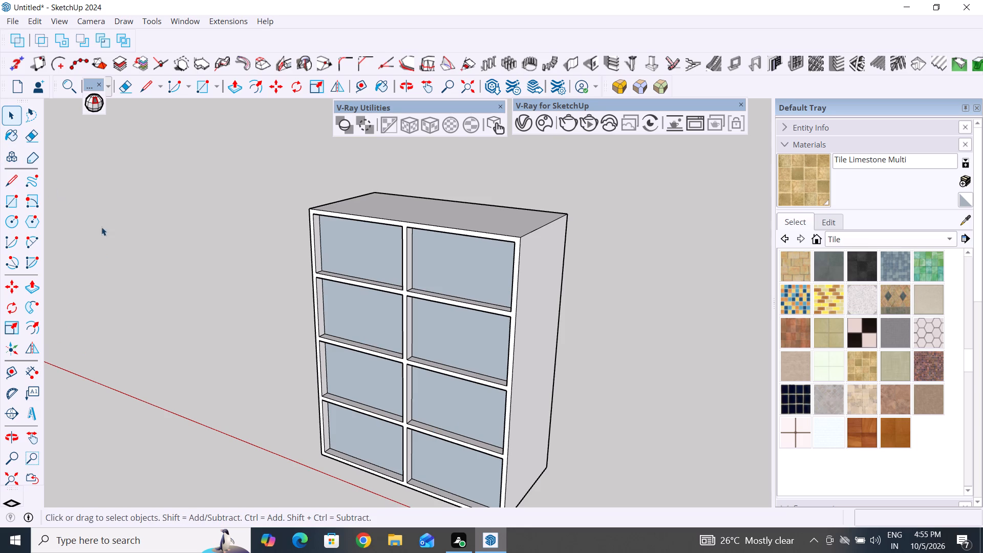
pyautogui.scroll(3, 356, 329)
pyautogui.moveTo(385, 343); pyautogui.dragTo(408, 352, button='middle')
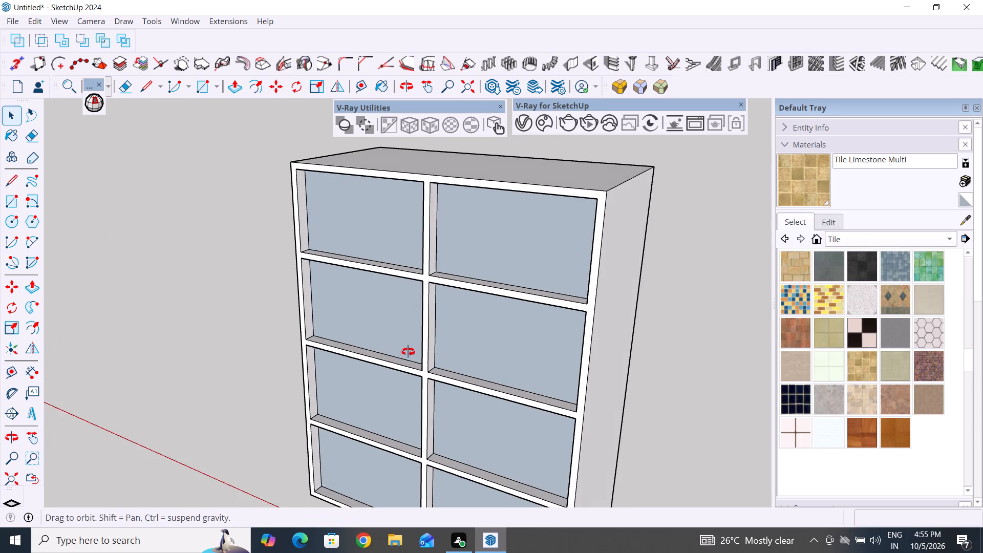
pyautogui.moveTo(408, 352); pyautogui.dragTo(430, 371, button='middle')
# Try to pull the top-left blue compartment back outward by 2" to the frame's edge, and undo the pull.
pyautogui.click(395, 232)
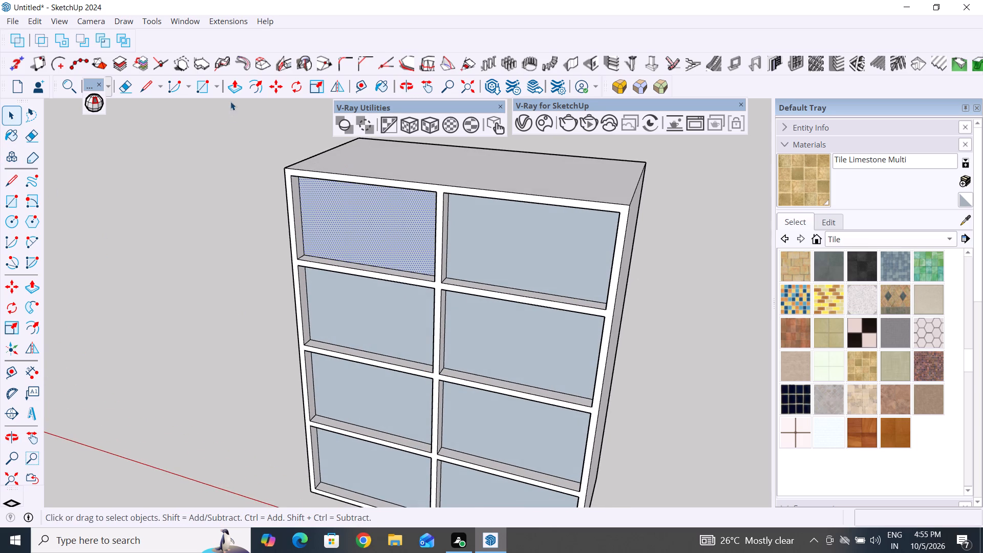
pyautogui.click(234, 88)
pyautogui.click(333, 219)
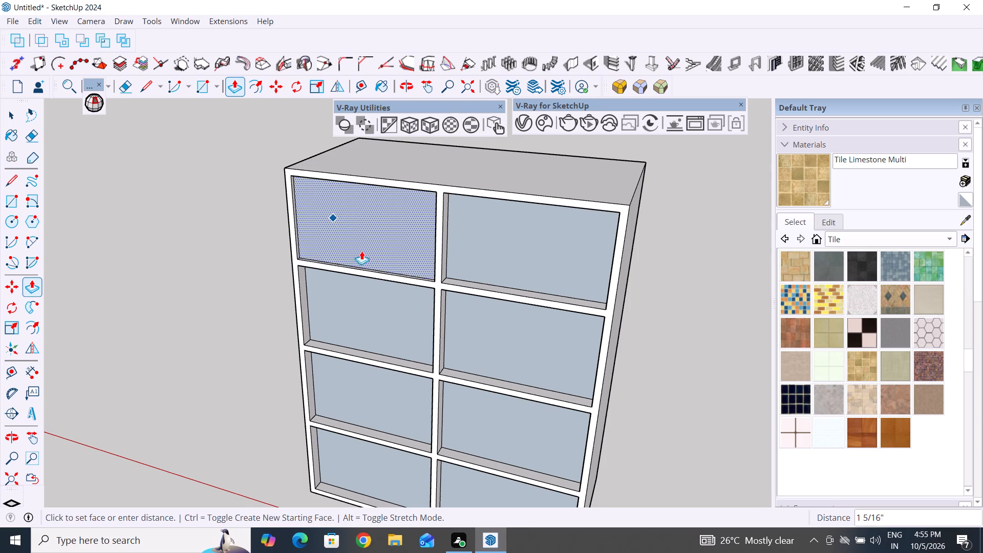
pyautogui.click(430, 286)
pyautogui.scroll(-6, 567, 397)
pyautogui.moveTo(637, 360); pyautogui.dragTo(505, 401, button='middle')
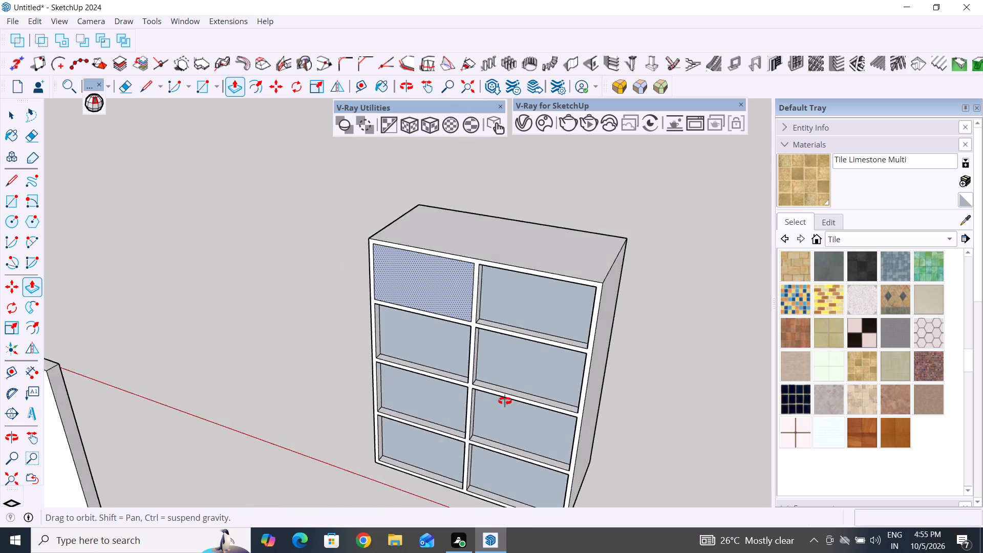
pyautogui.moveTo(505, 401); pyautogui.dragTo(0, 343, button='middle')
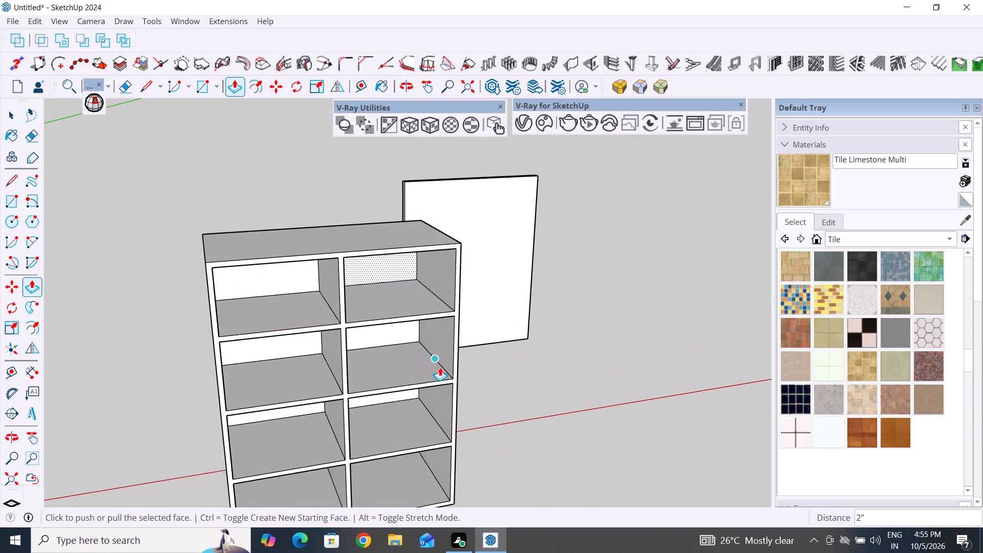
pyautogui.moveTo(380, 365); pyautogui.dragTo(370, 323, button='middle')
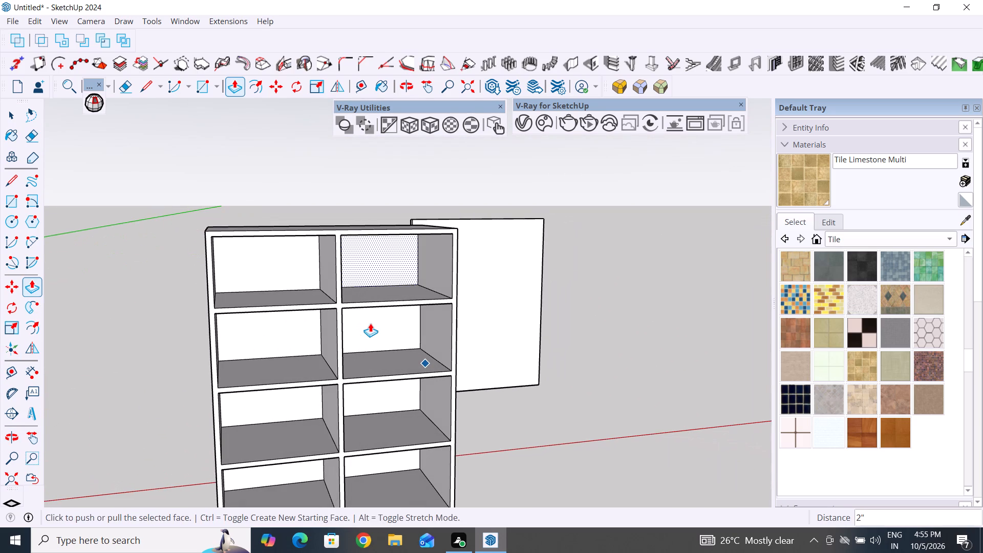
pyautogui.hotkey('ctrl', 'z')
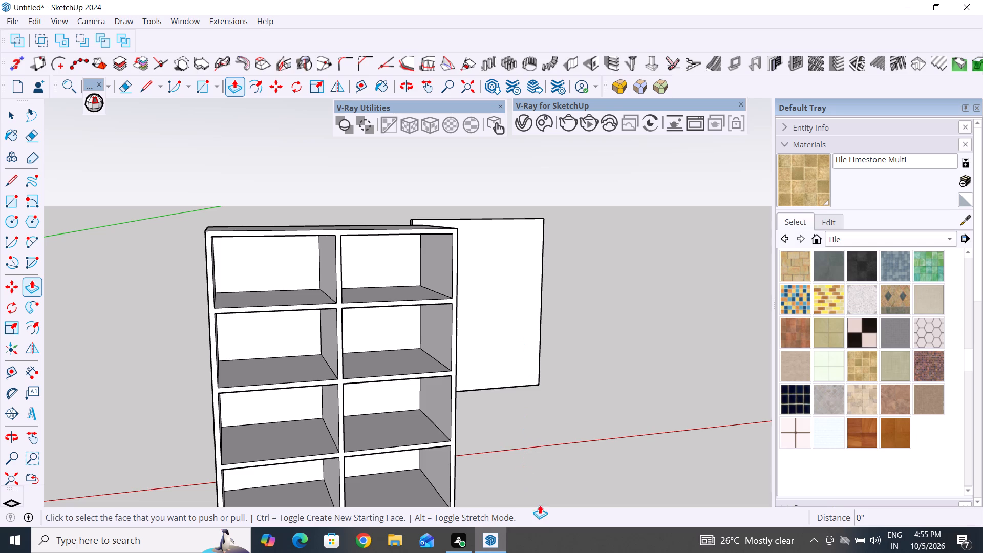
# Move the detached panel about 7' 9 3/8" away from the shelf unit to a clear spot by the red axis, and deselect it.
pyautogui.click(18, 107)
pyautogui.scroll(-10, 132, 310)
pyautogui.moveTo(386, 410); pyautogui.dragTo(398, 484, button='middle')
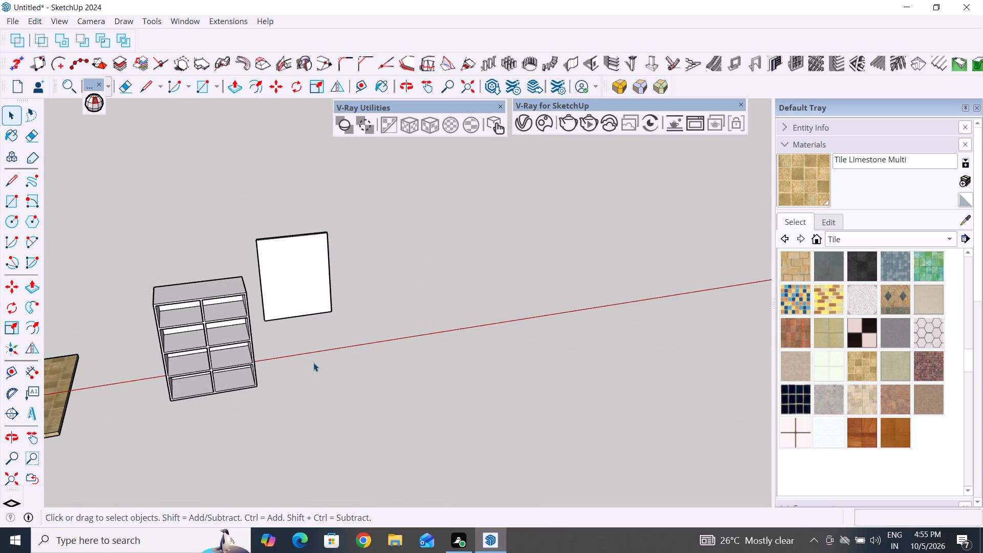
pyautogui.scroll(-5, 211, 465)
pyautogui.click(282, 343)
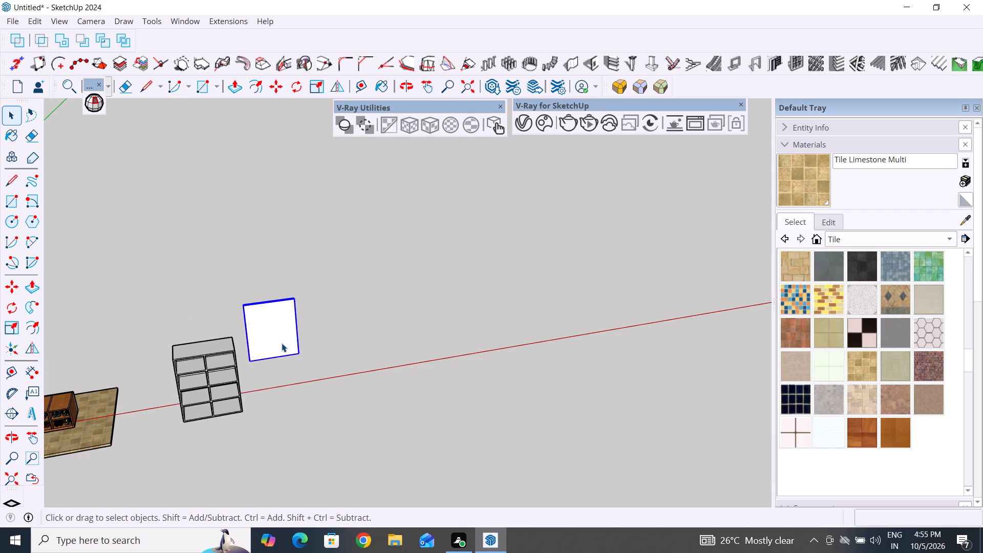
pyautogui.press('m')
pyautogui.click(253, 361)
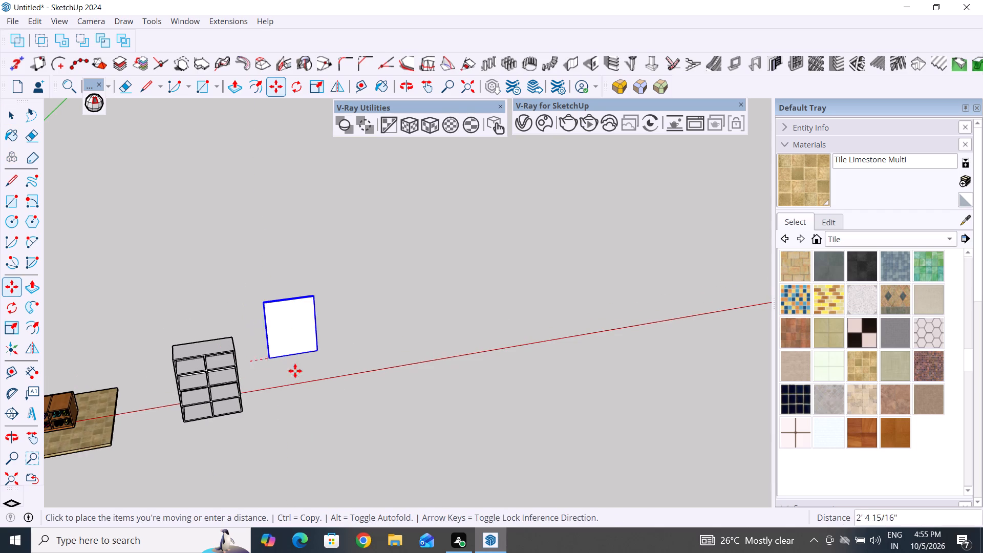
pyautogui.click(336, 379)
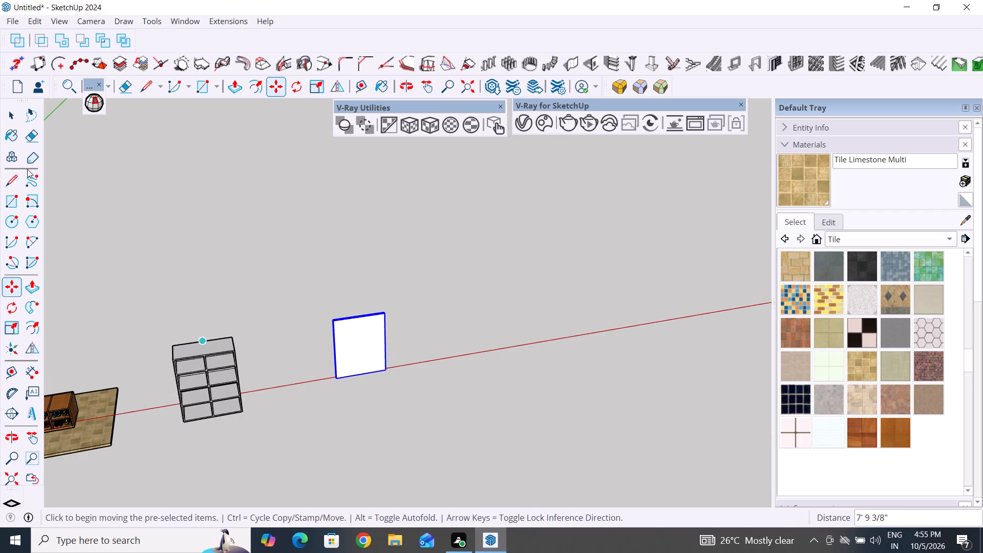
pyautogui.click(13, 126)
pyautogui.scroll(8, 277, 359)
pyautogui.moveTo(437, 389); pyautogui.dragTo(392, 354, button='middle')
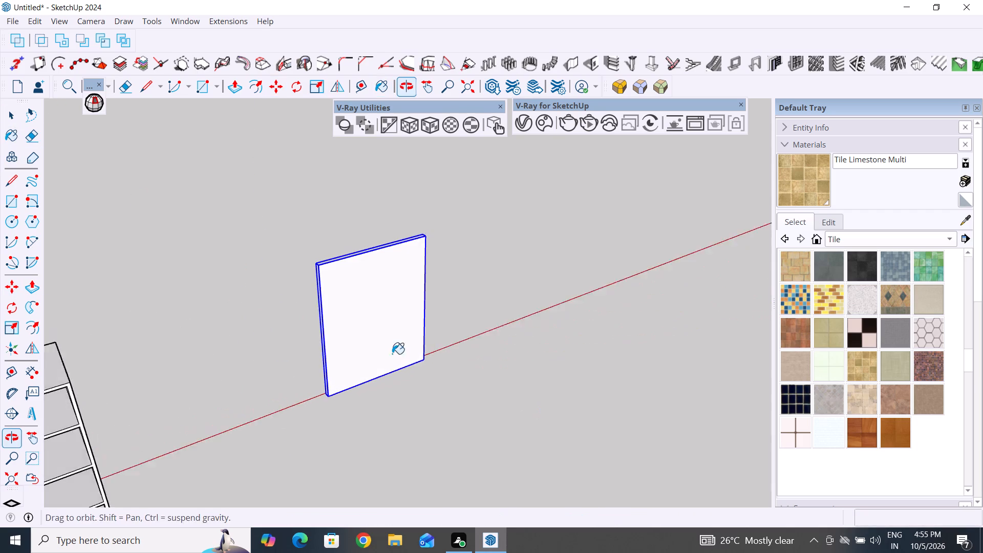
pyautogui.moveTo(392, 354); pyautogui.dragTo(538, 412, button='middle')
pyautogui.click(11, 113)
pyautogui.click(428, 192)
# Place vertical guides 1" inside the left and right edges of the detached panel's large face.
pyautogui.scroll(5, 371, 344)
pyautogui.moveTo(386, 356); pyautogui.dragTo(389, 342, button='middle')
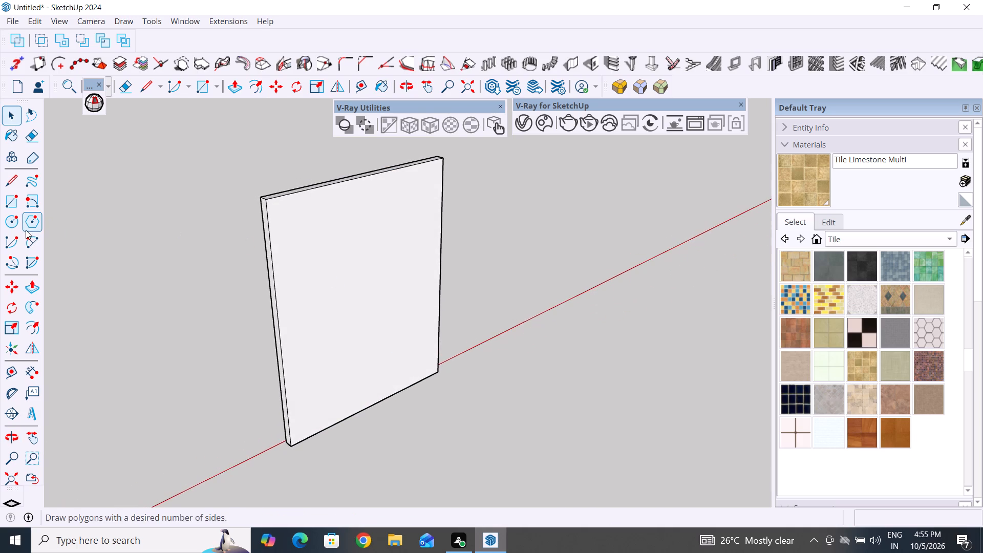
pyautogui.click(9, 370)
pyautogui.click(284, 384)
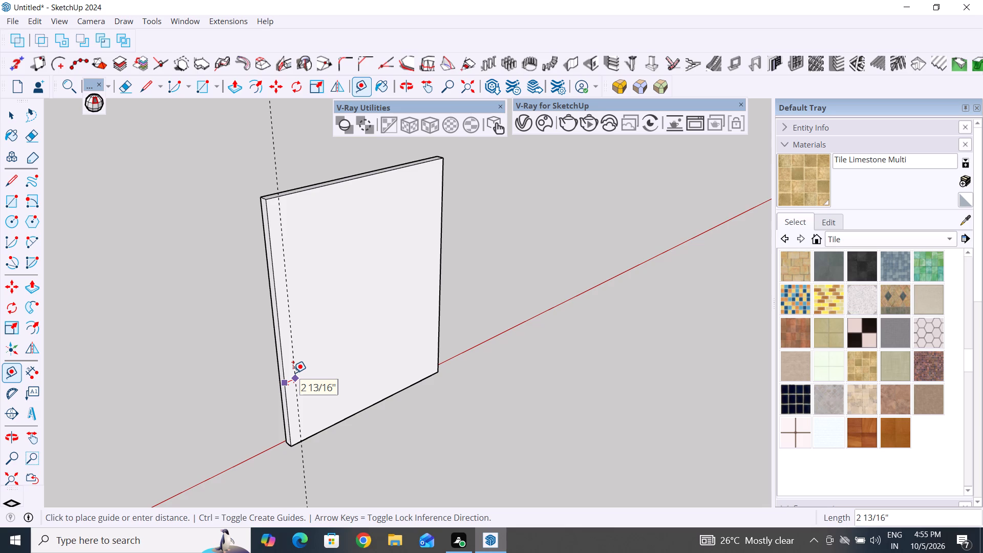
pyautogui.write('1"')
pyautogui.press('Return')
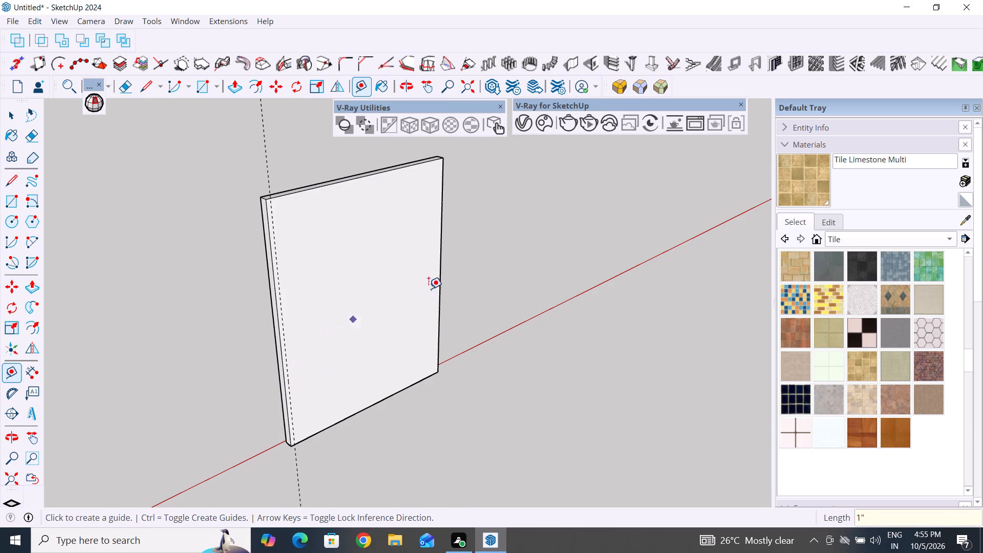
pyautogui.click(441, 273)
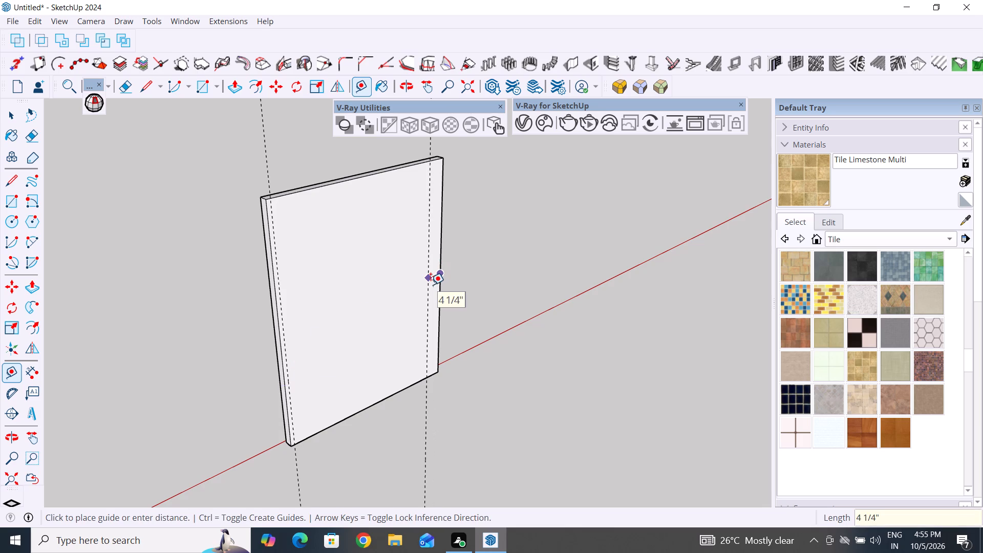
pyautogui.write('1"')
pyautogui.press('Return')
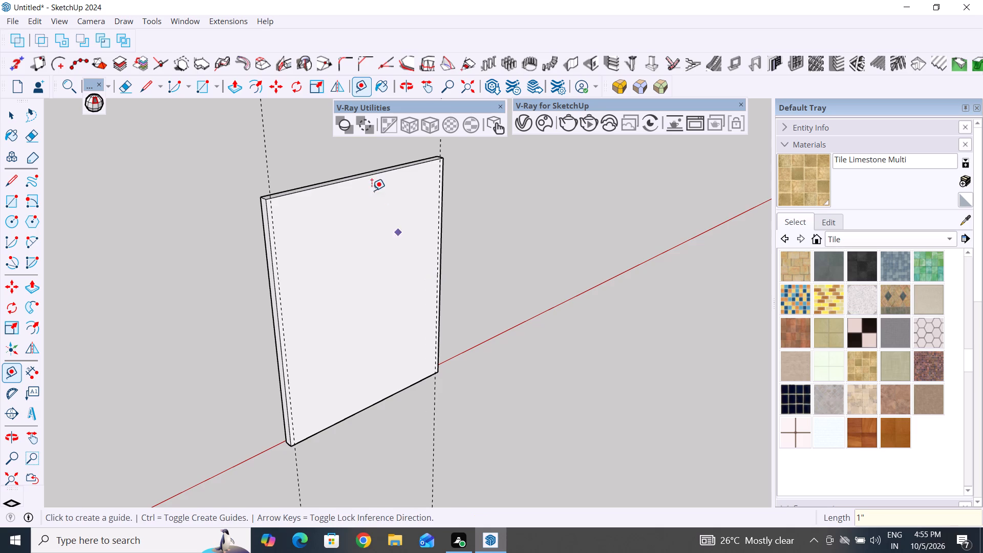
# Place horizontal guides 1" inside the top and bottom edges of the detached panel's large face.
pyautogui.click(371, 178)
pyautogui.write('1"')
pyautogui.press('Return')
pyautogui.scroll(3, 360, 411)
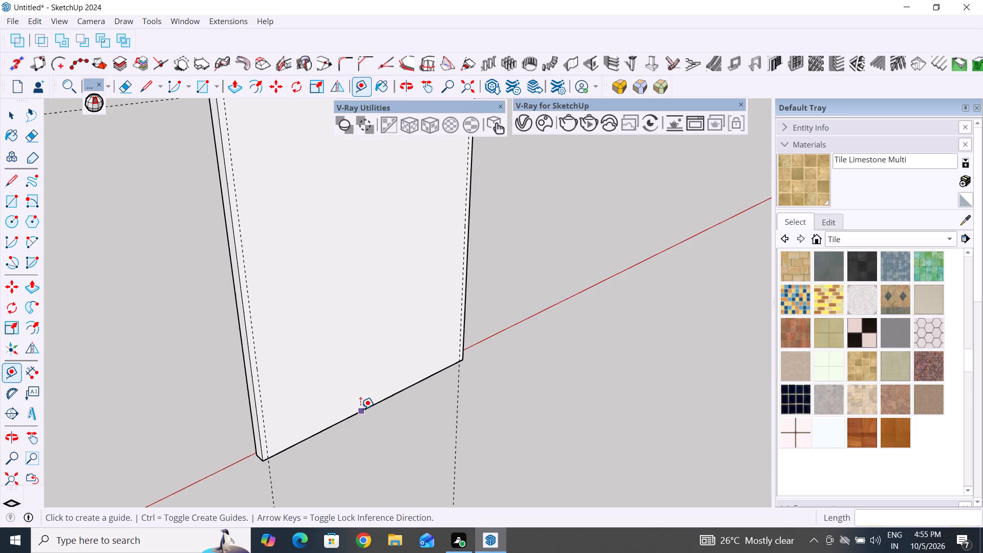
pyautogui.click(359, 410)
pyautogui.press('1')
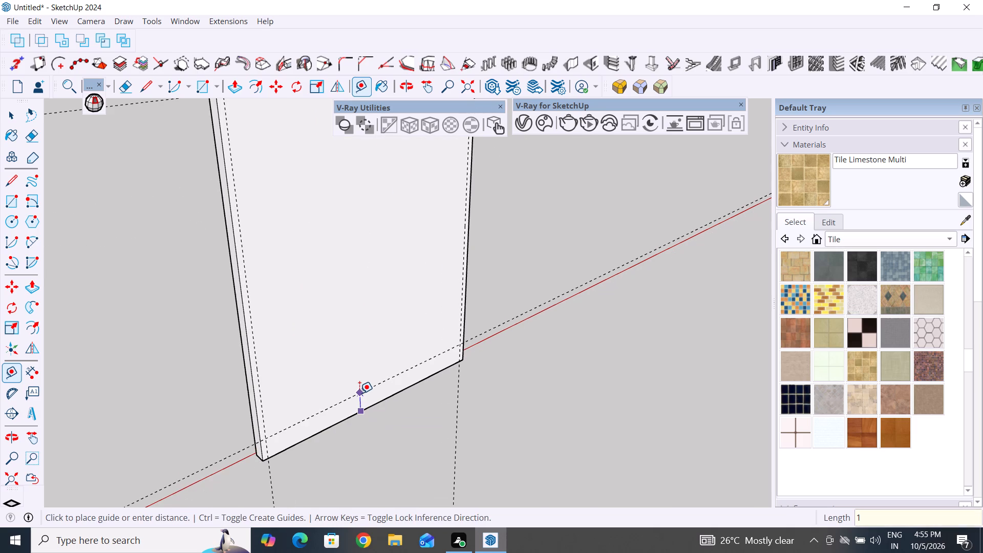
pyautogui.hotkey('shift', '"')
pyautogui.press('Return')
# Draw a 5' vertical line along the left guide, from the bottom to the top edge of the detached panel's face.
pyautogui.scroll(-4, 364, 438)
pyautogui.moveTo(595, 404); pyautogui.dragTo(465, 368, button='middle')
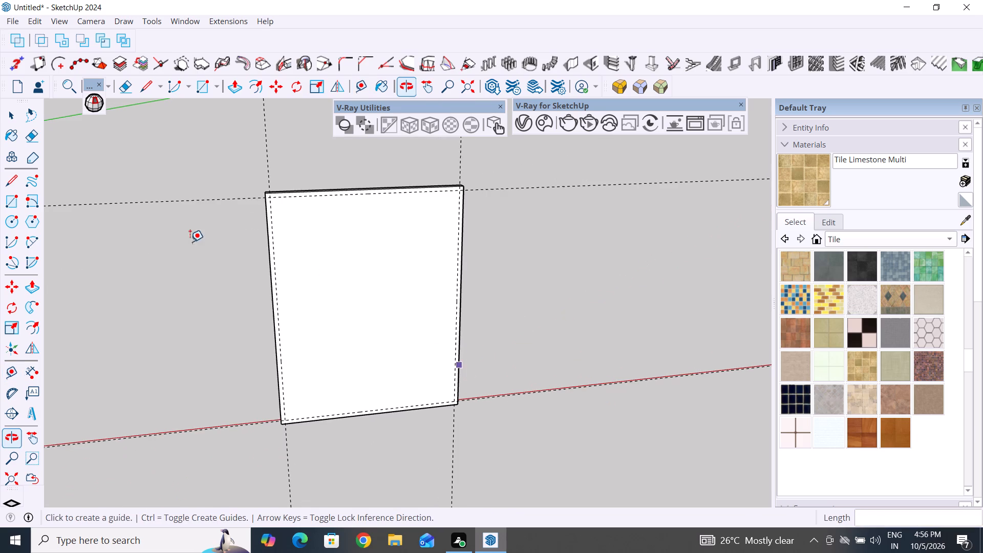
pyautogui.click(7, 115)
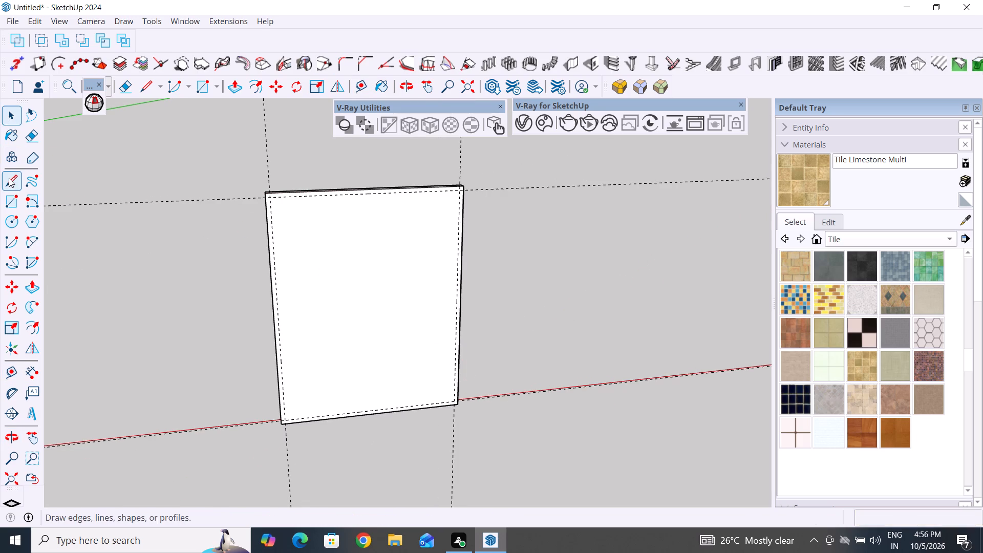
pyautogui.click(9, 179)
pyautogui.scroll(10, 273, 399)
pyautogui.scroll(3, 279, 449)
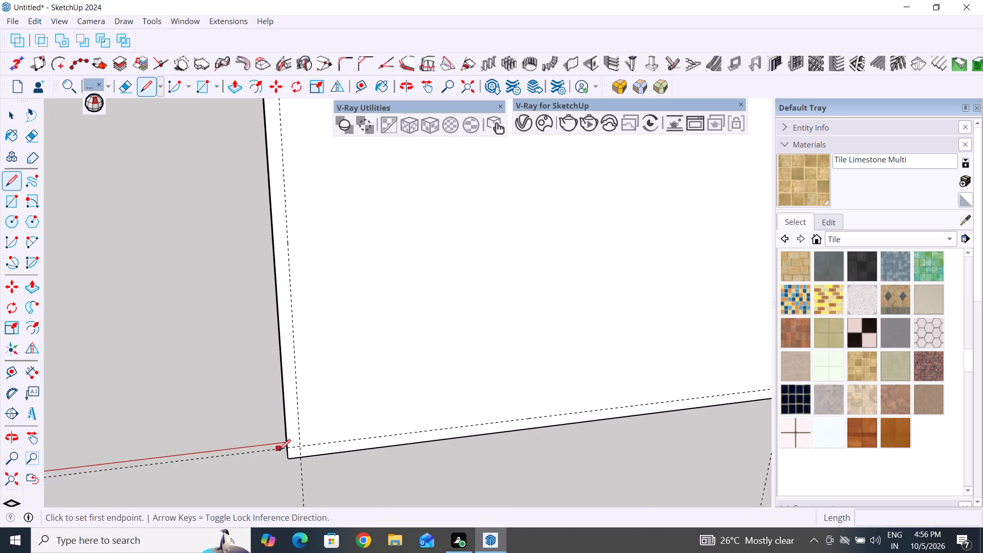
pyautogui.scroll(1, 279, 451)
pyautogui.click(306, 460)
pyautogui.scroll(-6, 306, 460)
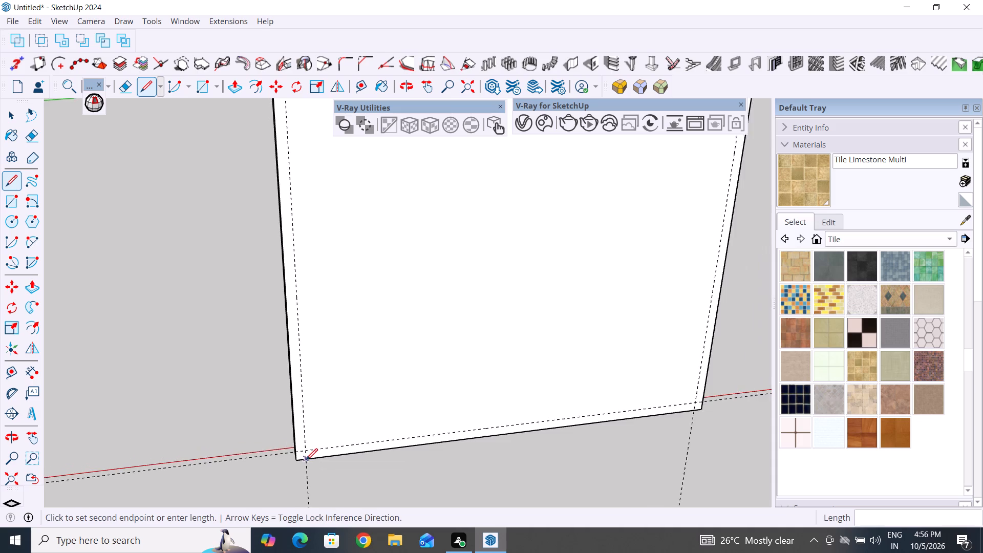
pyautogui.scroll(-6, 306, 454)
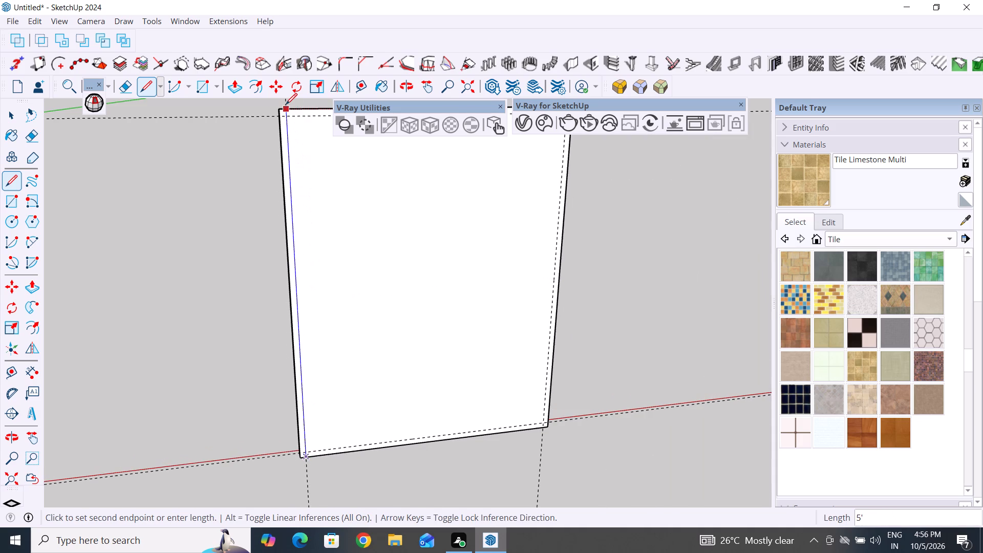
pyautogui.click(286, 104)
pyautogui.click(16, 108)
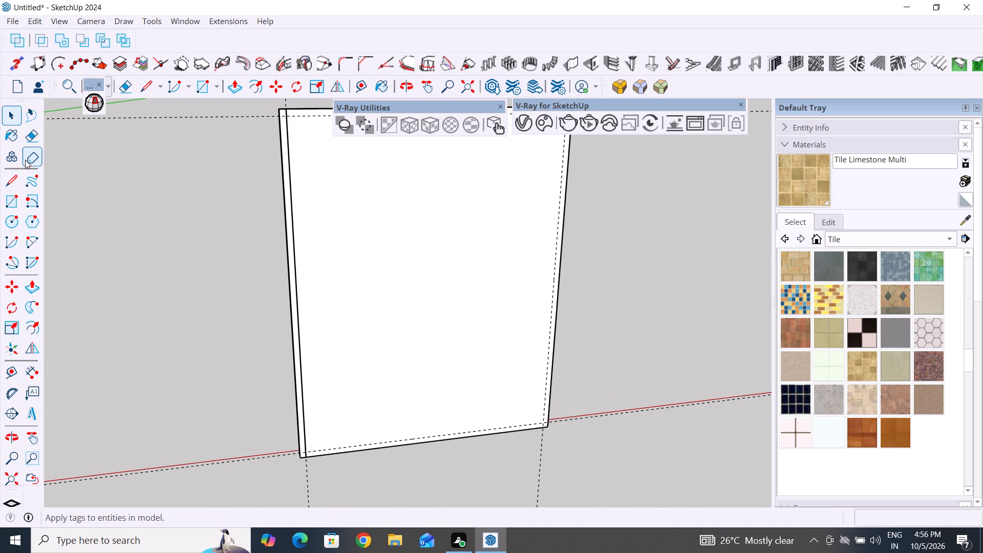
pyautogui.scroll(-5, 200, 408)
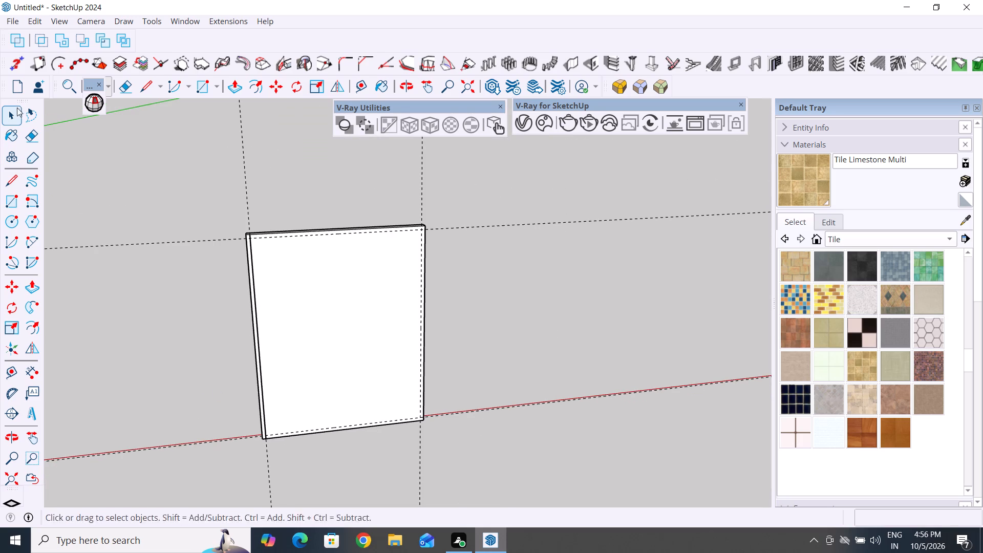
pyautogui.click(123, 199)
# Explode the detached panel's group into loose geometry and deselect it.
pyautogui.scroll(4, 231, 372)
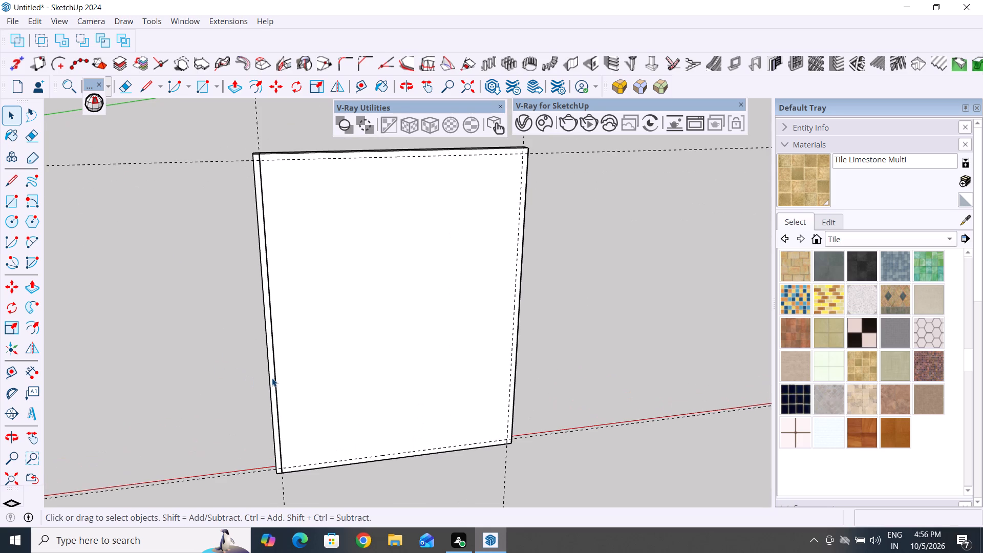
pyautogui.click(274, 379)
pyautogui.click(271, 379)
pyautogui.scroll(5, 271, 379)
pyautogui.click(271, 379)
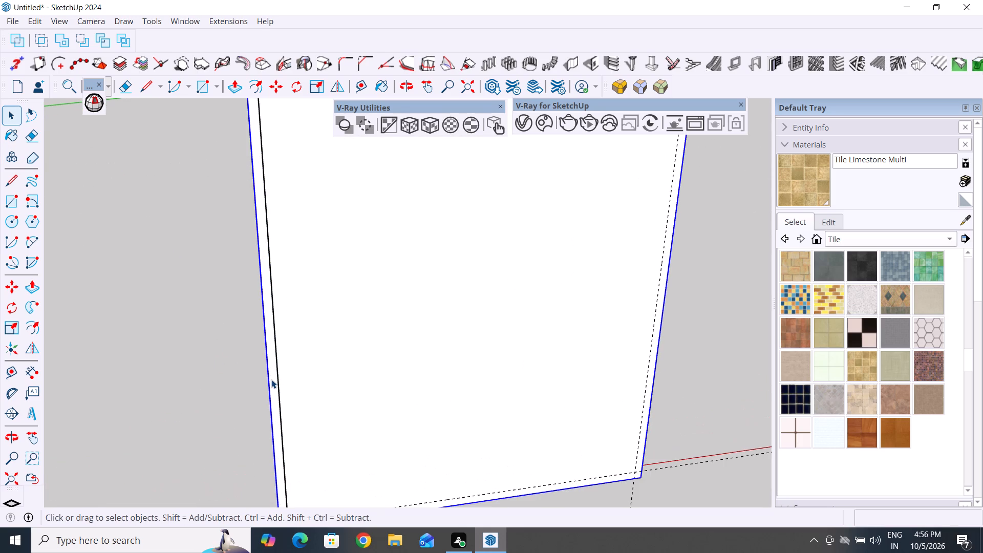
pyautogui.click(272, 379)
pyautogui.scroll(-12, 334, 363)
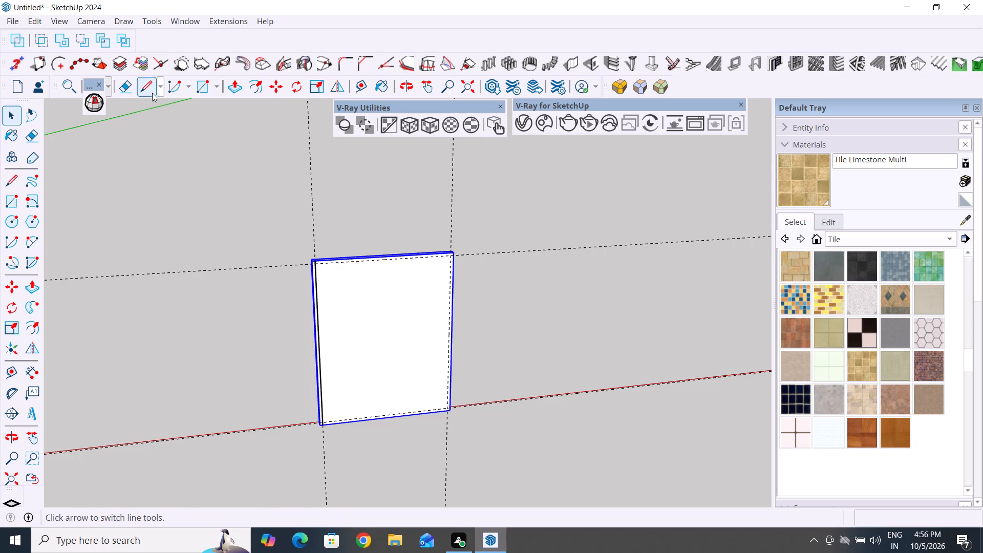
pyautogui.moveTo(264, 391); pyautogui.dragTo(491, 383, button='middle')
pyautogui.scroll(4, 437, 386)
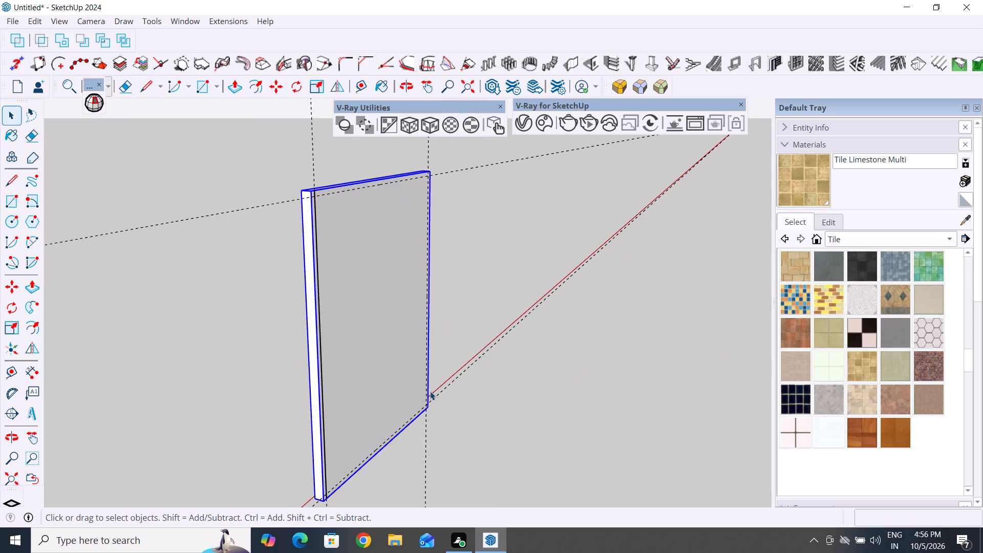
pyautogui.scroll(1, 392, 308)
pyautogui.moveTo(503, 363); pyautogui.dragTo(445, 381, button='middle')
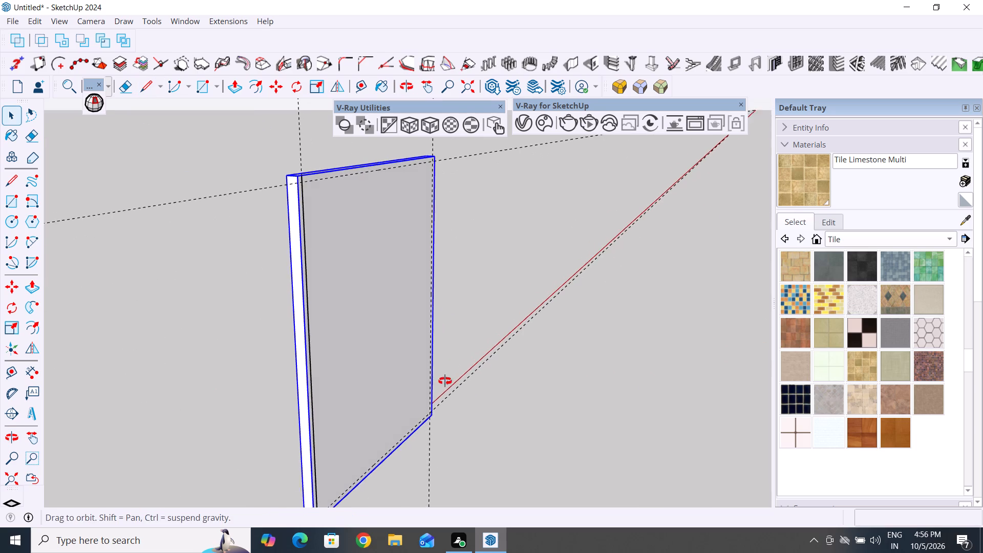
pyautogui.moveTo(445, 381); pyautogui.dragTo(406, 367, button='middle')
pyautogui.scroll(-4, 398, 361)
pyautogui.rightClick(398, 361)
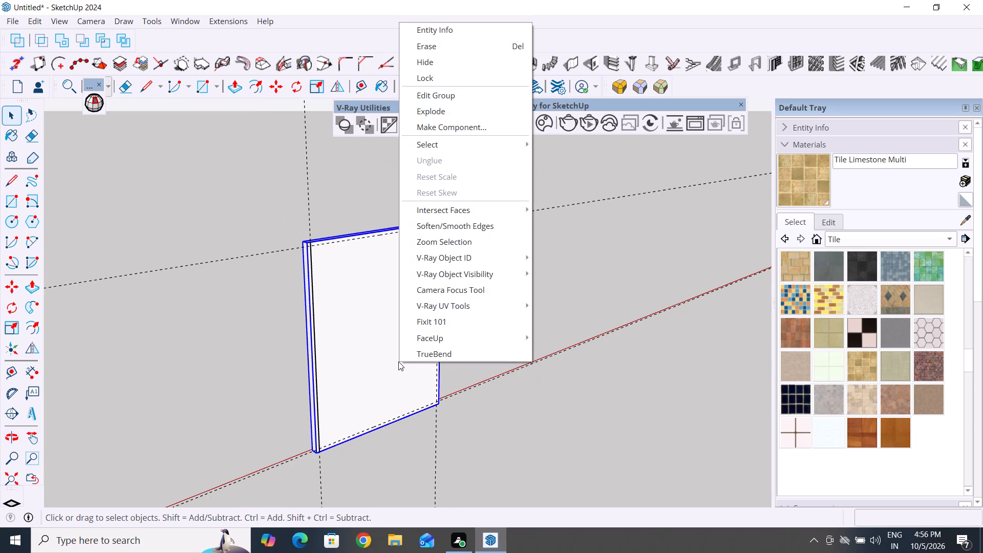
pyautogui.click(459, 115)
pyautogui.click(531, 314)
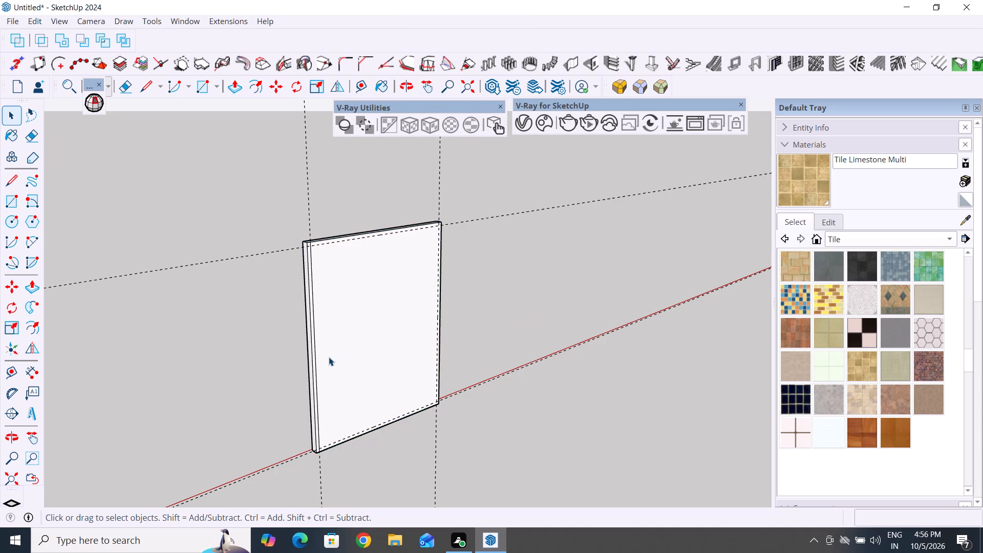
# Push/Pull the 1" strip along the panel's left edge outward by 2' to form a side wall.
pyautogui.scroll(4, 324, 355)
pyautogui.moveTo(357, 397); pyautogui.dragTo(303, 415, button='middle')
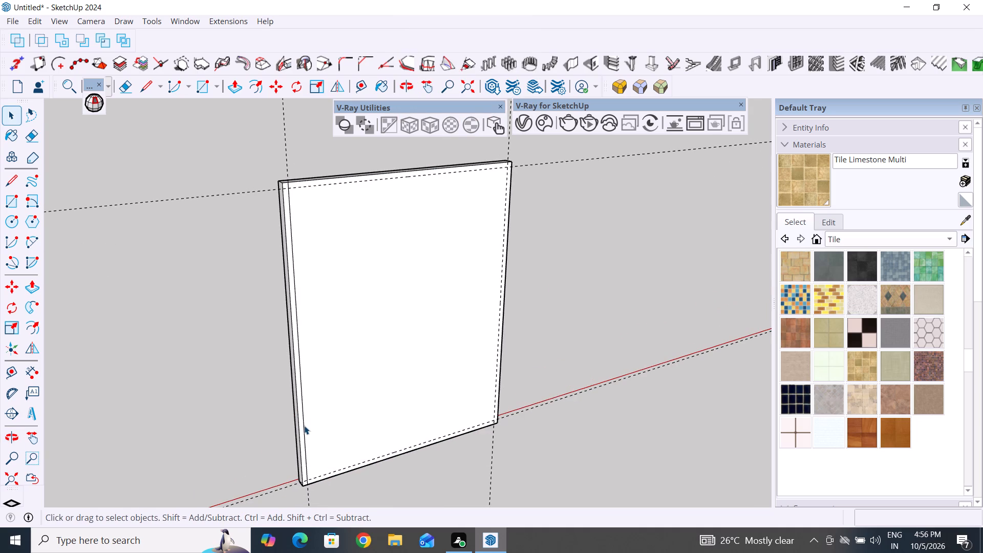
pyautogui.click(301, 423)
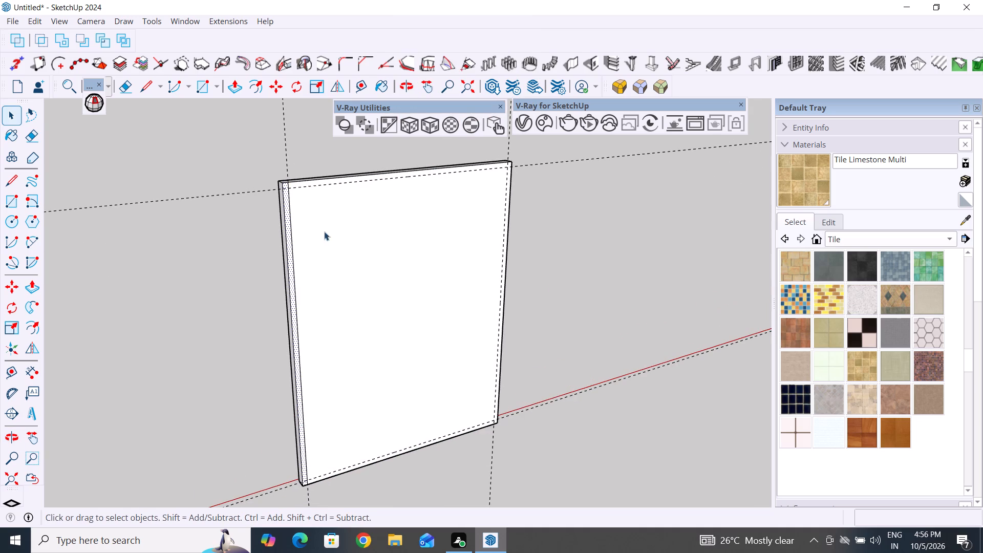
pyautogui.click(242, 89)
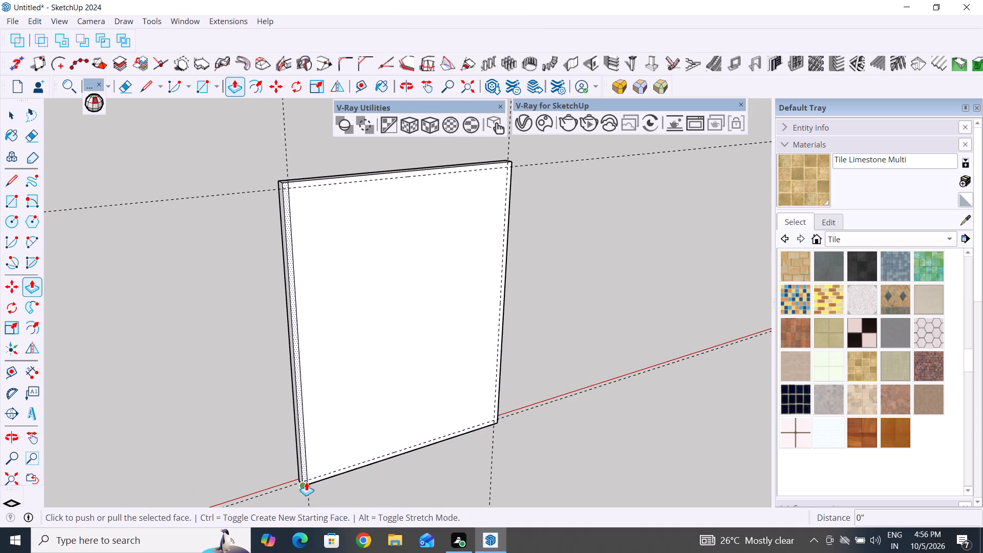
pyautogui.click(306, 482)
pyautogui.scroll(-9, 355, 480)
pyautogui.moveTo(351, 477); pyautogui.dragTo(489, 479, button='middle')
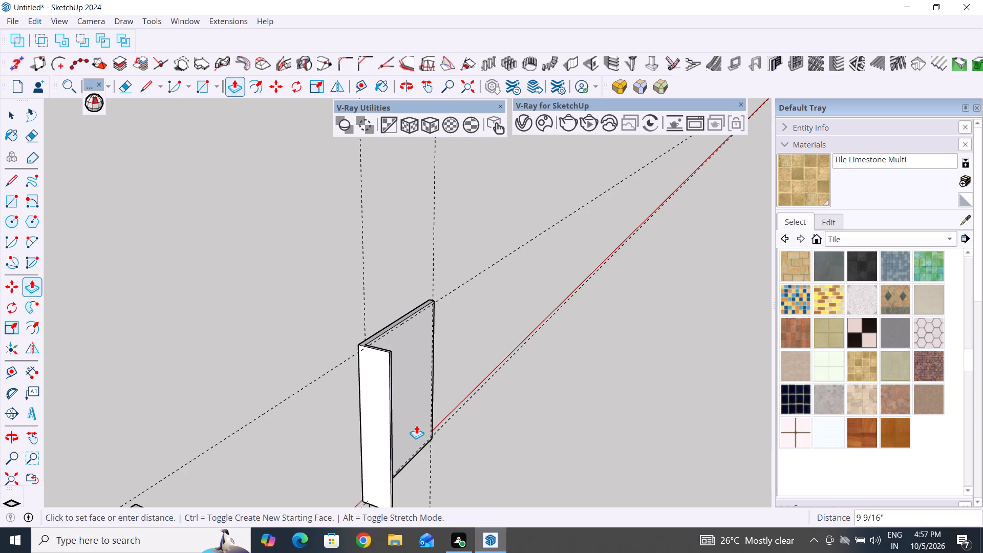
pyautogui.scroll(-5, 459, 453)
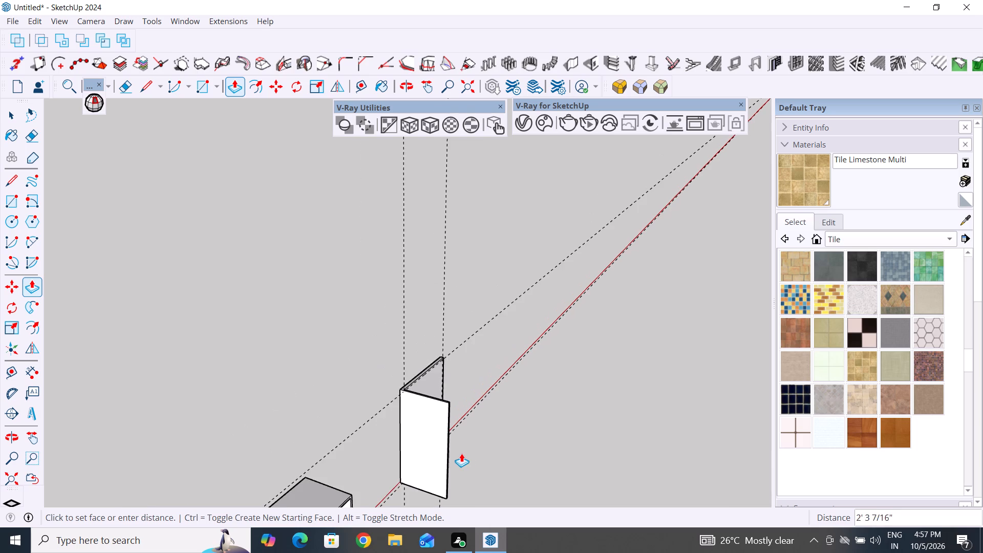
pyautogui.moveTo(466, 454); pyautogui.dragTo(411, 441, button='middle')
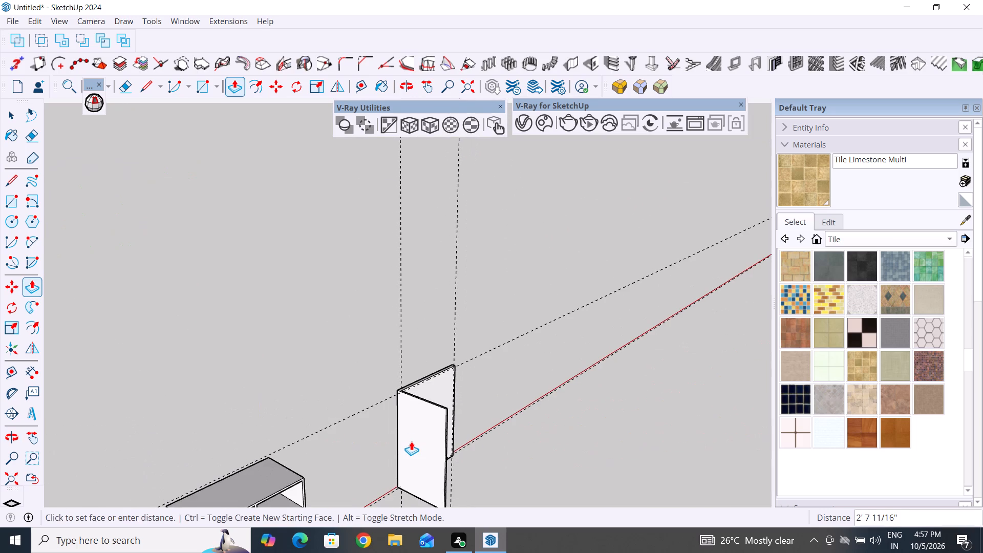
pyautogui.write("2'")
pyautogui.press('Return')
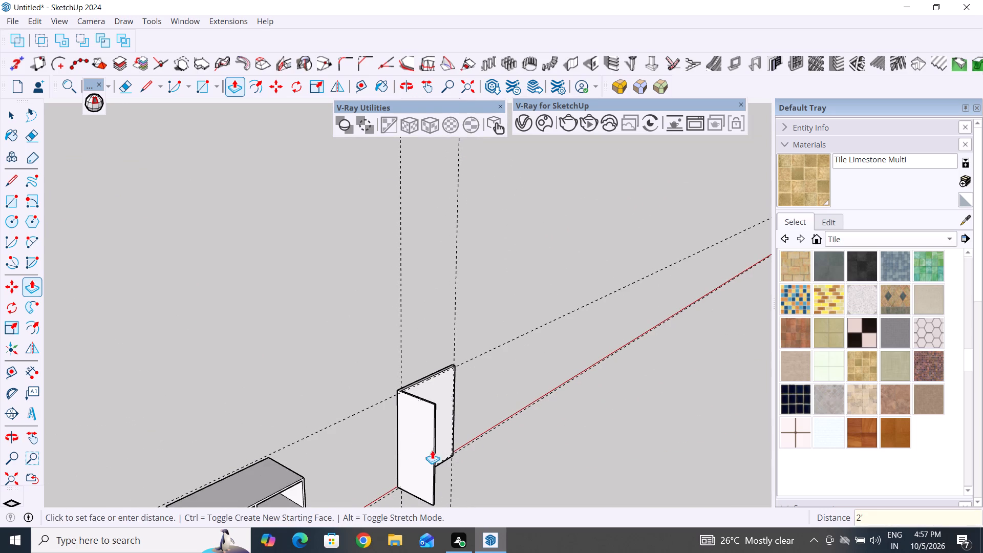
pyautogui.click(15, 111)
pyautogui.click(155, 289)
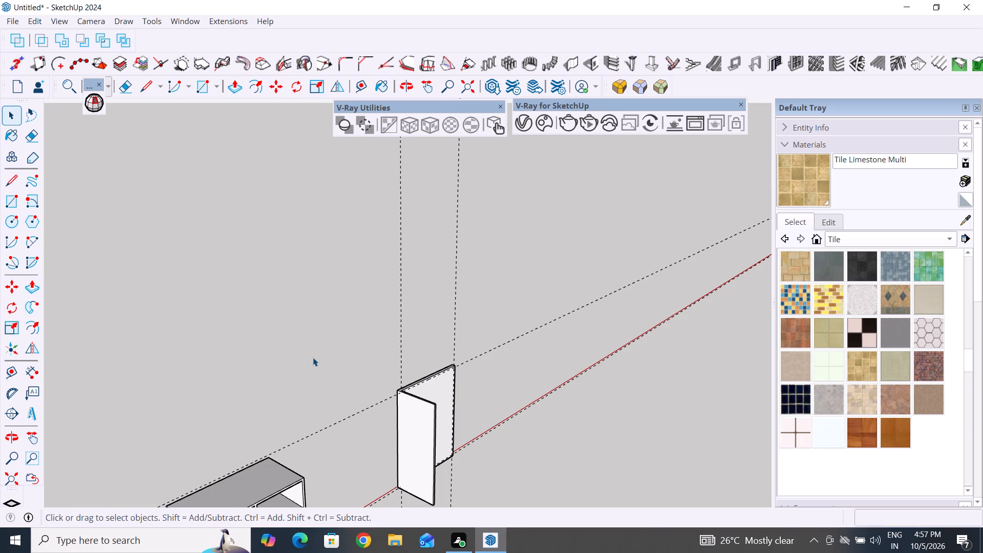
# Draw a 5' vertical line along the right guide, from the bottom to the top edge of the panel's face.
pyautogui.scroll(-5, 313, 357)
pyautogui.moveTo(448, 403); pyautogui.dragTo(228, 377, button='middle')
pyautogui.scroll(4, 564, 469)
pyautogui.scroll(-4, 370, 323)
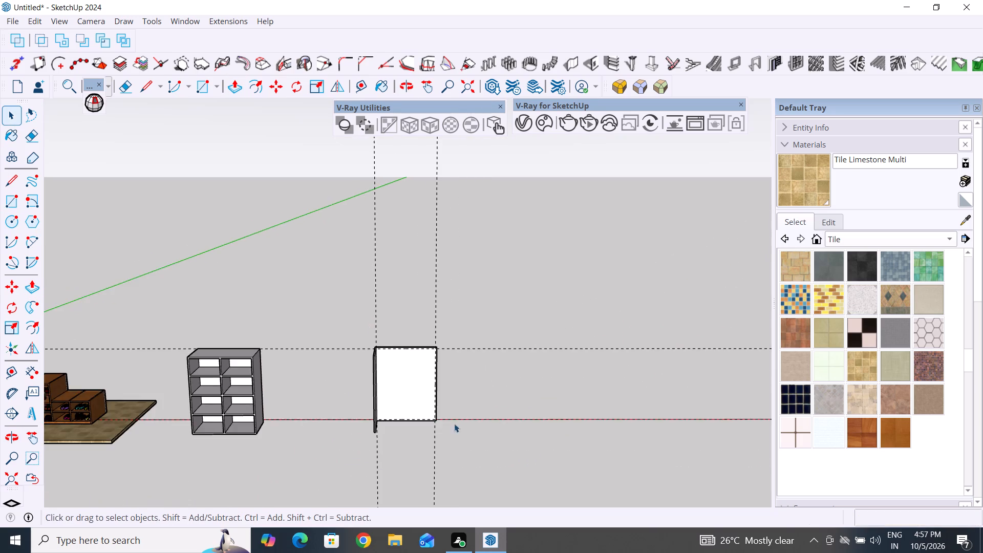
pyautogui.moveTo(450, 430); pyautogui.dragTo(335, 446, button='middle')
pyautogui.scroll(13, 423, 419)
pyautogui.moveTo(495, 298); pyautogui.dragTo(499, 306, button='middle')
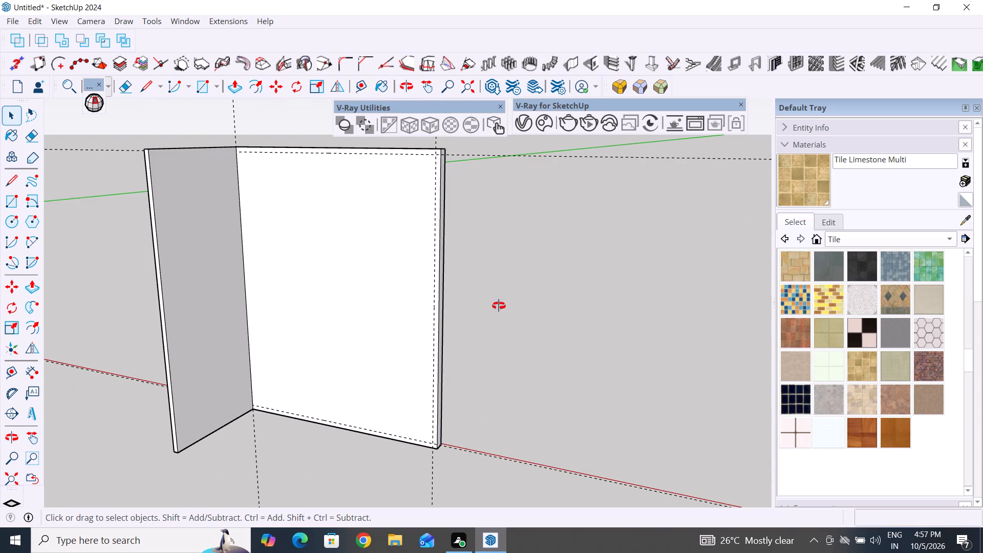
pyautogui.moveTo(499, 306); pyautogui.dragTo(493, 272, button='middle')
pyautogui.scroll(-6, 460, 254)
pyautogui.scroll(3, 450, 196)
pyautogui.scroll(2, 487, 451)
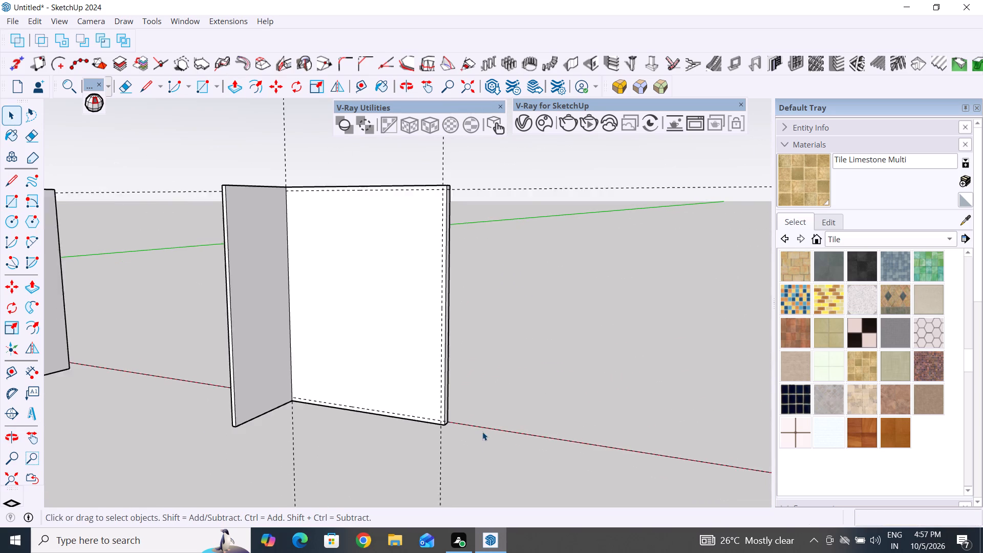
pyautogui.scroll(1, 482, 432)
pyautogui.scroll(2, 446, 153)
pyautogui.scroll(-3, 484, 324)
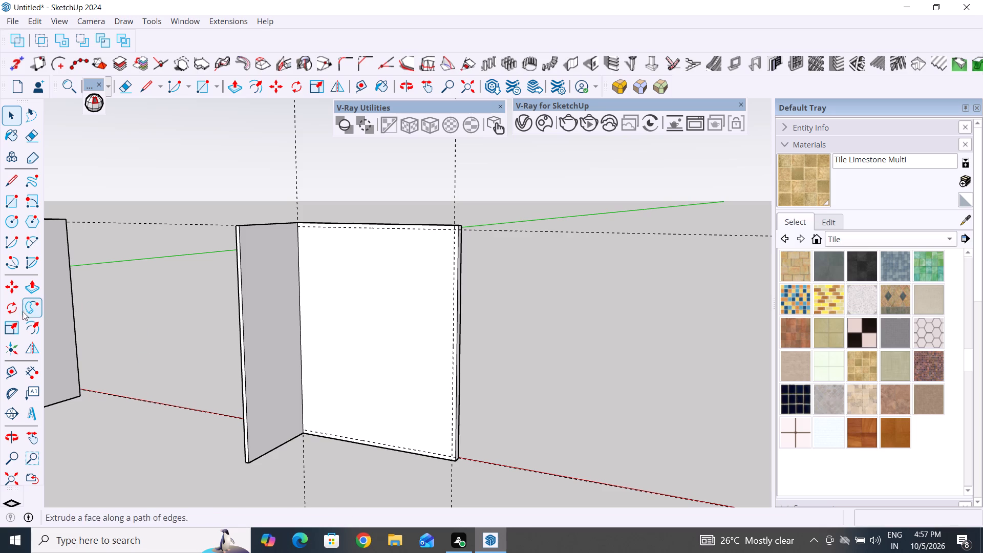
pyautogui.click(11, 176)
pyautogui.scroll(5, 463, 470)
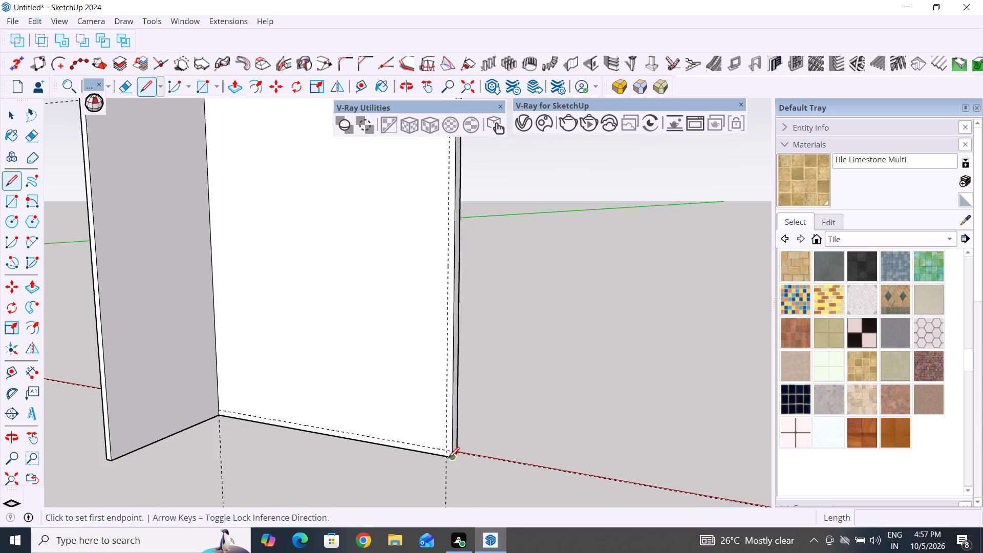
pyautogui.scroll(4, 448, 458)
pyautogui.click(444, 459)
pyautogui.scroll(-13, 447, 460)
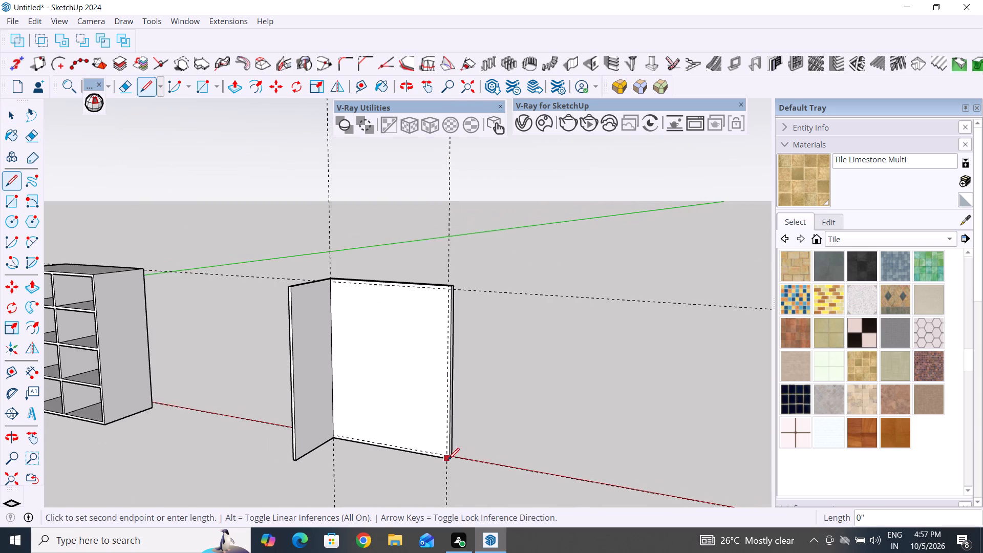
pyautogui.scroll(10, 447, 285)
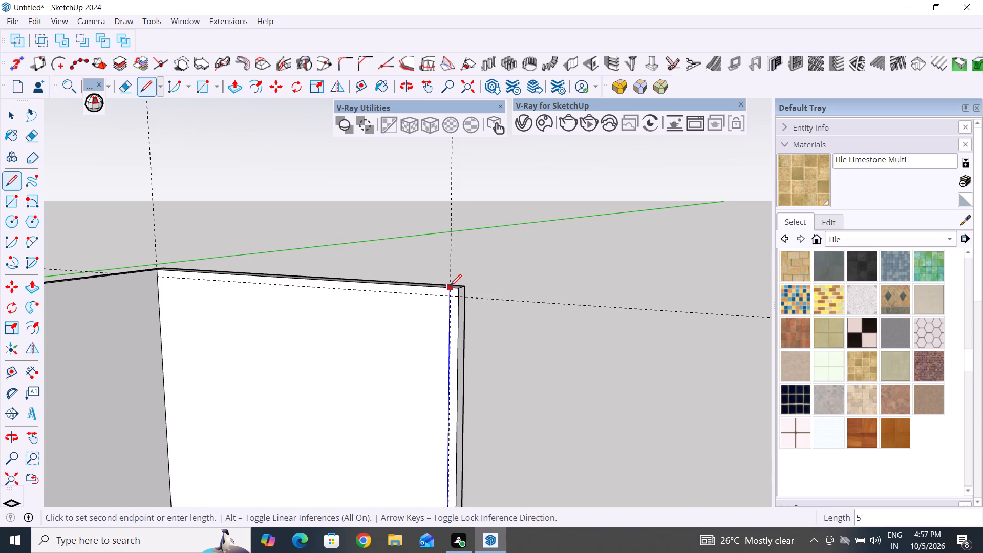
pyautogui.click(450, 286)
pyautogui.click(14, 116)
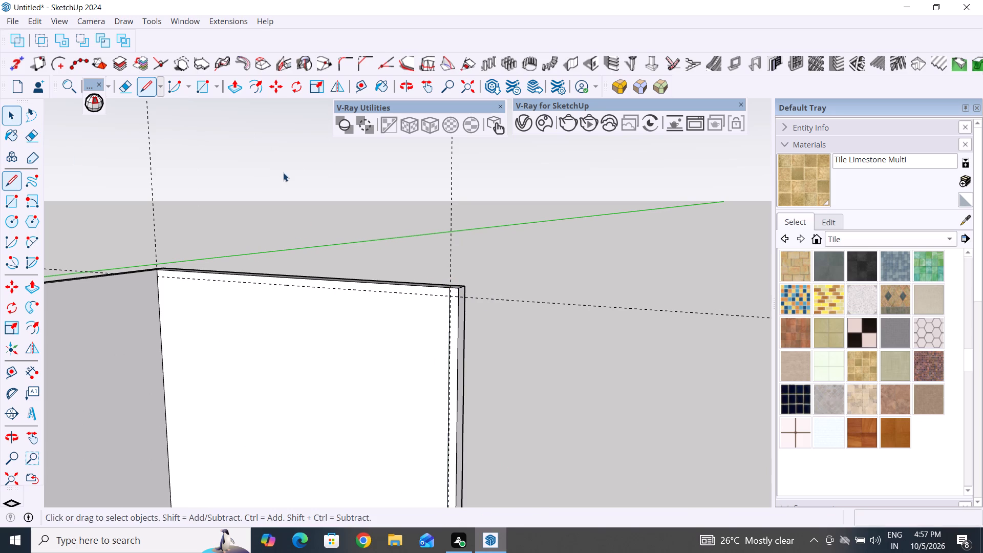
pyautogui.click(283, 173)
# Push/Pull the 1" strip along the back panel's right edge outward by 2' to form the second side wall, and deselect.
pyautogui.scroll(-6, 480, 294)
pyautogui.scroll(-3, 541, 295)
pyautogui.scroll(2, 518, 459)
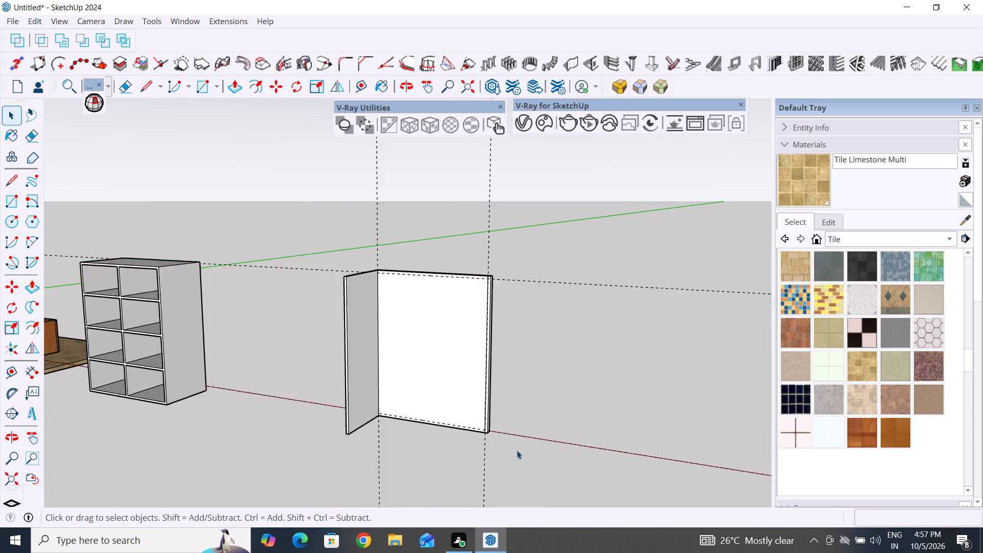
pyautogui.scroll(4, 517, 450)
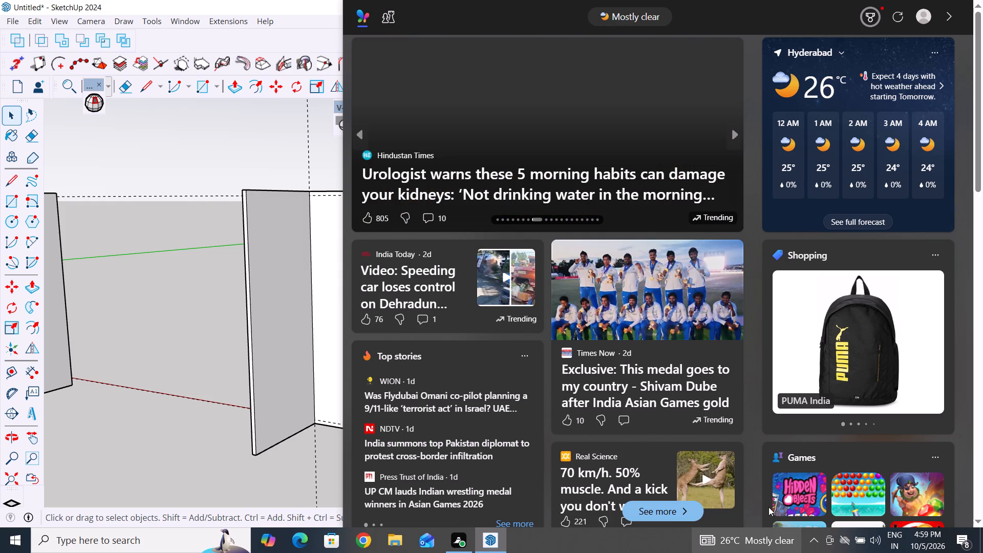
pyautogui.scroll(-5, 275, 337)
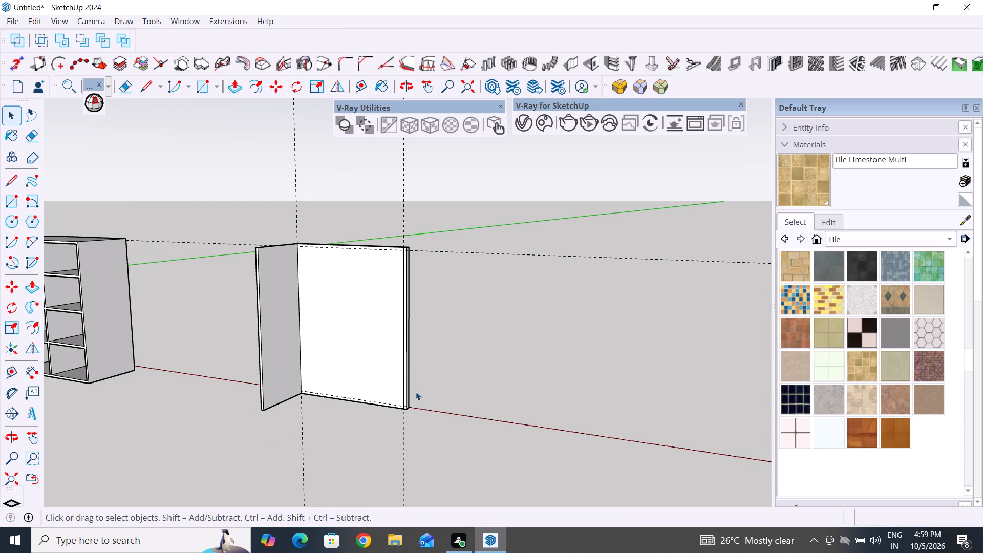
pyautogui.click(491, 316)
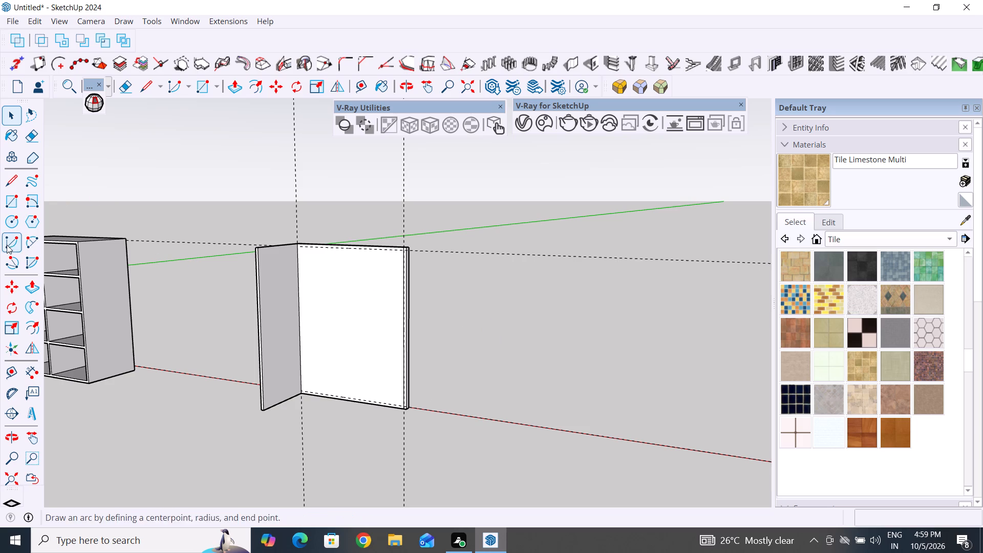
pyautogui.click(29, 289)
pyautogui.scroll(5, 424, 360)
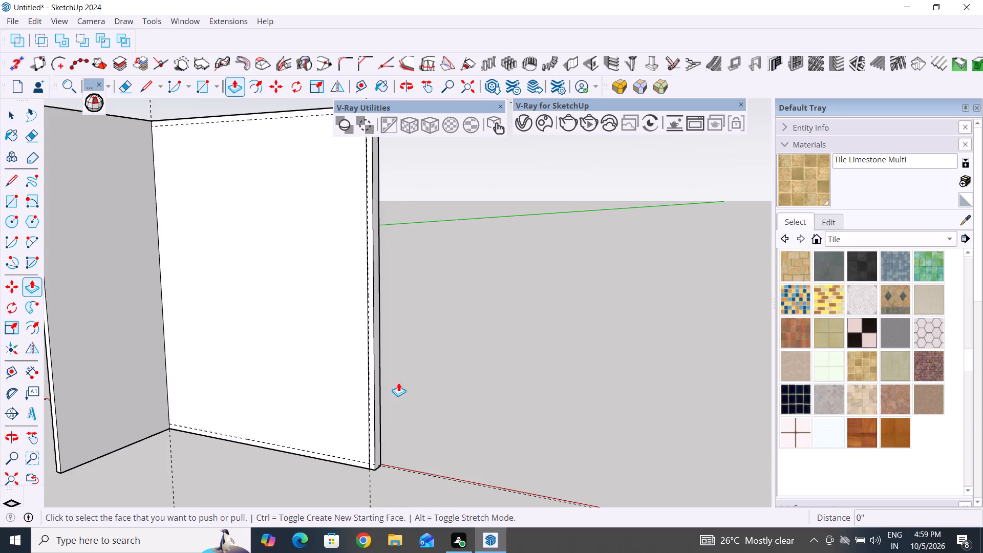
pyautogui.scroll(-5, 361, 395)
pyautogui.moveTo(357, 402); pyautogui.dragTo(402, 441, button='middle')
pyautogui.scroll(4, 361, 435)
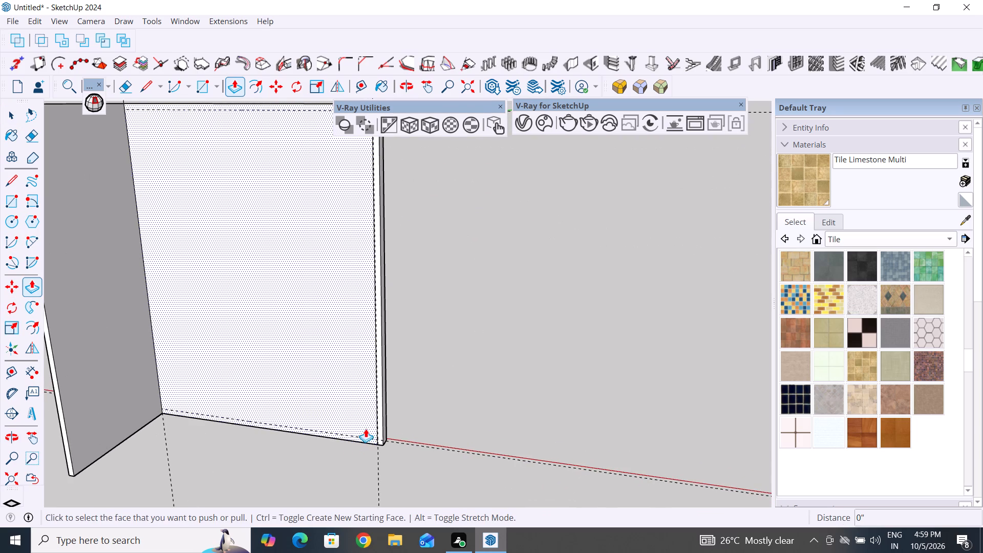
pyautogui.click(380, 428)
pyautogui.scroll(-6, 380, 428)
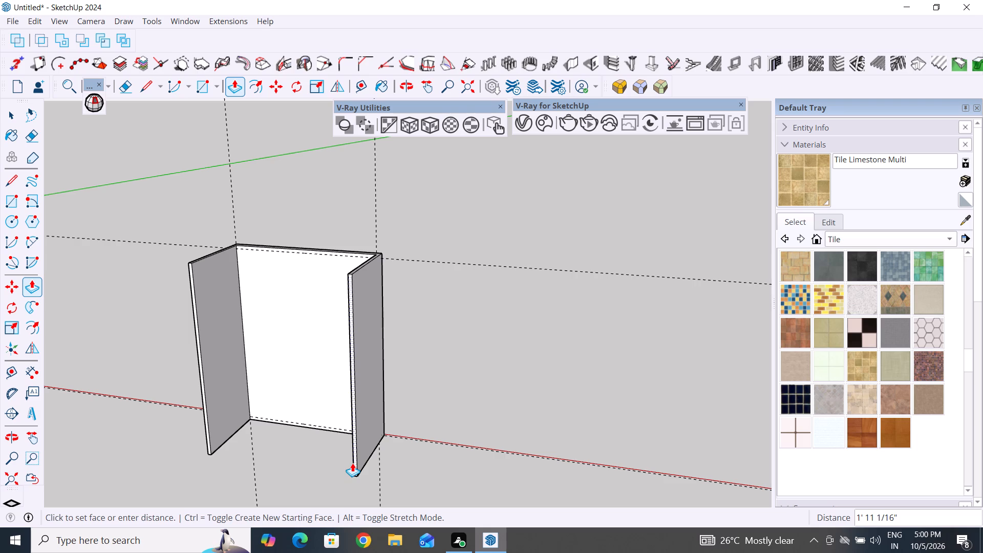
pyautogui.scroll(-4, 379, 432)
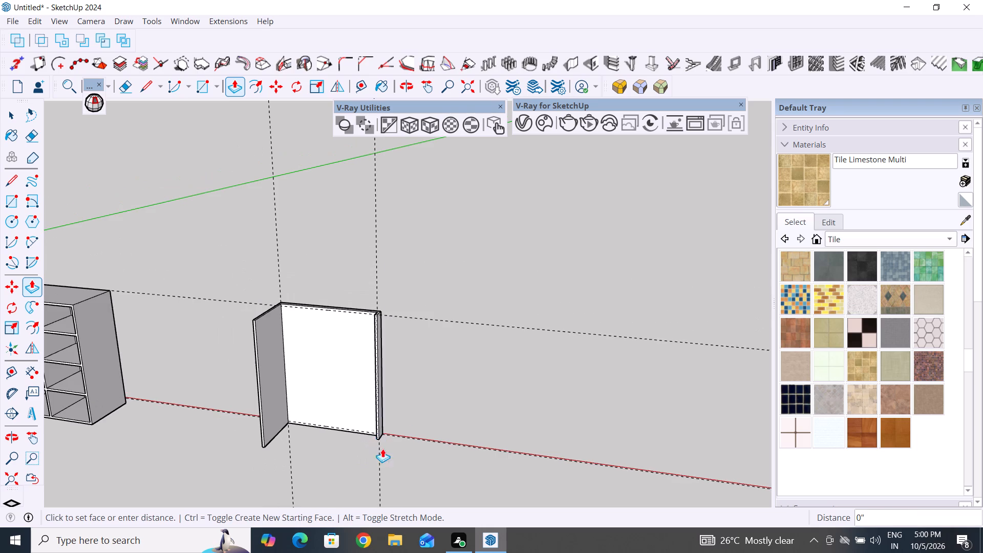
pyautogui.moveTo(354, 454); pyautogui.dragTo(393, 512, button='middle')
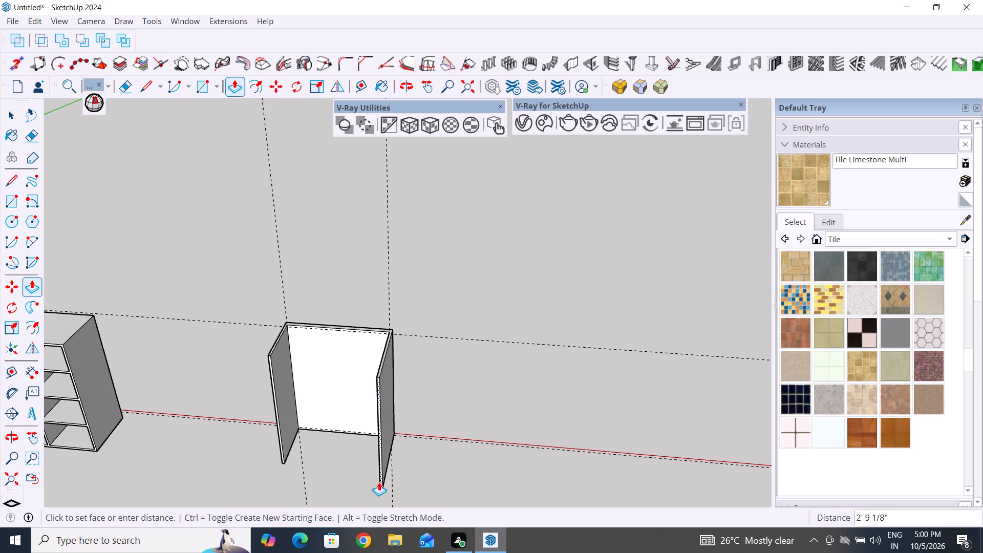
pyautogui.scroll(1, 380, 473)
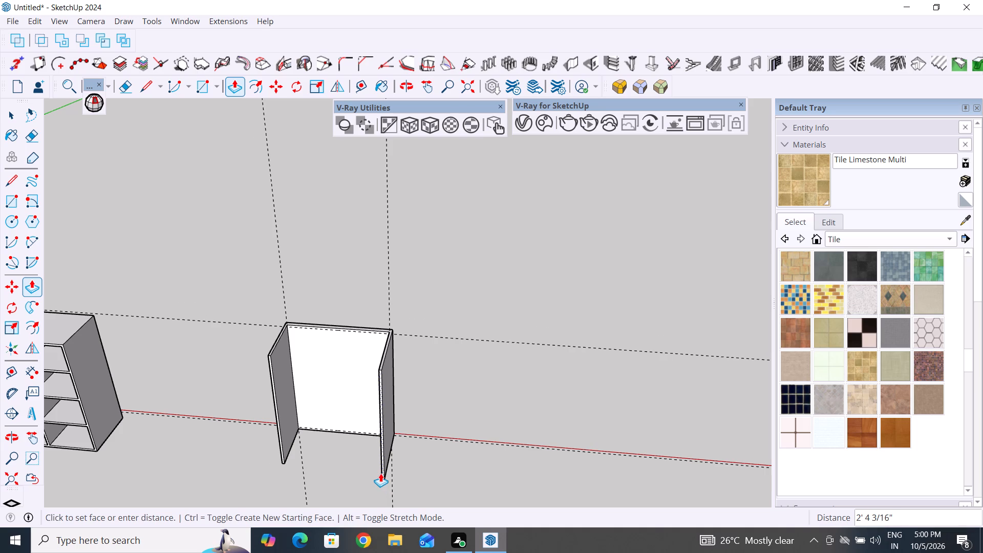
pyautogui.scroll(1, 380, 473)
pyautogui.moveTo(389, 476); pyautogui.dragTo(585, 455, button='middle')
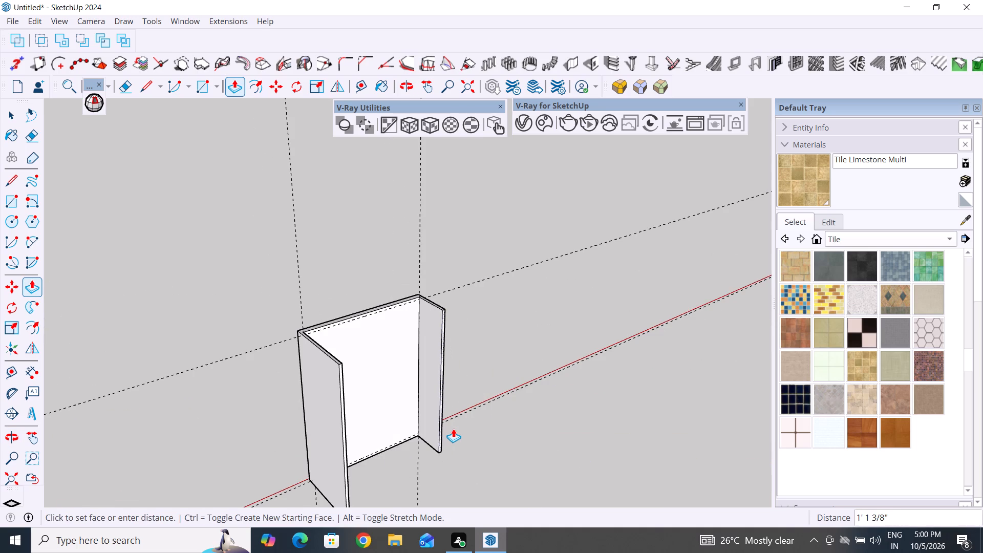
pyautogui.write("2'")
pyautogui.press('Return')
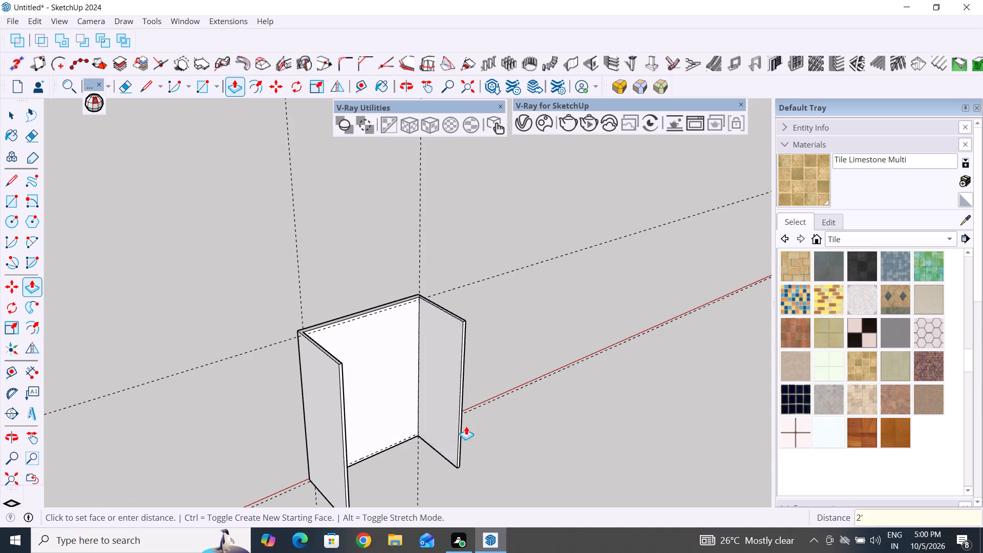
pyautogui.click(13, 114)
pyautogui.click(97, 195)
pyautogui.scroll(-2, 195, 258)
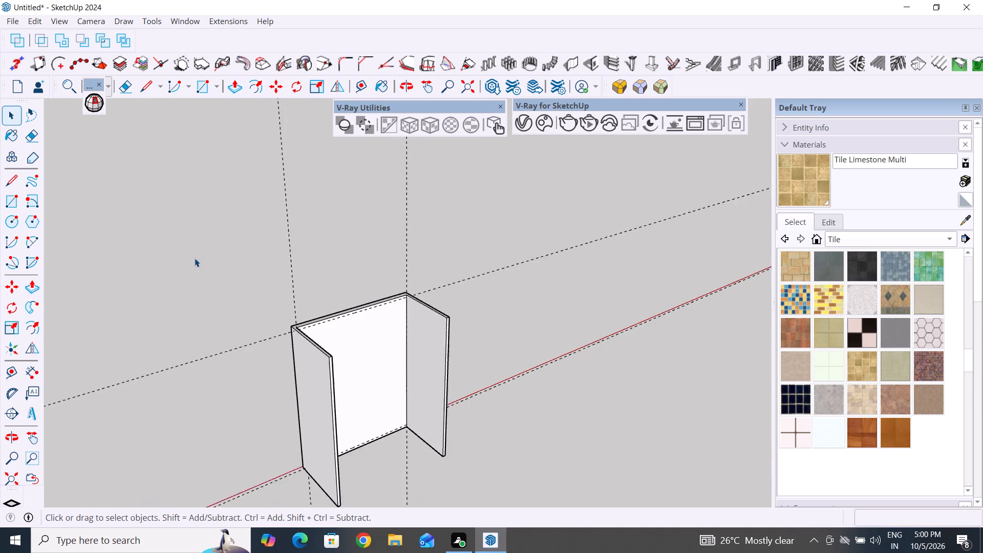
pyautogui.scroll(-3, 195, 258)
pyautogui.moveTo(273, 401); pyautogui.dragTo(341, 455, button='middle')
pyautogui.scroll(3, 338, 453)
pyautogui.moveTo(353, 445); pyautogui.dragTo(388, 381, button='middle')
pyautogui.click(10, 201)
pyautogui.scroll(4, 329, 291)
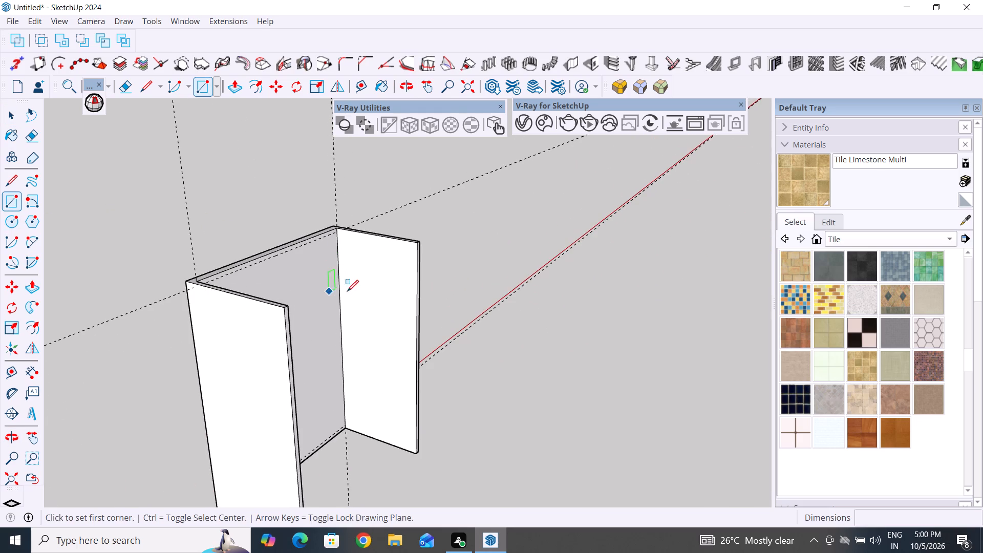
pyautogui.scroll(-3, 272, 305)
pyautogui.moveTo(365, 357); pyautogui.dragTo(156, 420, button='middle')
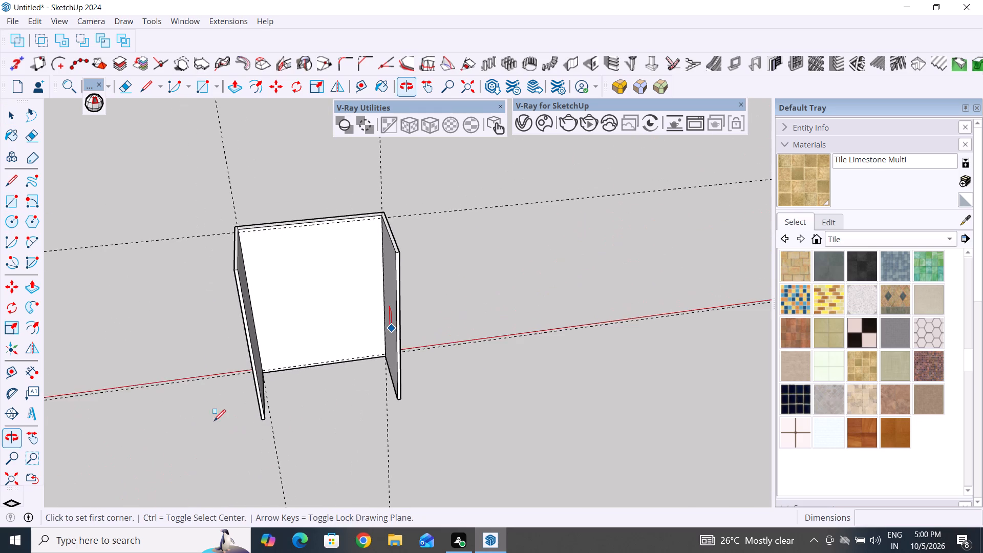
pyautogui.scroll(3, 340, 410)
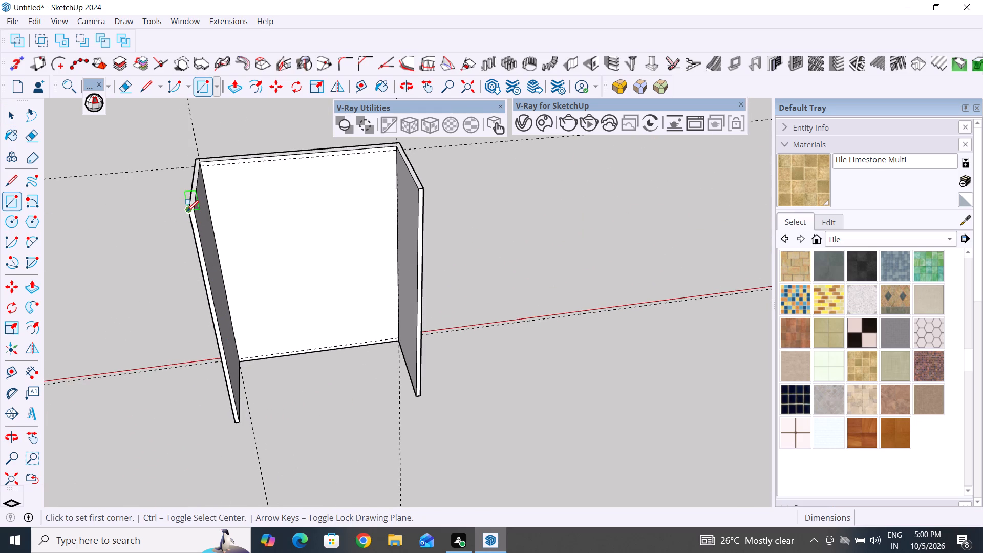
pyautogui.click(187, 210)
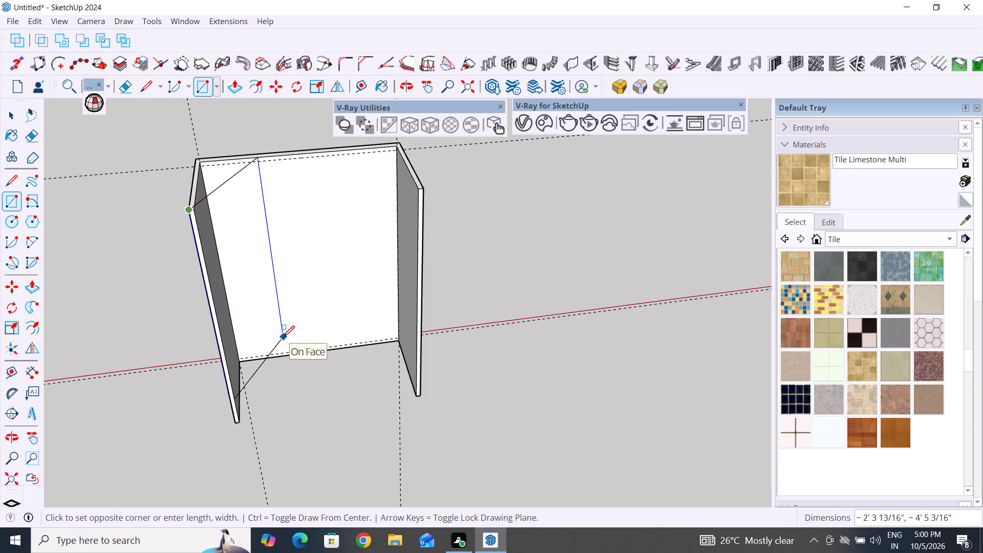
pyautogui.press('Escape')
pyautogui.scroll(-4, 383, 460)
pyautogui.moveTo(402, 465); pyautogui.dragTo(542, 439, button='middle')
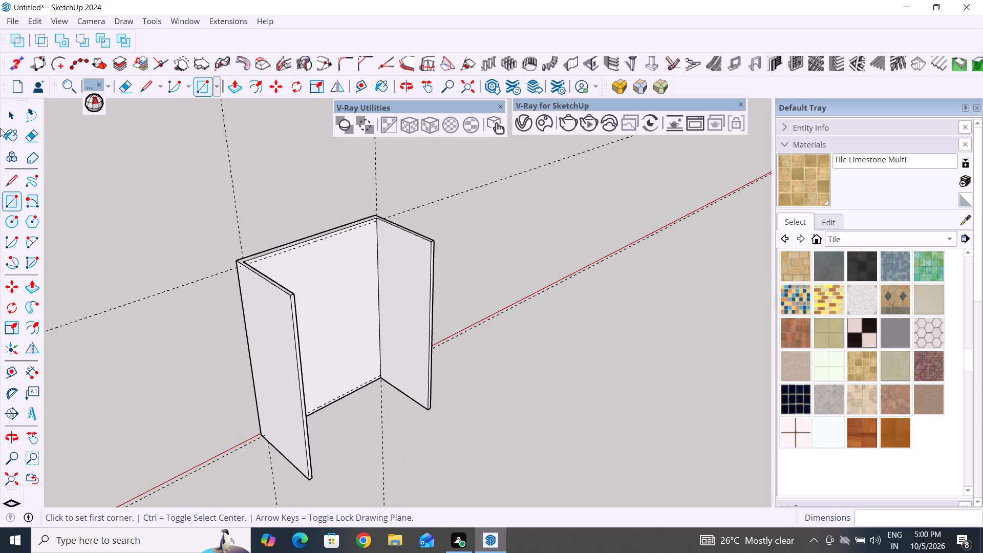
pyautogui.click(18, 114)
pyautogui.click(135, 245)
# Place a vertical guide at the middle of the back panel, about 1' 11" from the left side wall's inner edge.
pyautogui.scroll(3, 341, 366)
pyautogui.moveTo(343, 366); pyautogui.dragTo(224, 325, button='middle')
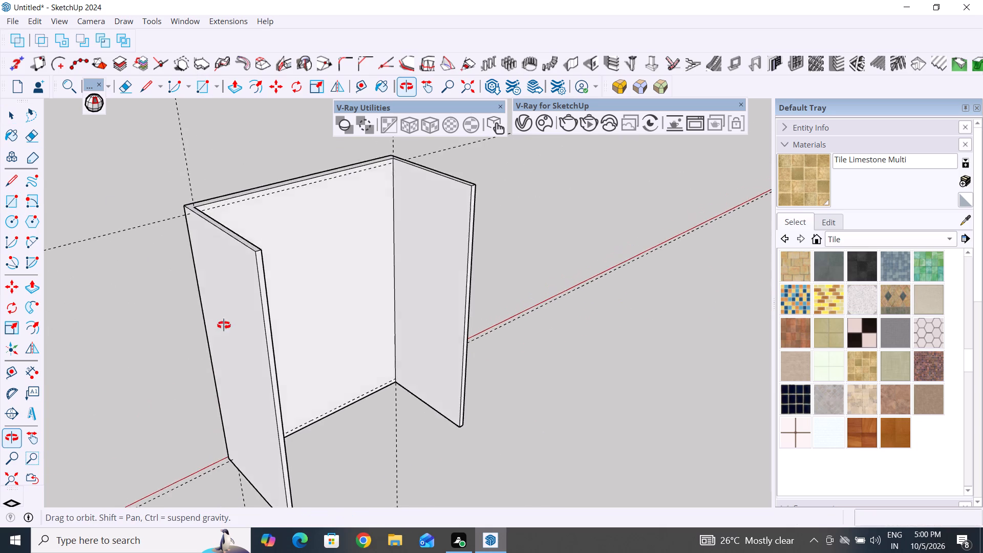
pyautogui.moveTo(224, 325); pyautogui.dragTo(228, 327, button='middle')
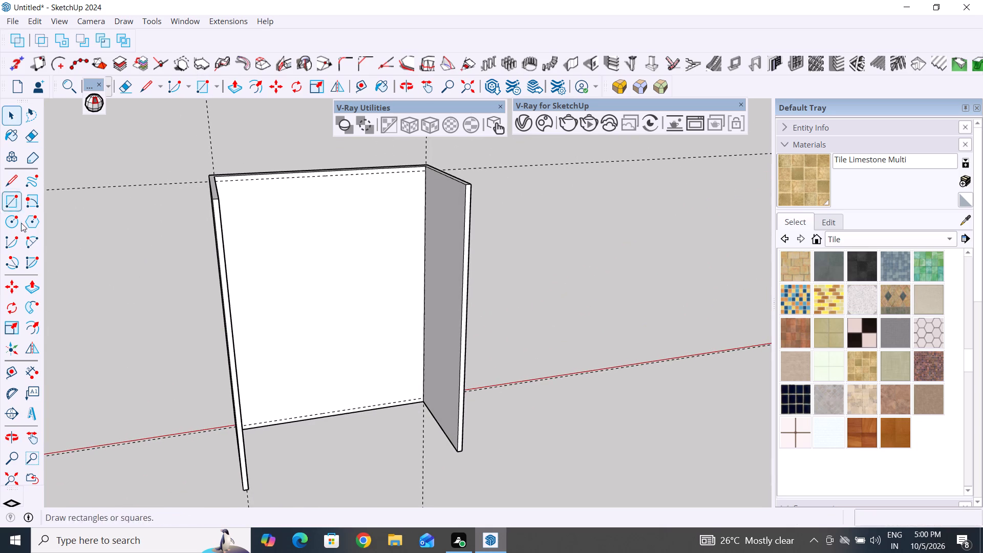
pyautogui.click(11, 374)
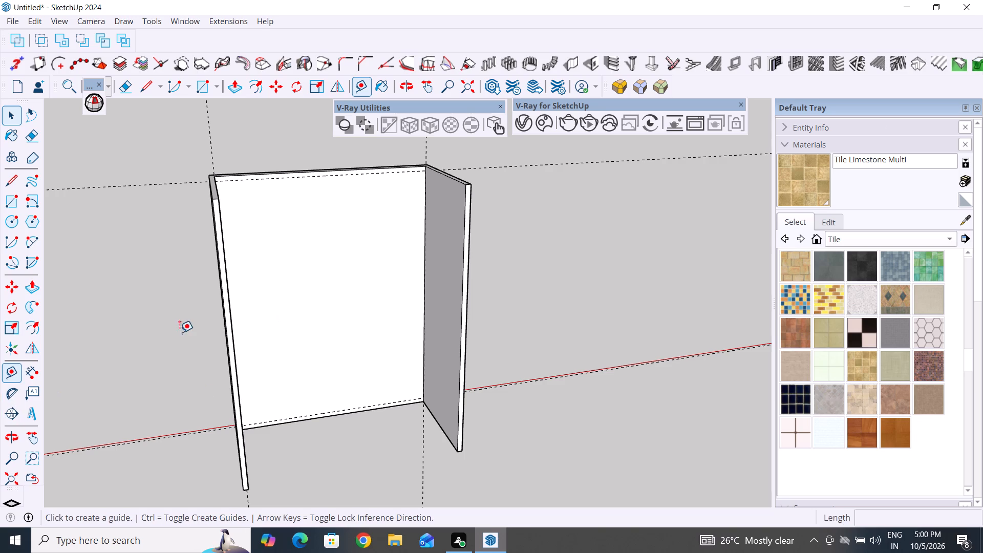
pyautogui.moveTo(327, 390); pyautogui.dragTo(264, 367, button='middle')
pyautogui.click(247, 337)
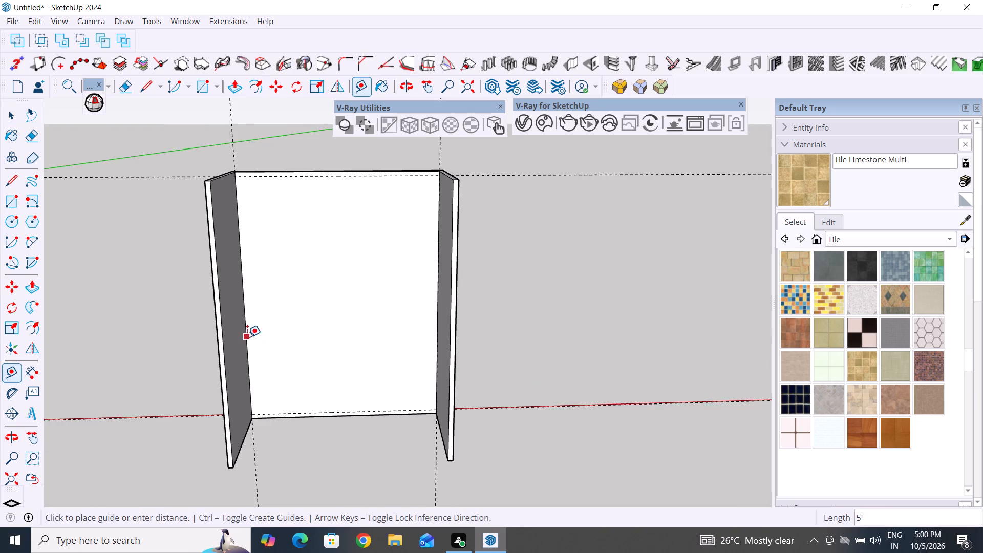
pyautogui.click(333, 172)
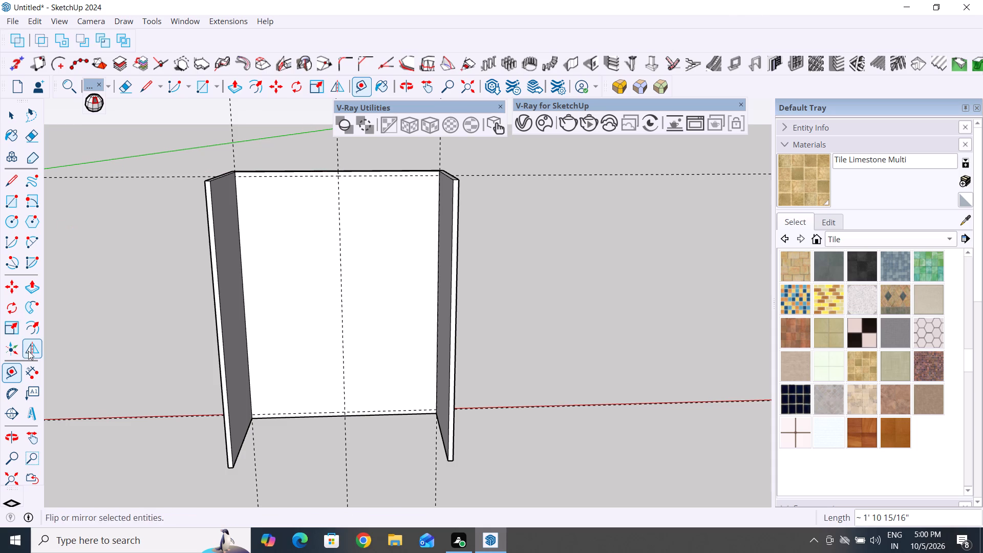
# Add vertical guides 0.5" to each side of the back panel's centre guide.
pyautogui.click(14, 370)
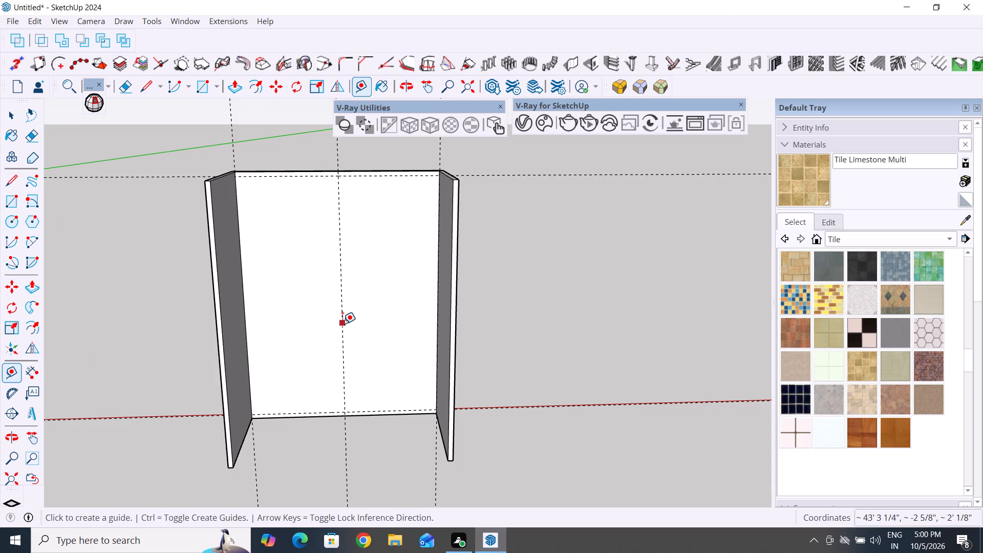
pyautogui.click(343, 324)
pyautogui.write('.5')
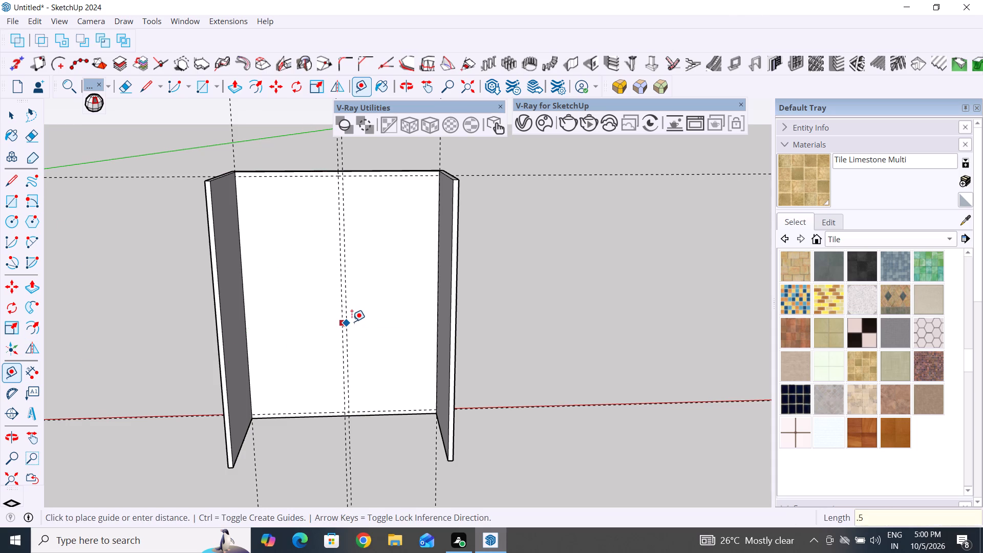
pyautogui.hotkey('shift', '"')
pyautogui.press('Return')
pyautogui.scroll(6, 315, 316)
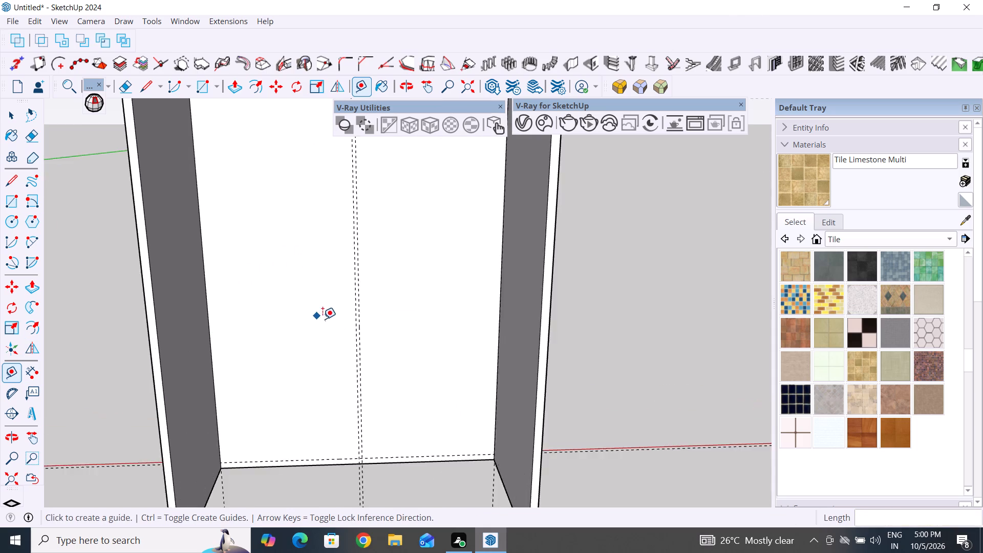
pyautogui.scroll(3, 323, 319)
pyautogui.click(375, 328)
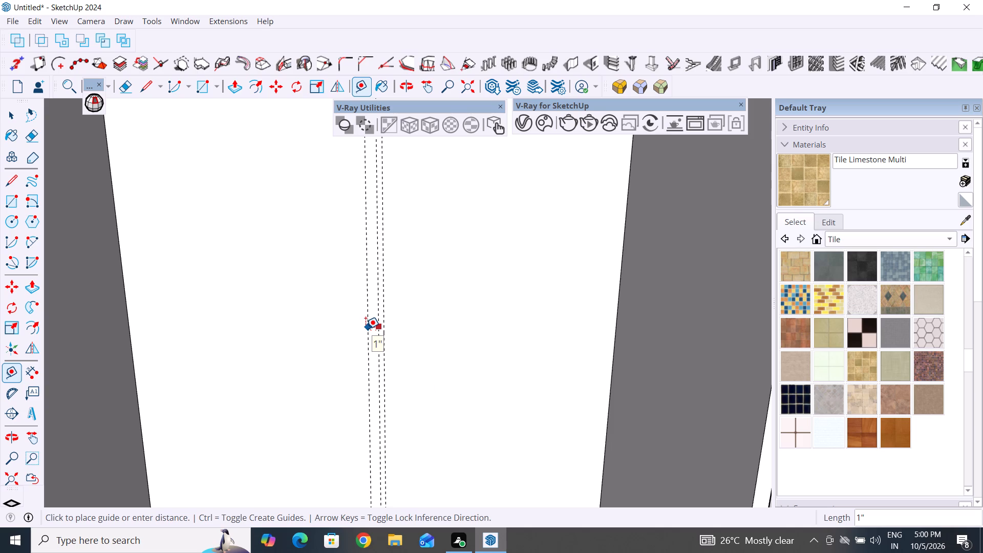
pyautogui.write('.5"')
pyautogui.press('Return')
pyautogui.click(8, 116)
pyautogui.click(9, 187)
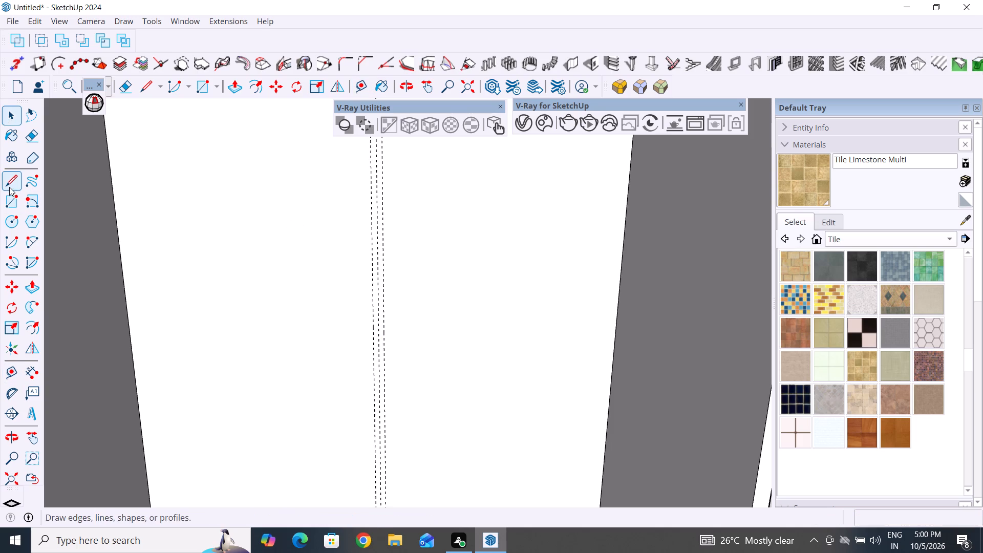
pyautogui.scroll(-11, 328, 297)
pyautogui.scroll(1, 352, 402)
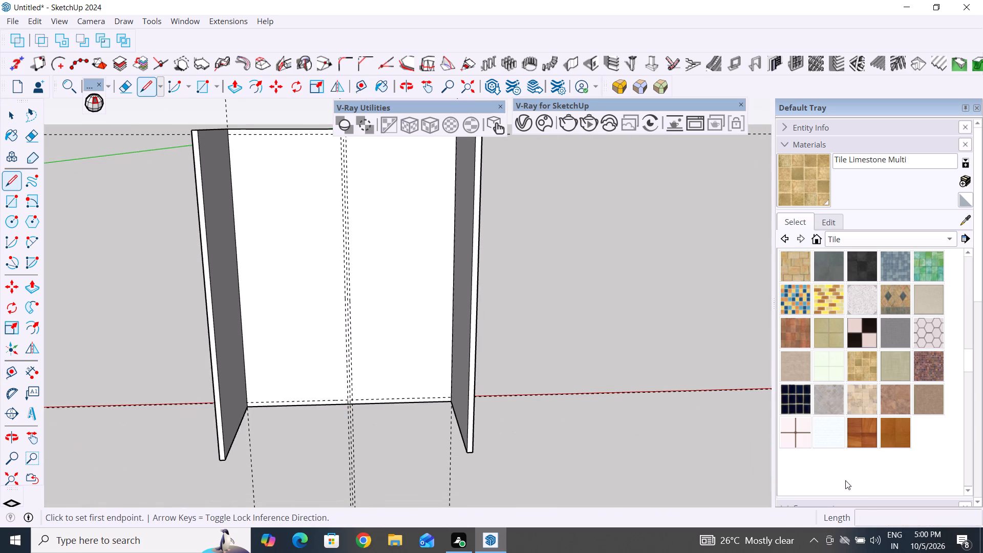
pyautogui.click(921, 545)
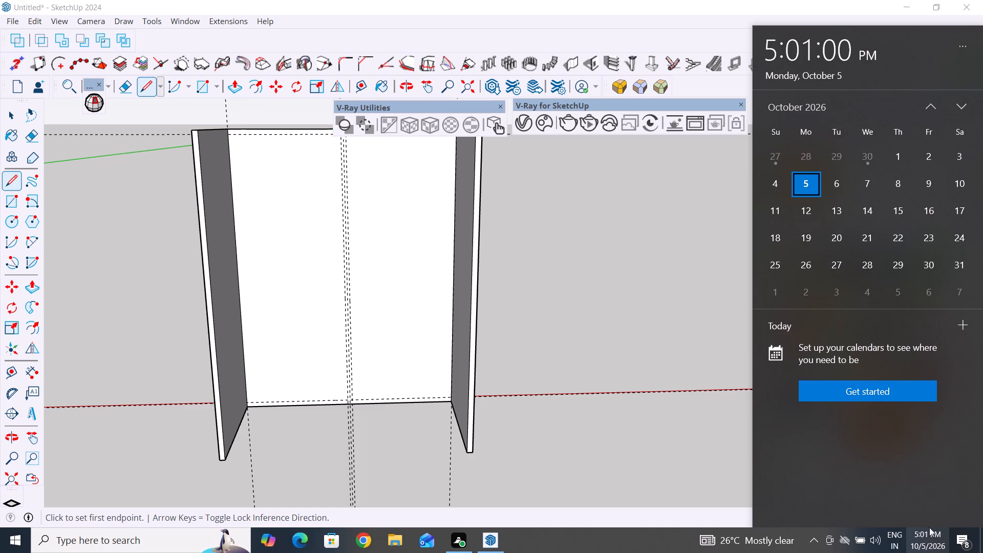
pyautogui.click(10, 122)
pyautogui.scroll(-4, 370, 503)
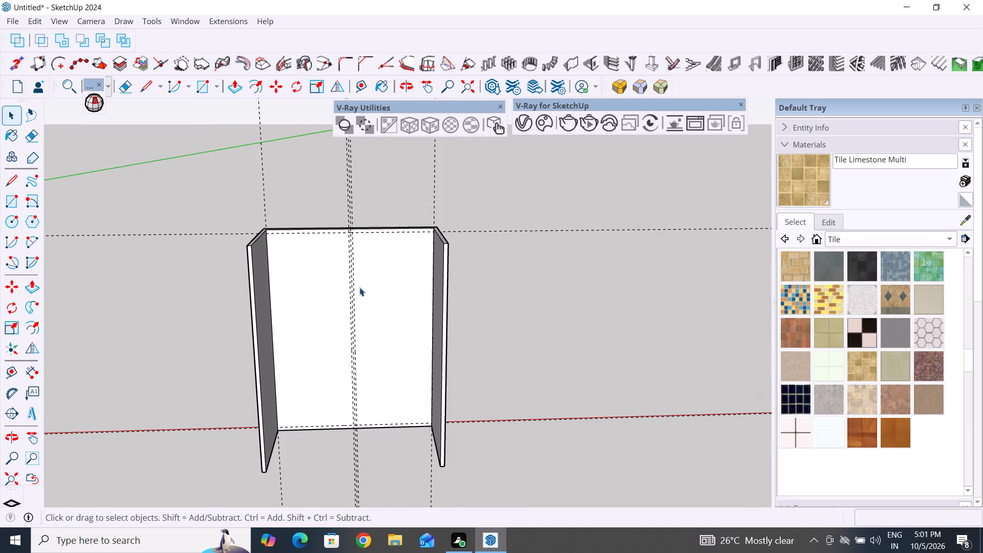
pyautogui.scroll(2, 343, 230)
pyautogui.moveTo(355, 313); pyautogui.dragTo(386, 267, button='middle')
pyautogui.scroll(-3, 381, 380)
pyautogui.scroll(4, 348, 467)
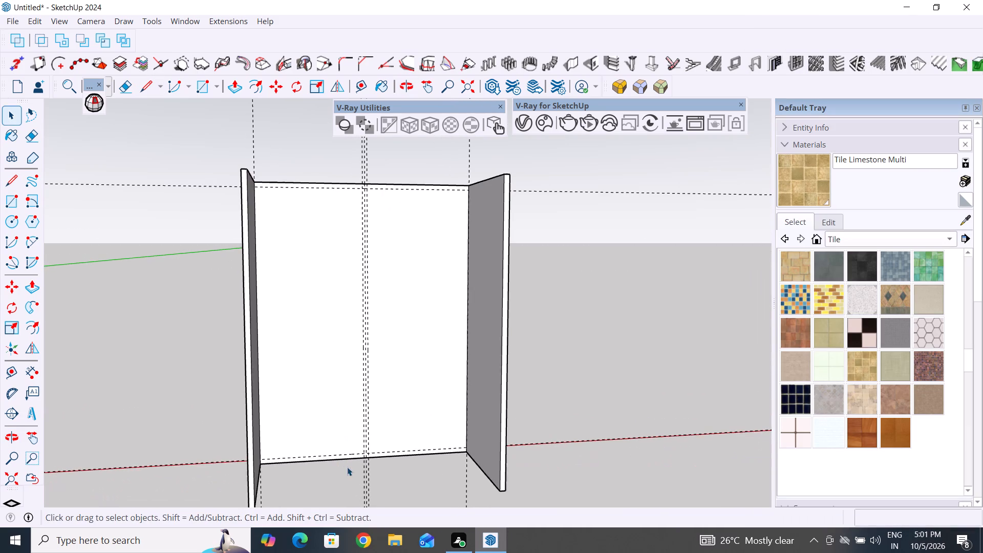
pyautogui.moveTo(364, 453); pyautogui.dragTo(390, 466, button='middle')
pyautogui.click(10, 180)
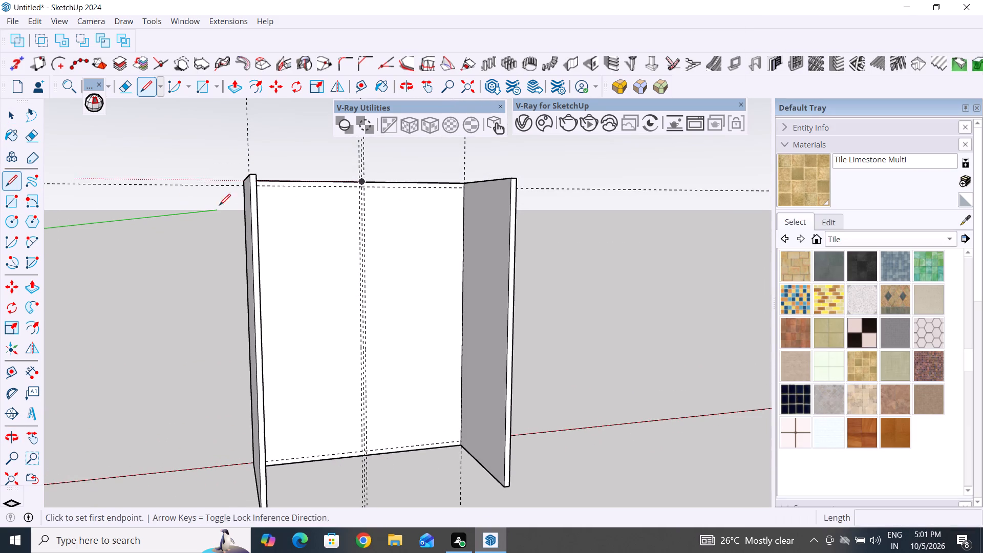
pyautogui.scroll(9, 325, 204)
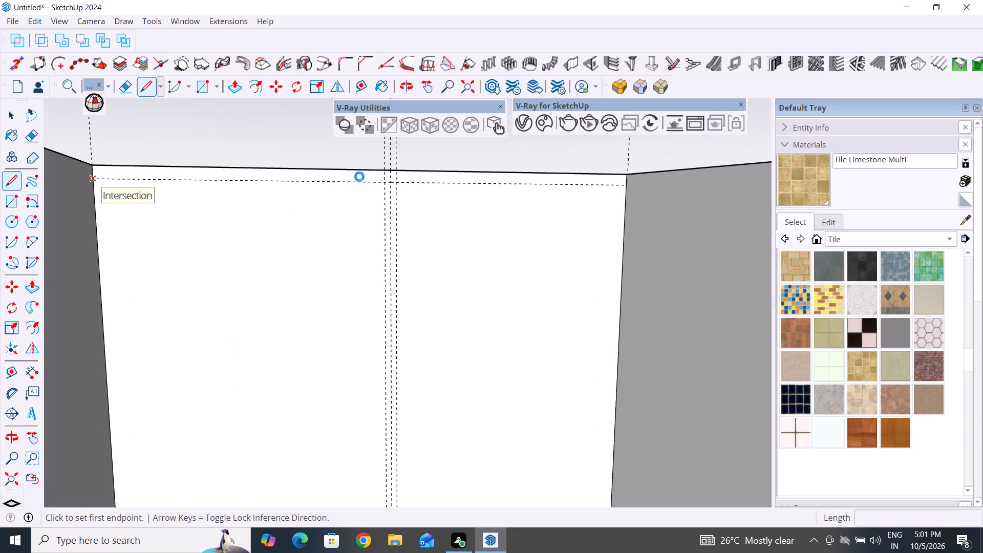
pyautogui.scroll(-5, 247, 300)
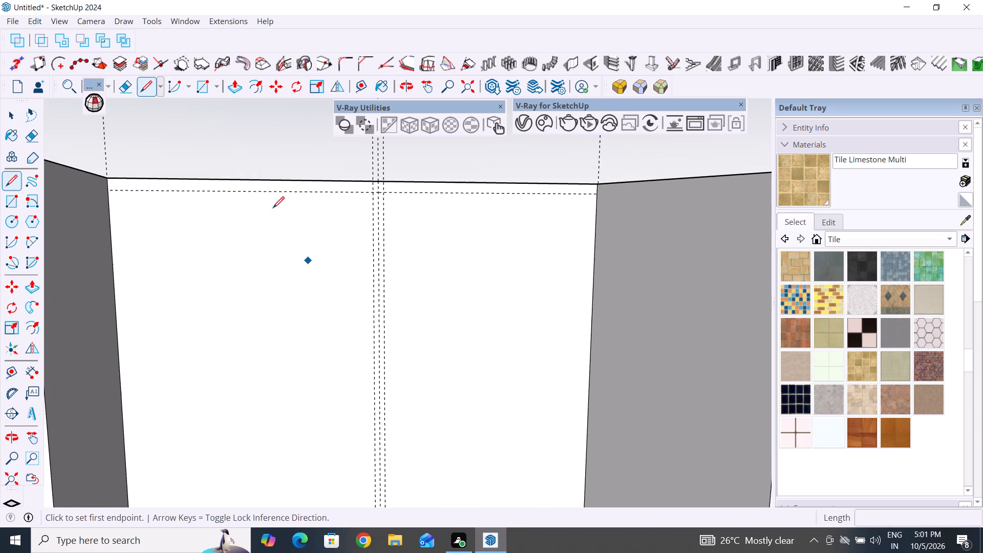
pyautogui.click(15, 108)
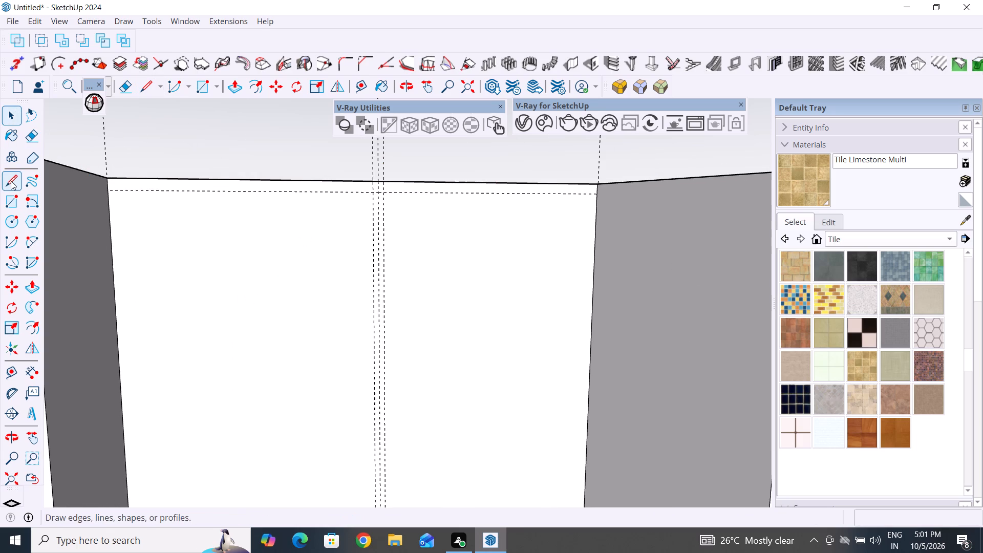
# Draw a 1" by about 3' 9 15/16" rectangle along the back panel's top edge, between the two side walls.
pyautogui.click(13, 201)
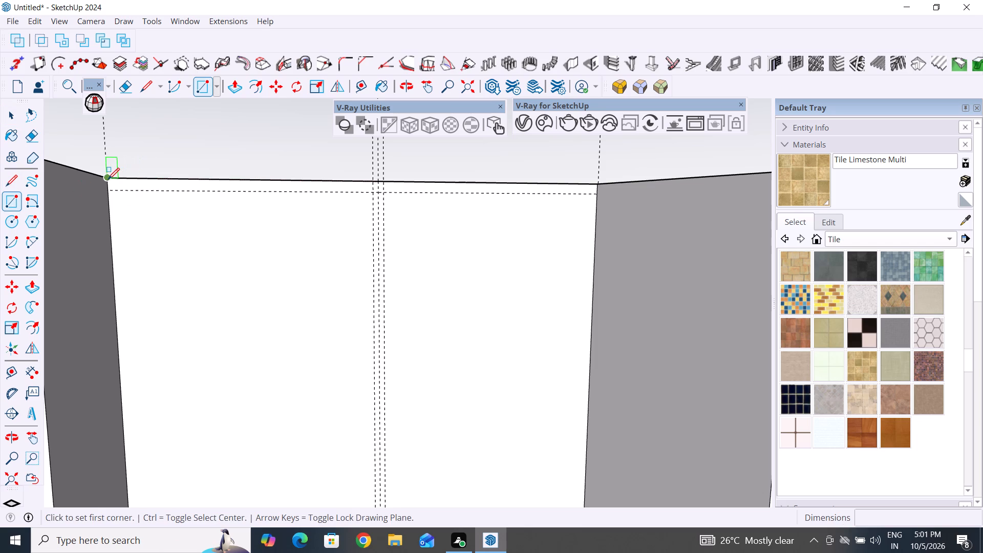
pyautogui.click(108, 179)
pyautogui.click(596, 196)
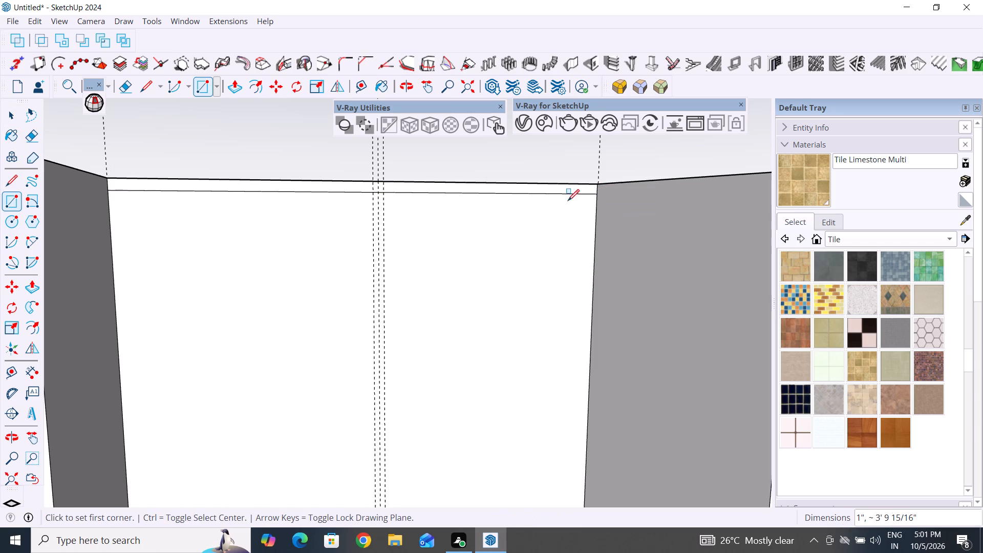
pyautogui.click(14, 110)
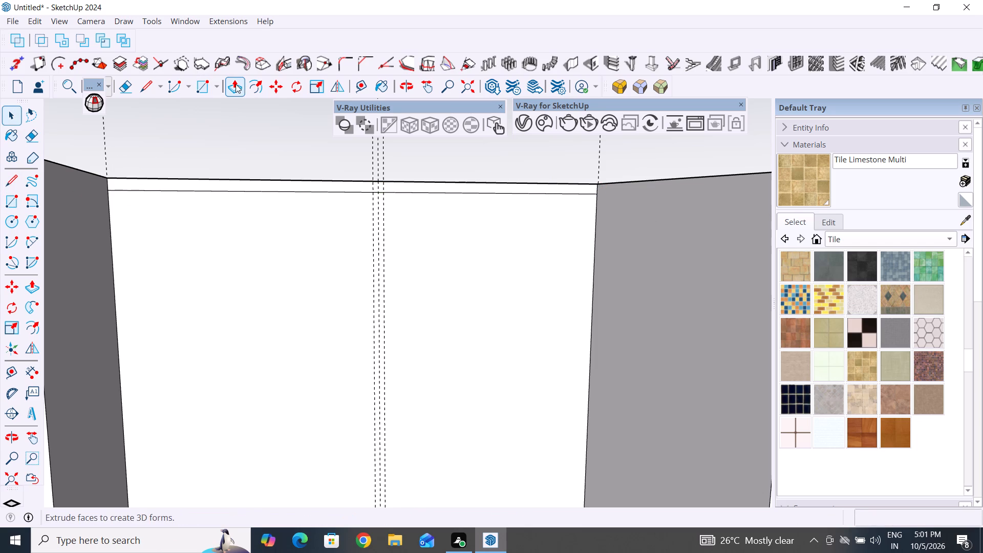
# Push/Pull the 1" strip along the back panel's top edge outward by 2' to form the cabinet's top.
pyautogui.click(236, 84)
pyautogui.scroll(-5, 280, 184)
pyautogui.moveTo(283, 189); pyautogui.dragTo(301, 265, button='middle')
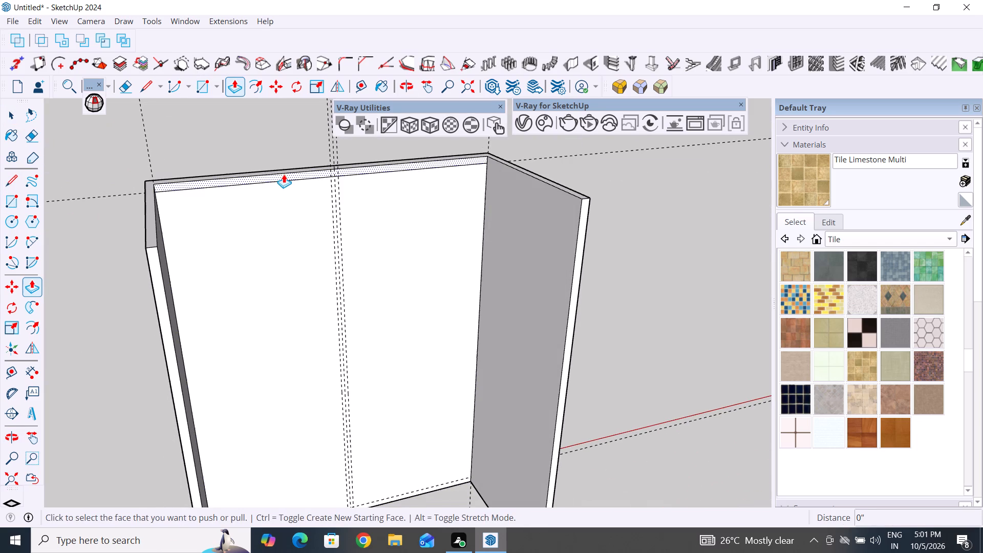
pyautogui.click(284, 174)
pyautogui.click(163, 249)
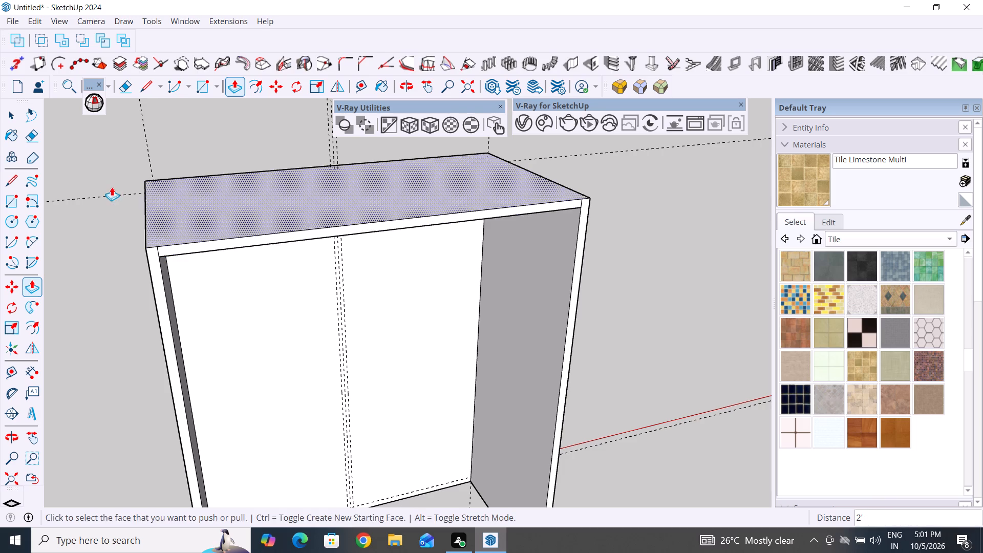
pyautogui.click(4, 117)
# Draw a 1" by about 3' 9 15/16" rectangle along the back panel's bottom edge, between the two side walls.
pyautogui.scroll(-4, 115, 128)
pyautogui.moveTo(254, 347); pyautogui.dragTo(183, 246, button='middle')
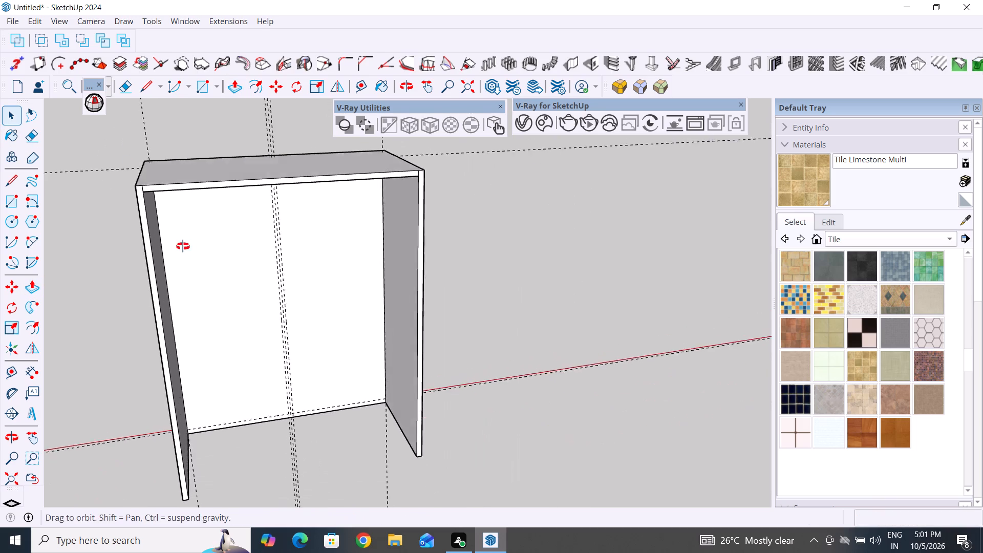
pyautogui.moveTo(183, 246); pyautogui.dragTo(178, 241, button='middle')
pyautogui.scroll(3, 205, 449)
pyautogui.scroll(-4, 276, 364)
pyautogui.moveTo(273, 437); pyautogui.dragTo(316, 428, button='middle')
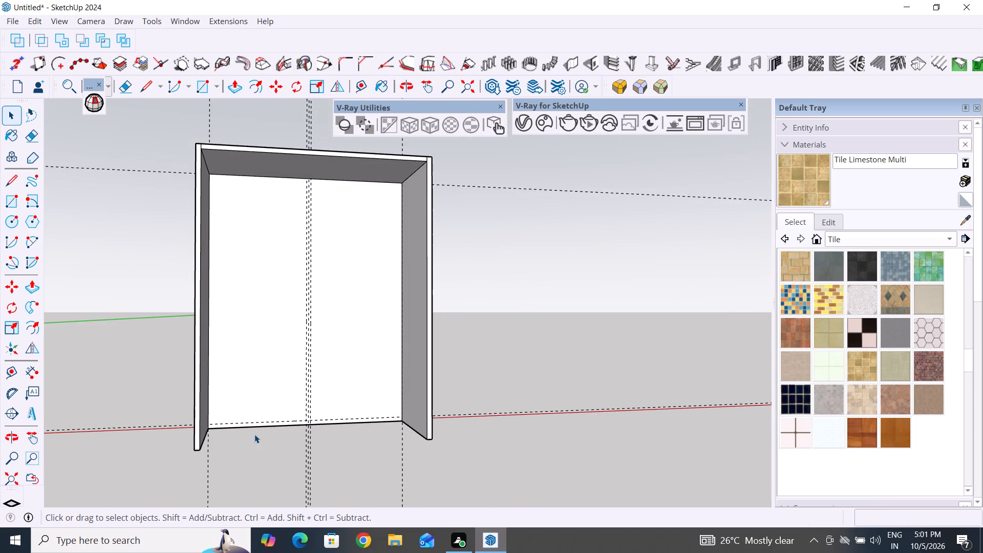
pyautogui.scroll(4, 251, 423)
pyautogui.moveTo(223, 448); pyautogui.dragTo(192, 443, button='middle')
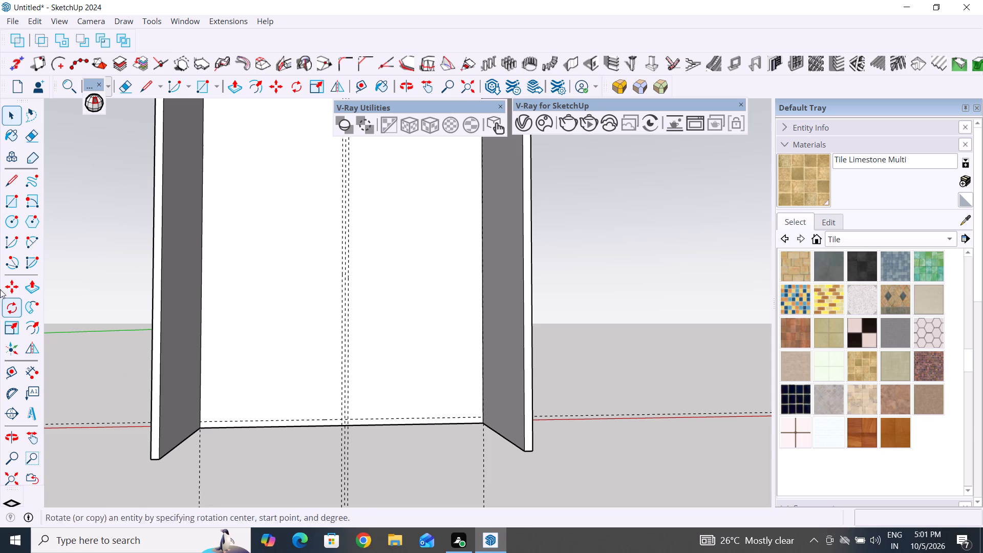
pyautogui.click(12, 200)
pyautogui.scroll(2, 312, 464)
pyautogui.scroll(3, 197, 409)
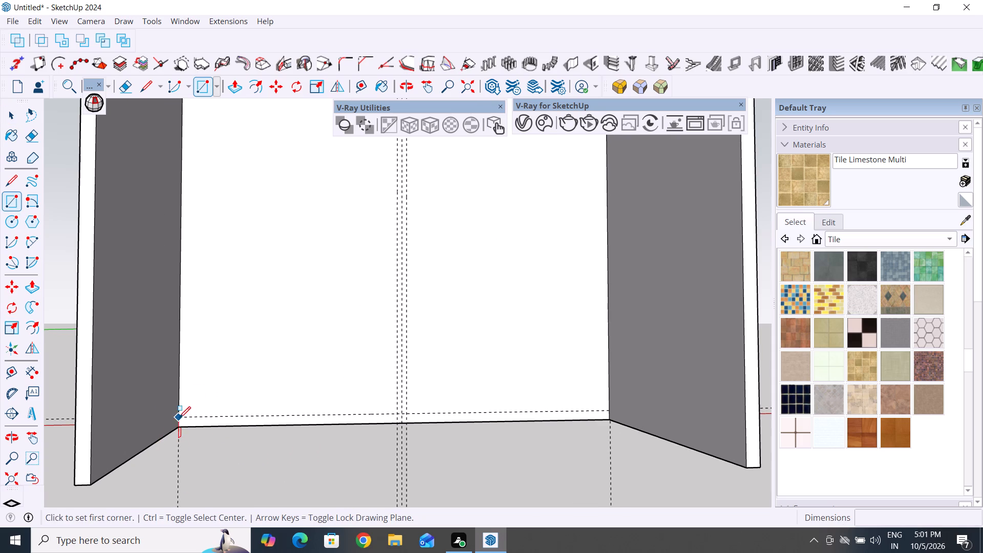
pyautogui.click(182, 419)
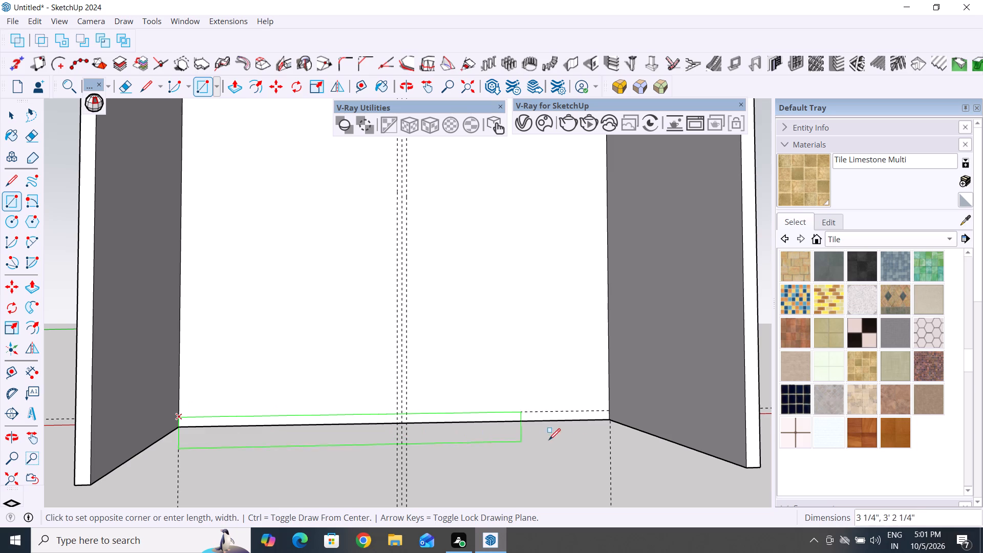
pyautogui.click(609, 421)
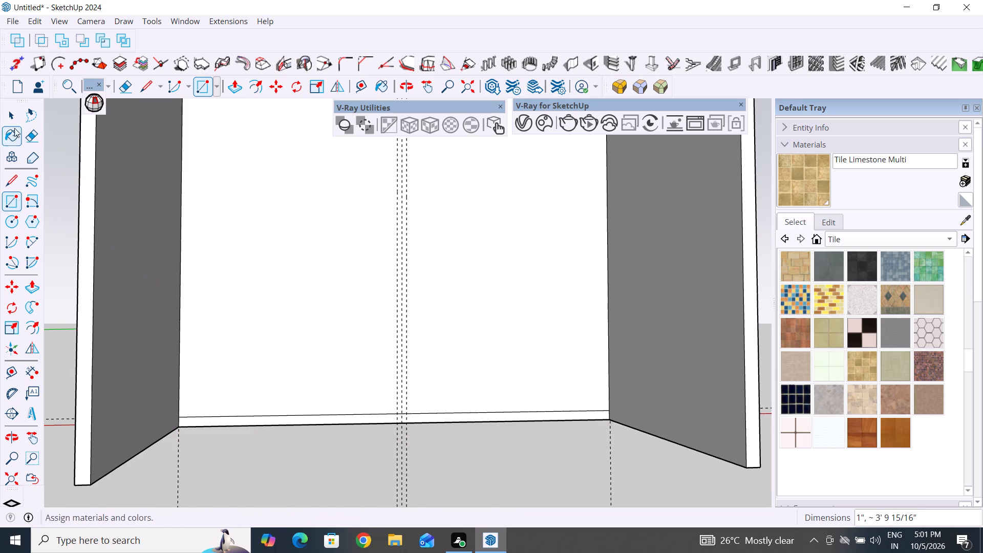
pyautogui.click(9, 115)
# Push/Pull the 1" strip along the back panel's bottom edge outward by 2' to form the cabinet's base, and deselect.
pyautogui.scroll(-4, 404, 304)
pyautogui.moveTo(414, 346); pyautogui.dragTo(493, 417, button='middle')
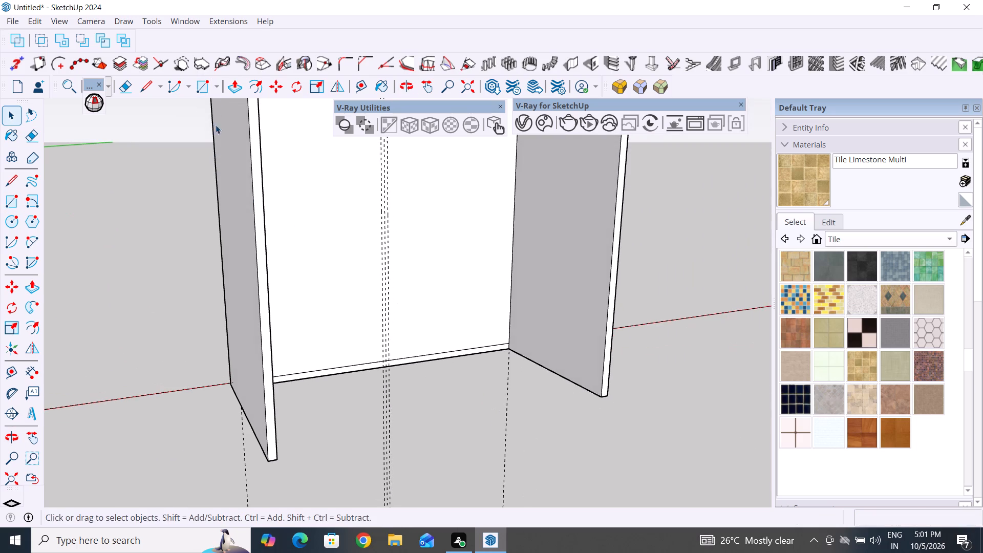
pyautogui.click(239, 85)
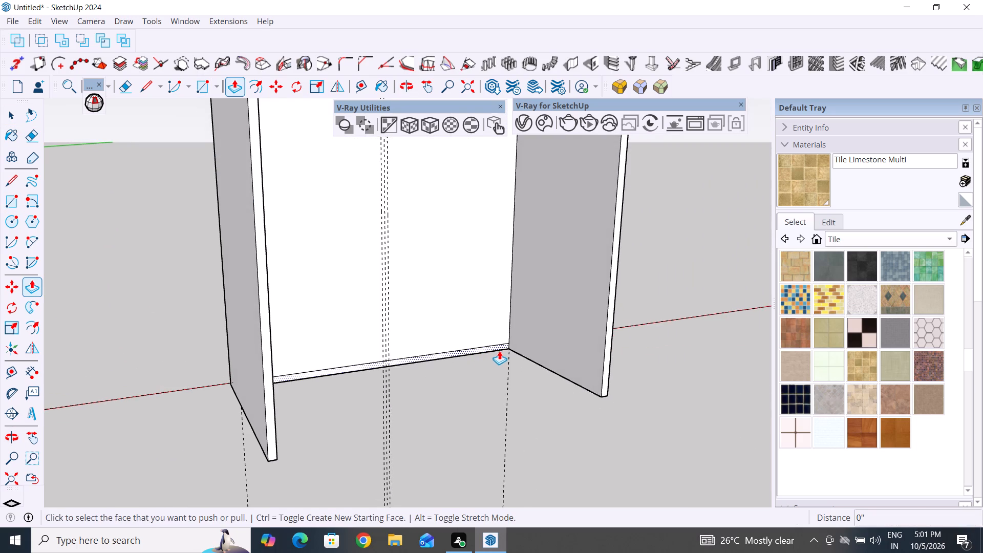
pyautogui.click(502, 348)
pyautogui.click(601, 394)
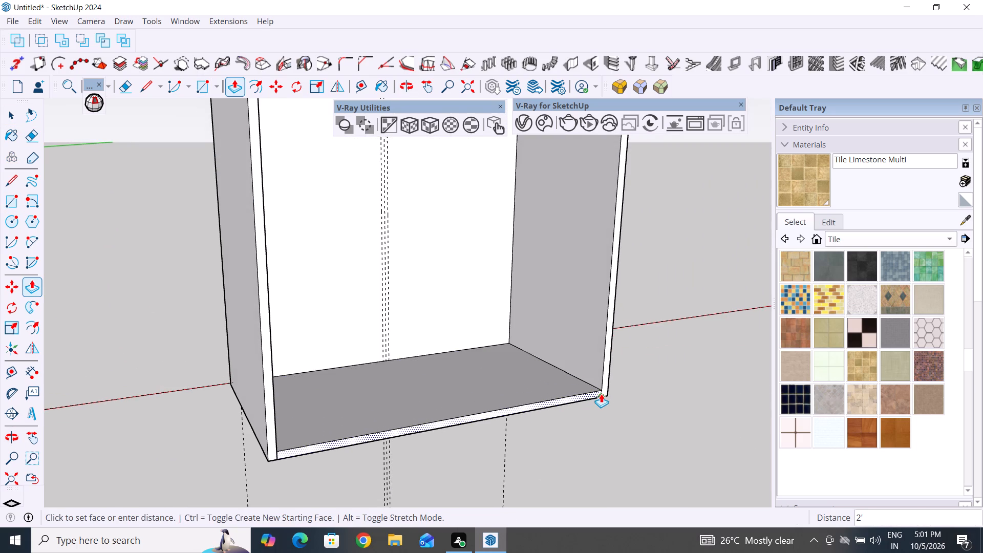
pyautogui.click(9, 110)
pyautogui.click(111, 270)
# Copy the back panel's top inner edge 4' 10" down to the base and divide the copies by 4 into equal rows.
pyautogui.scroll(-5, 130, 428)
pyautogui.moveTo(412, 441); pyautogui.dragTo(409, 442, button='middle')
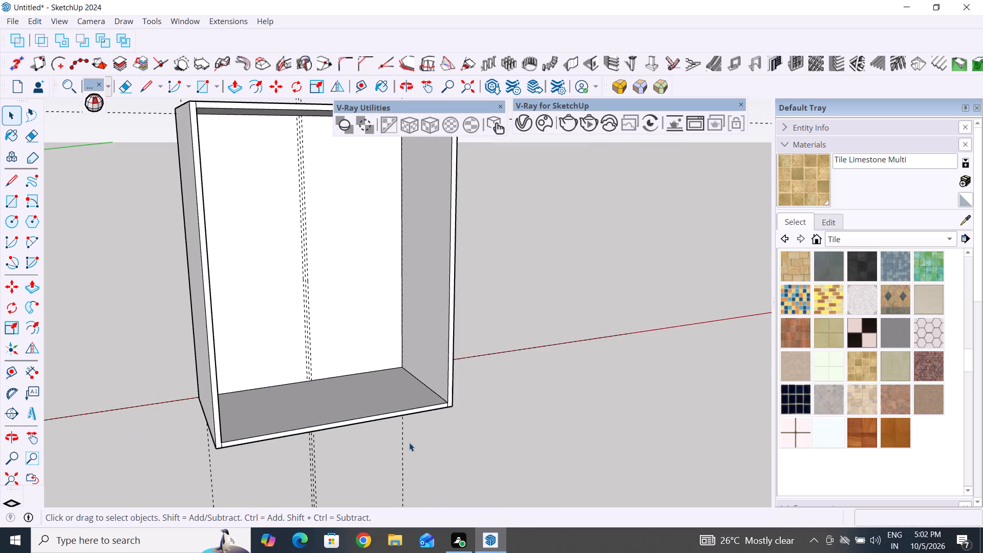
pyautogui.moveTo(409, 442); pyautogui.dragTo(270, 411, button='middle')
pyautogui.scroll(-4, 322, 414)
pyautogui.moveTo(337, 419); pyautogui.dragTo(362, 421, button='middle')
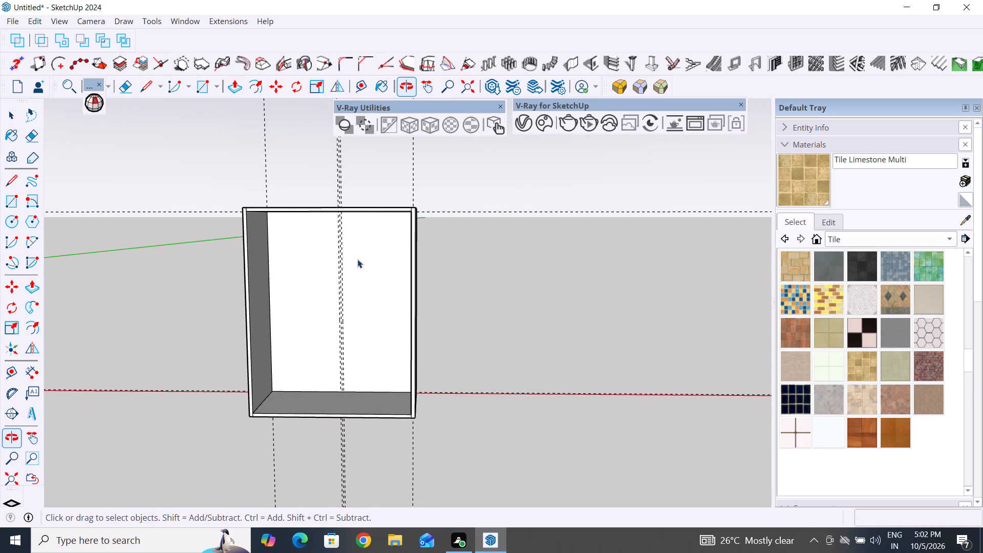
pyautogui.scroll(3, 347, 227)
pyautogui.moveTo(284, 264); pyautogui.dragTo(333, 233, button='middle')
pyautogui.click(330, 211)
pyautogui.scroll(2, 335, 206)
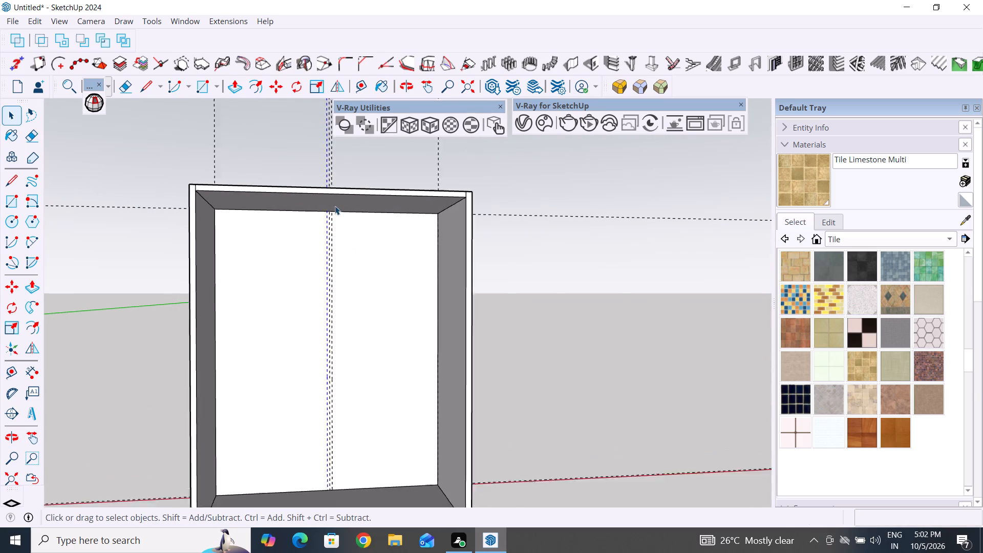
pyautogui.scroll(5, 335, 206)
pyautogui.click(388, 210)
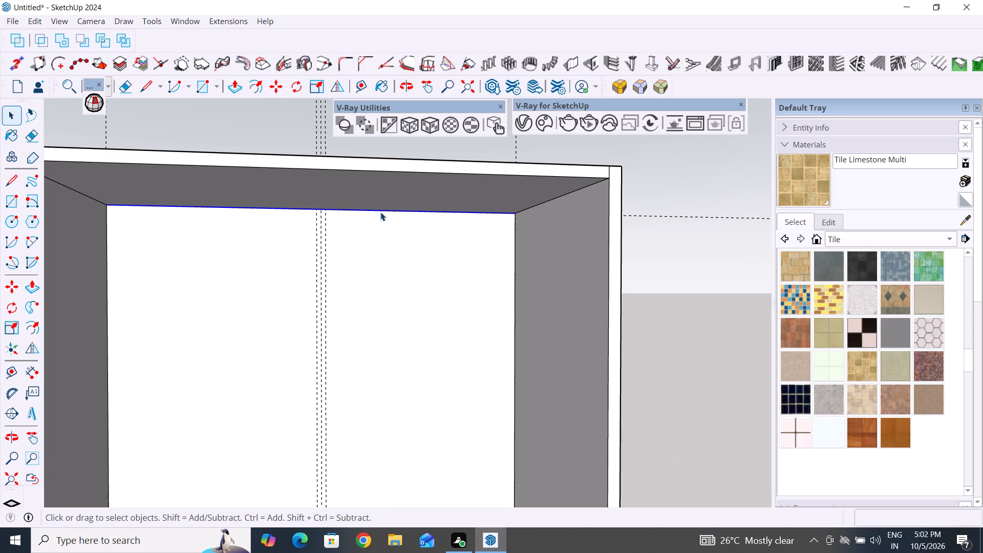
pyautogui.press('m')
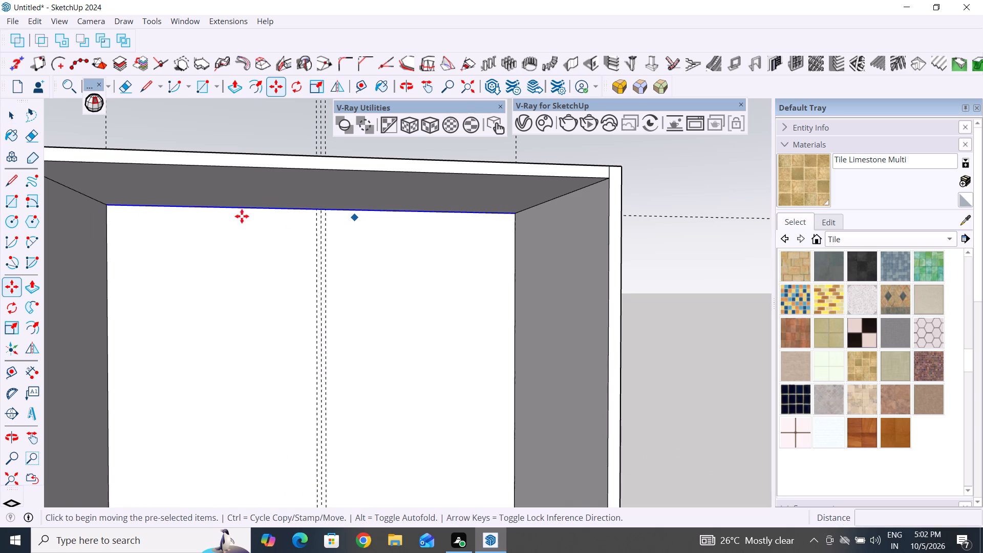
pyautogui.click(107, 210)
pyautogui.scroll(-8, 107, 210)
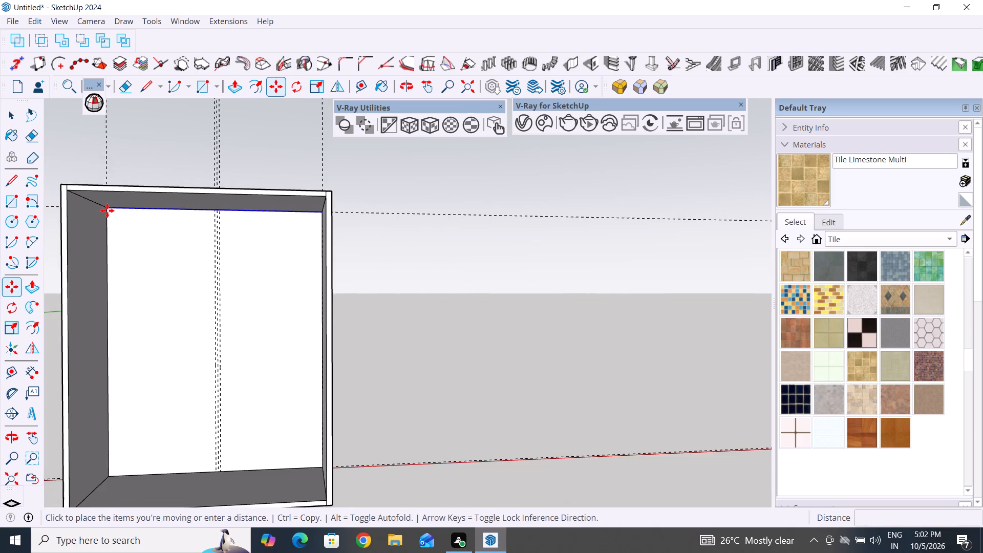
pyautogui.moveTo(107, 210); pyautogui.dragTo(106, 252, button='middle')
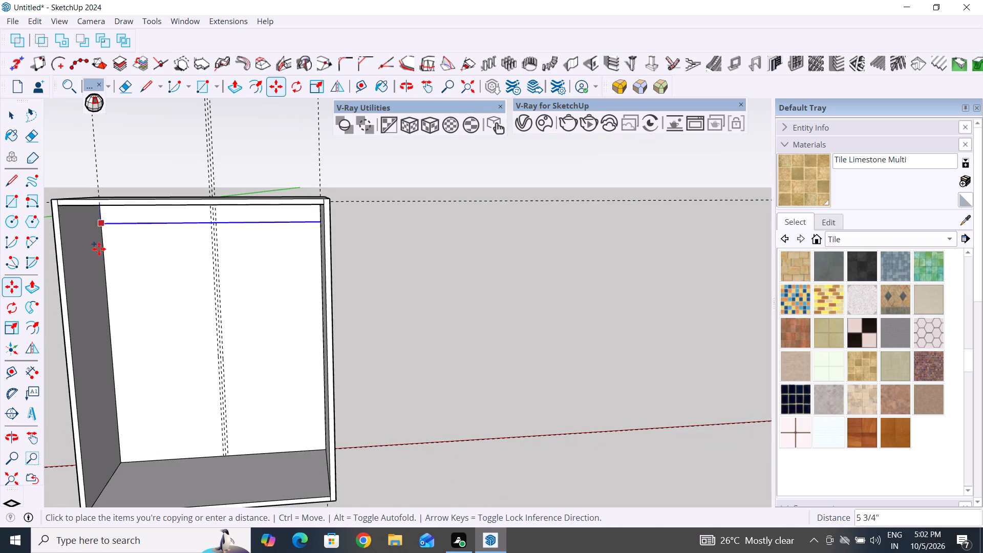
pyautogui.click(126, 464)
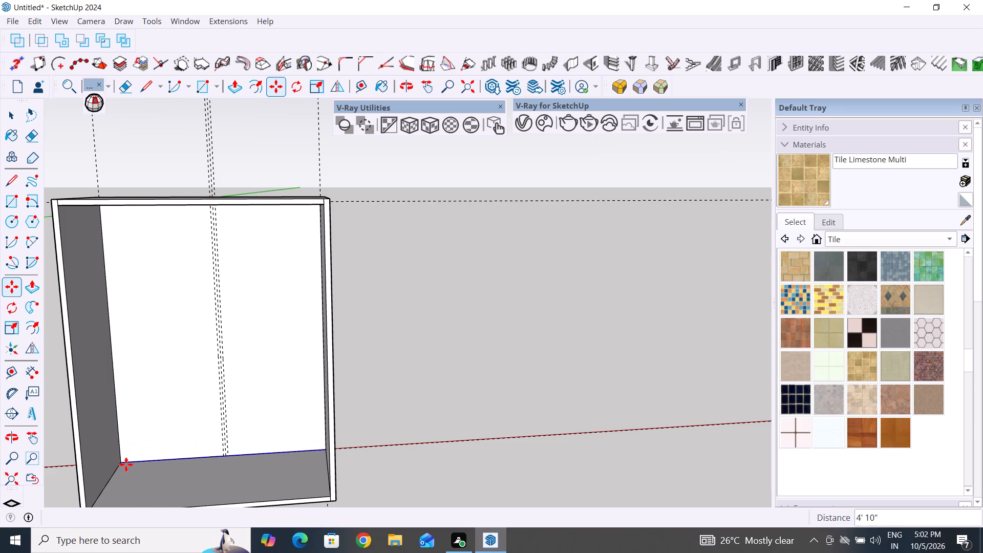
pyautogui.press('4')
pyautogui.press('/')
pyautogui.press('Return')
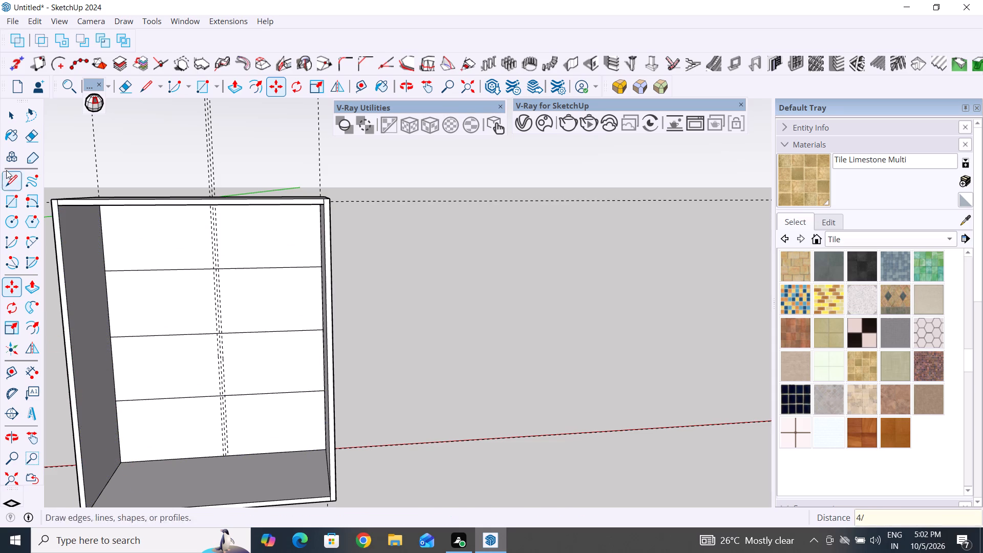
pyautogui.click(19, 113)
# Copy the three horizontal row lines on the cabinet's back panel 1" downward to outline the shelf strips, and deselect.
pyautogui.moveTo(171, 398); pyautogui.dragTo(223, 412, button='middle')
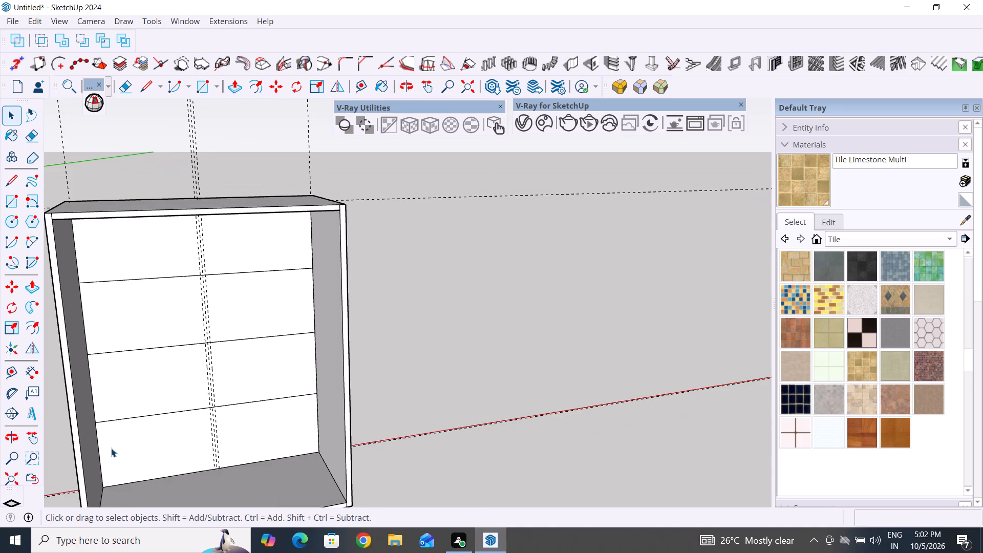
pyautogui.click(133, 416)
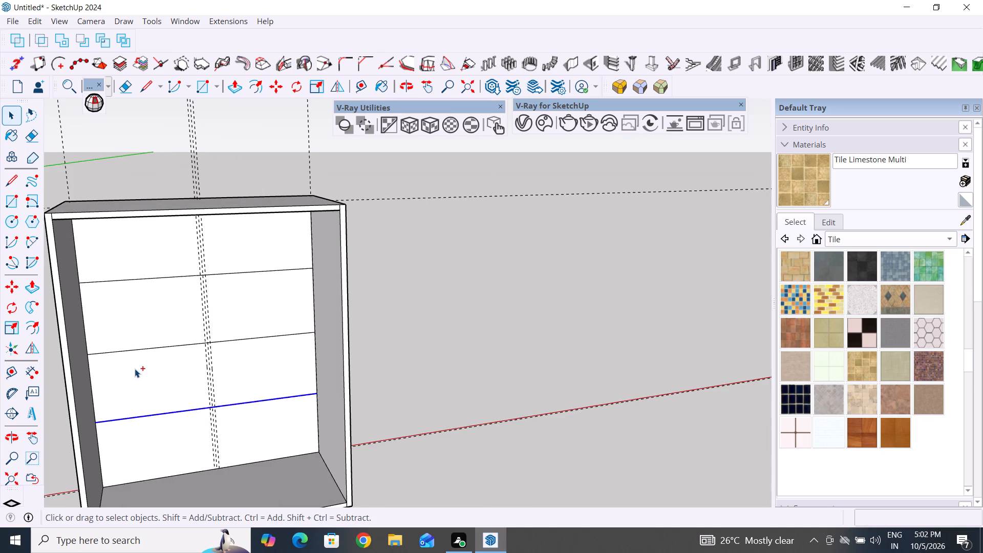
pyautogui.keyDown('ctrl'); pyautogui.click(150, 347); pyautogui.keyUp('ctrl')
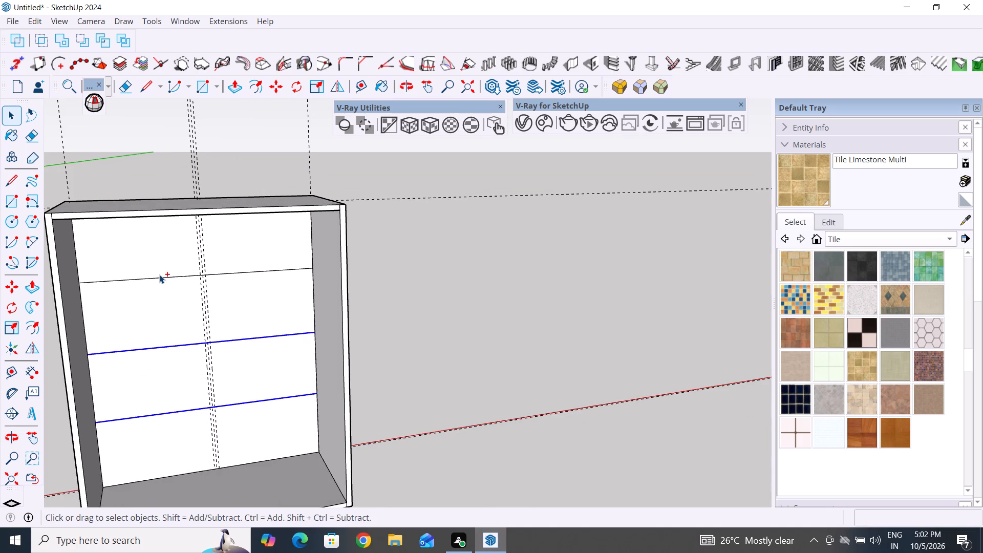
pyautogui.keyDown('ctrl'); pyautogui.click(165, 278); pyautogui.keyUp('ctrl')
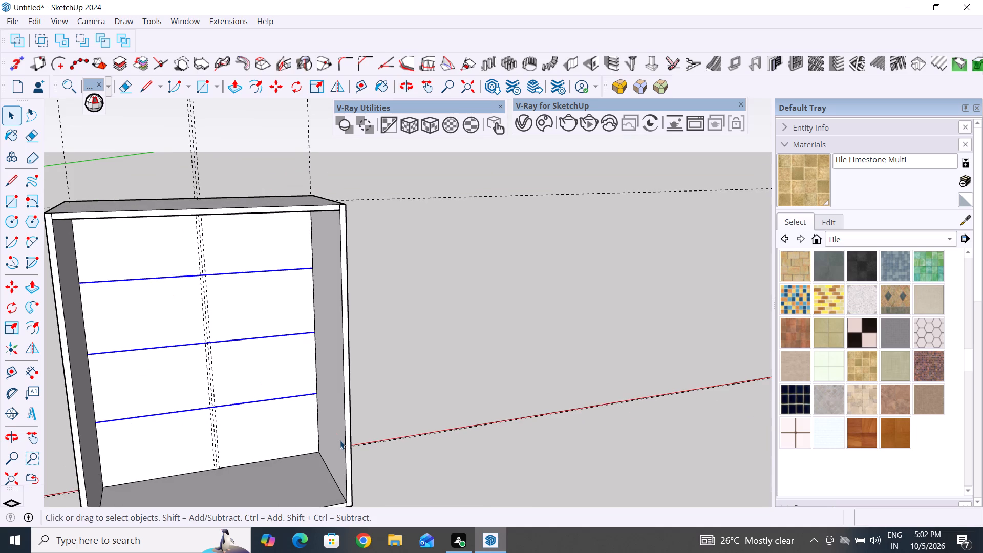
pyautogui.scroll(-1, 340, 440)
pyautogui.press('m')
pyautogui.scroll(2, 108, 426)
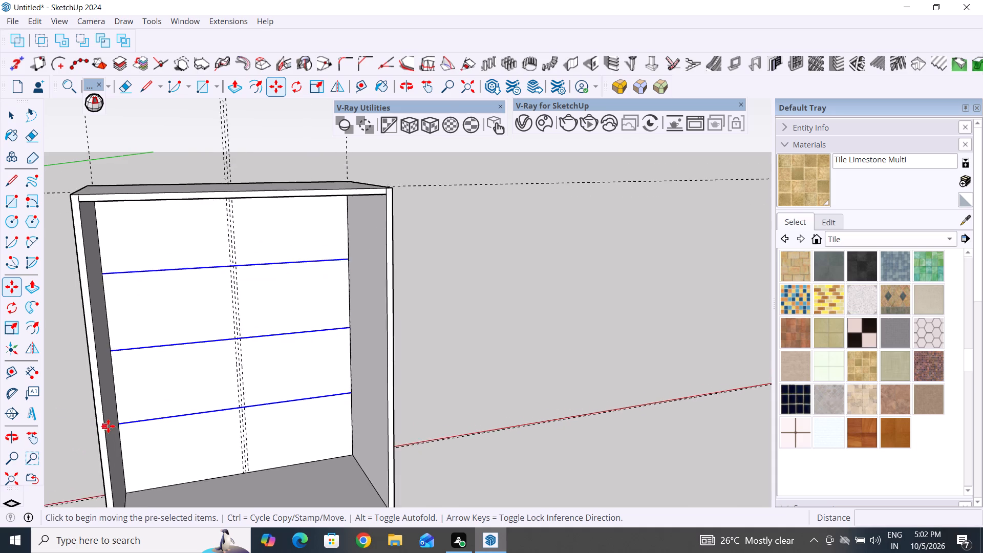
pyautogui.scroll(1, 108, 426)
pyautogui.click(120, 430)
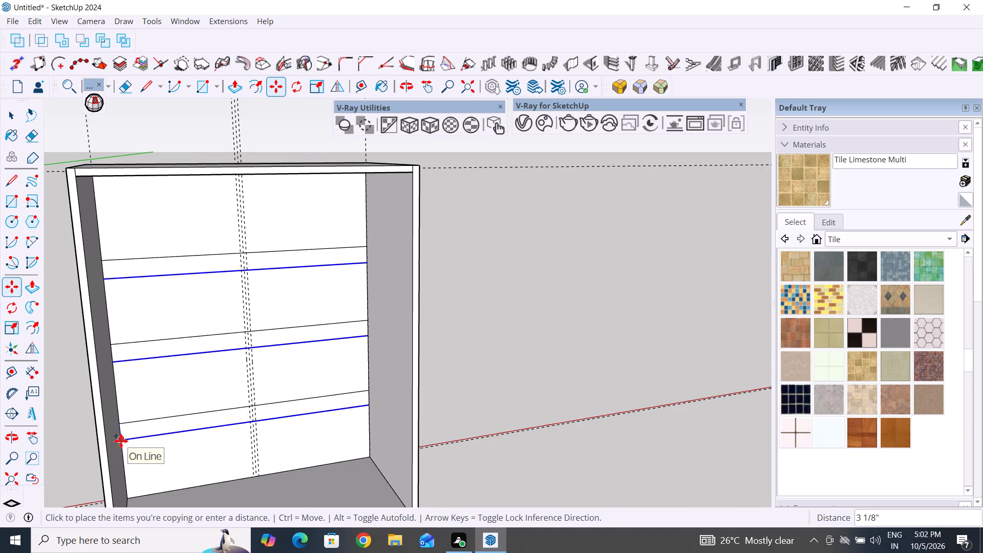
pyautogui.press('1')
pyautogui.hotkey('shift', '"')
pyautogui.press('Return')
pyautogui.click(12, 121)
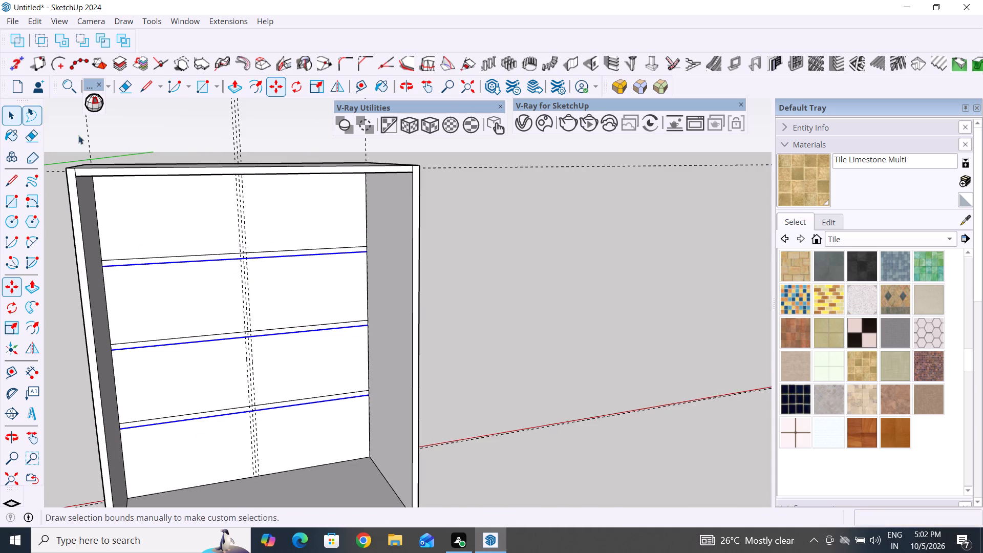
pyautogui.click(156, 145)
pyautogui.click(156, 259)
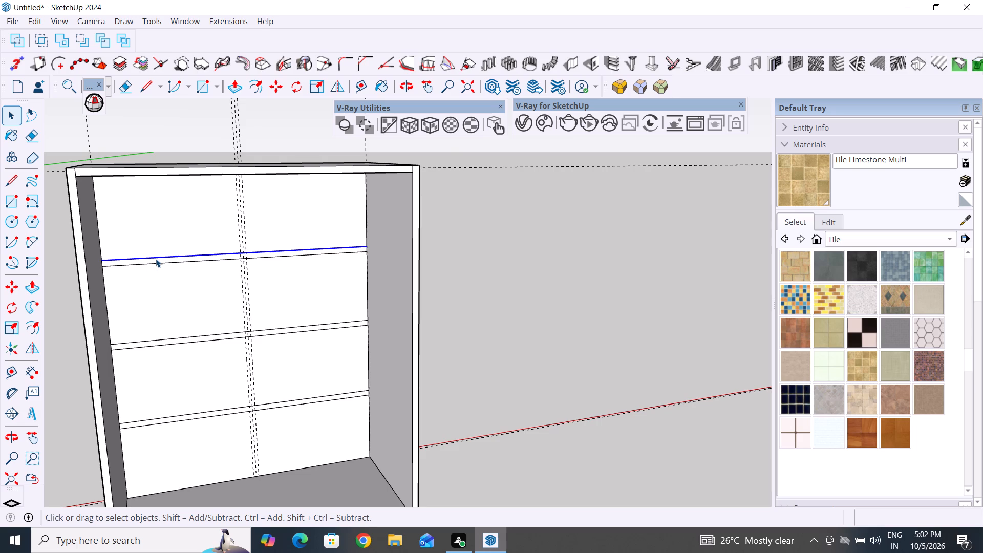
pyautogui.scroll(5, 156, 259)
pyautogui.click(158, 261)
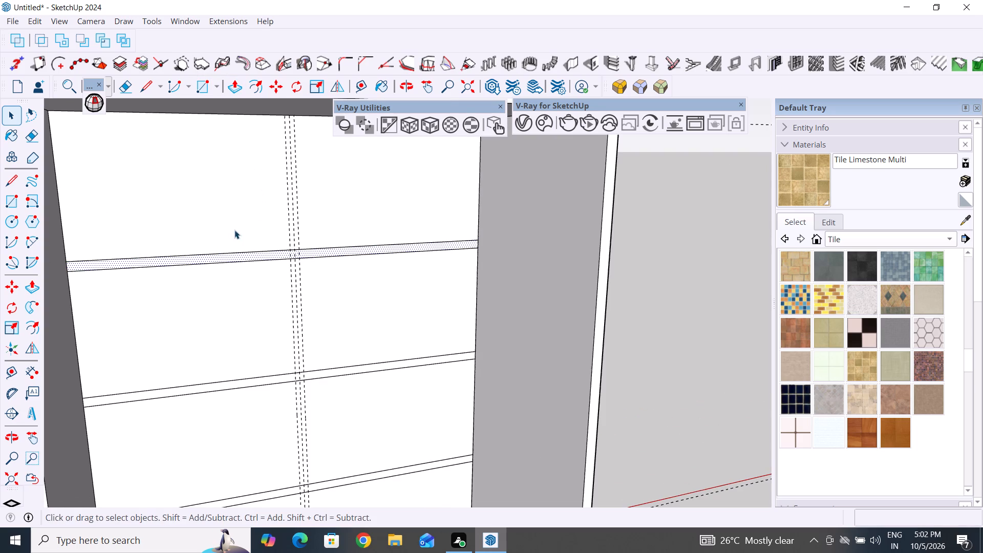
pyautogui.click(656, 290)
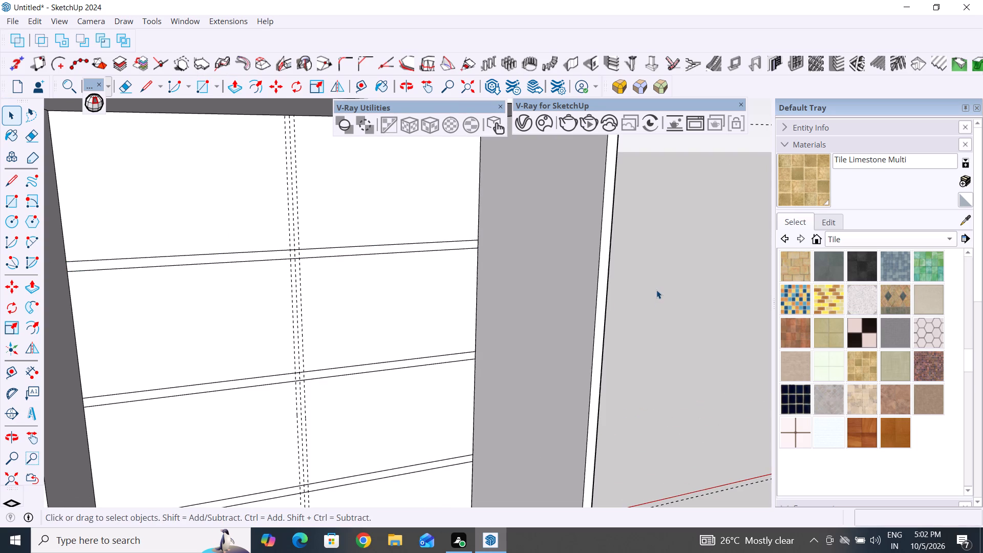
# Draw a 4' 10" vertical line on the back panel along the left-hand divider guide, from the base to the underside of the top.
pyautogui.scroll(-4, 269, 278)
pyautogui.moveTo(293, 382); pyautogui.dragTo(262, 403, button='middle')
pyautogui.scroll(-1, 262, 403)
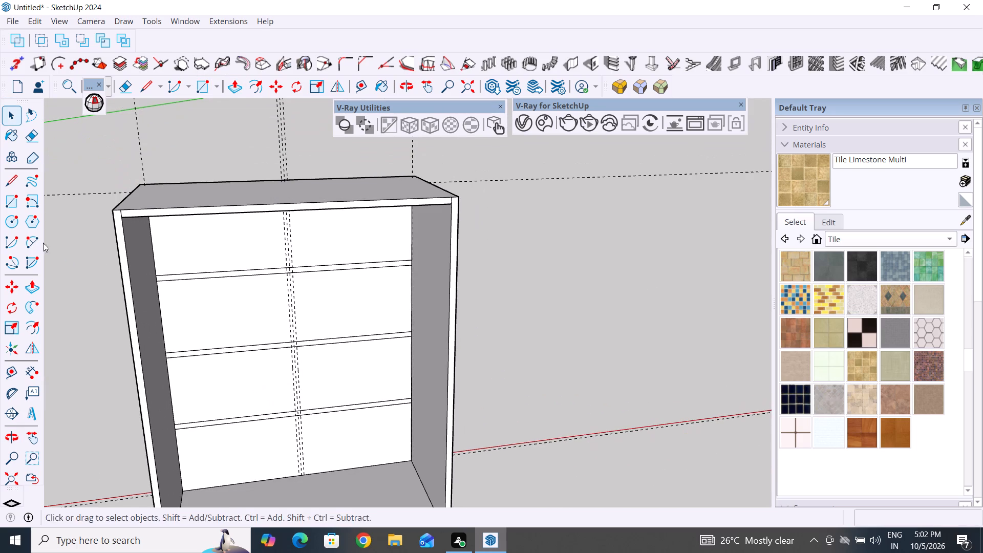
pyautogui.click(15, 184)
pyautogui.scroll(8, 288, 484)
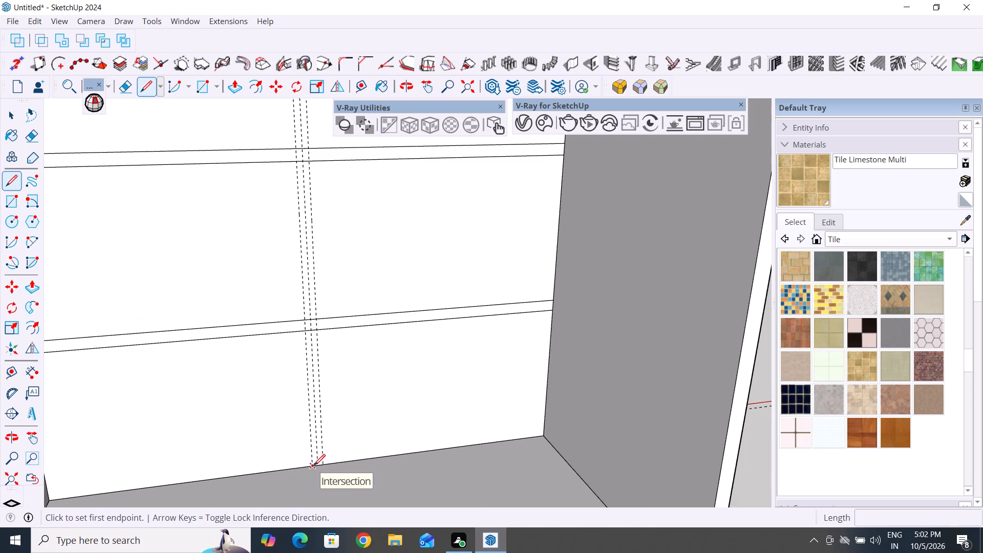
pyautogui.click(314, 465)
pyautogui.scroll(-10, 308, 469)
pyautogui.moveTo(308, 469); pyautogui.dragTo(322, 405, button='middle')
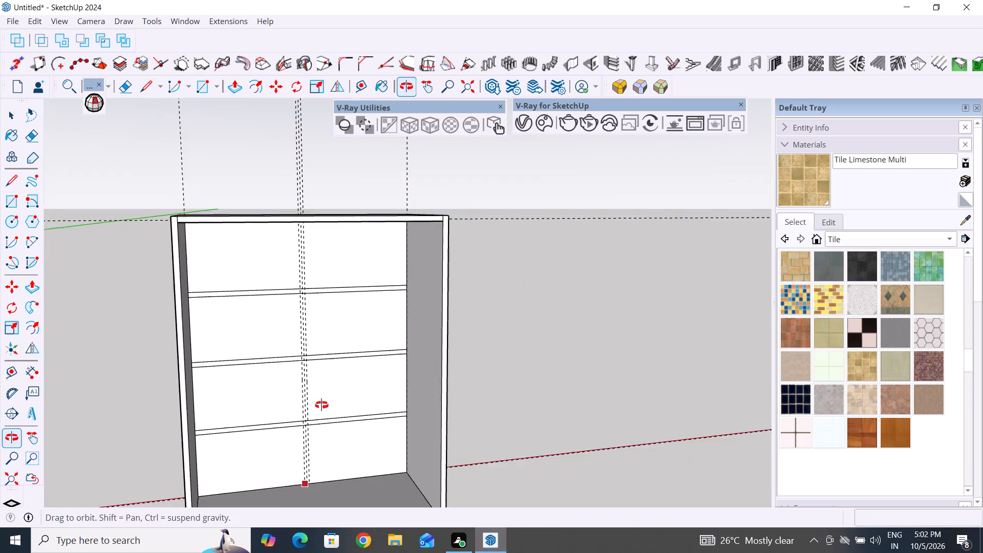
pyautogui.moveTo(322, 405); pyautogui.dragTo(322, 404, button='middle')
pyautogui.scroll(10, 292, 224)
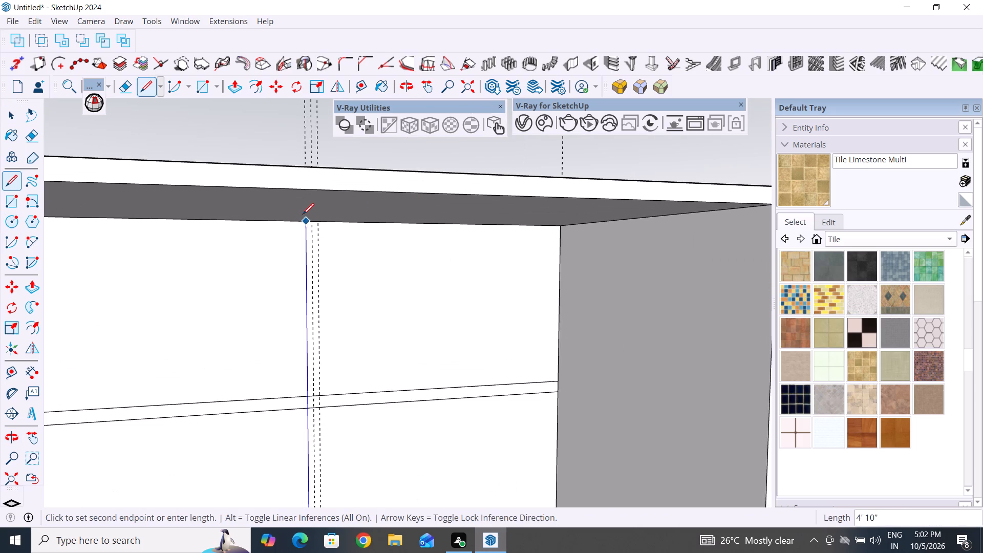
pyautogui.click(305, 222)
pyautogui.click(16, 115)
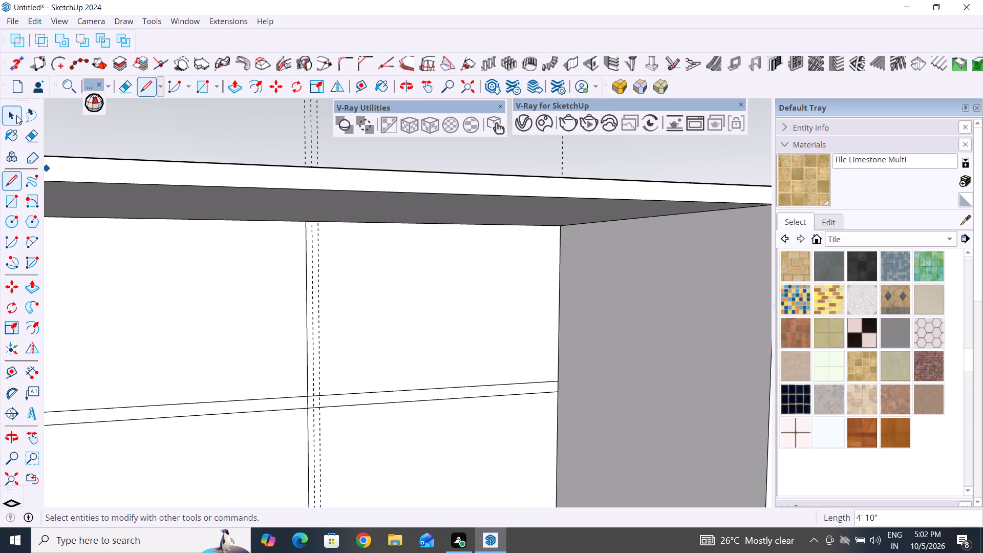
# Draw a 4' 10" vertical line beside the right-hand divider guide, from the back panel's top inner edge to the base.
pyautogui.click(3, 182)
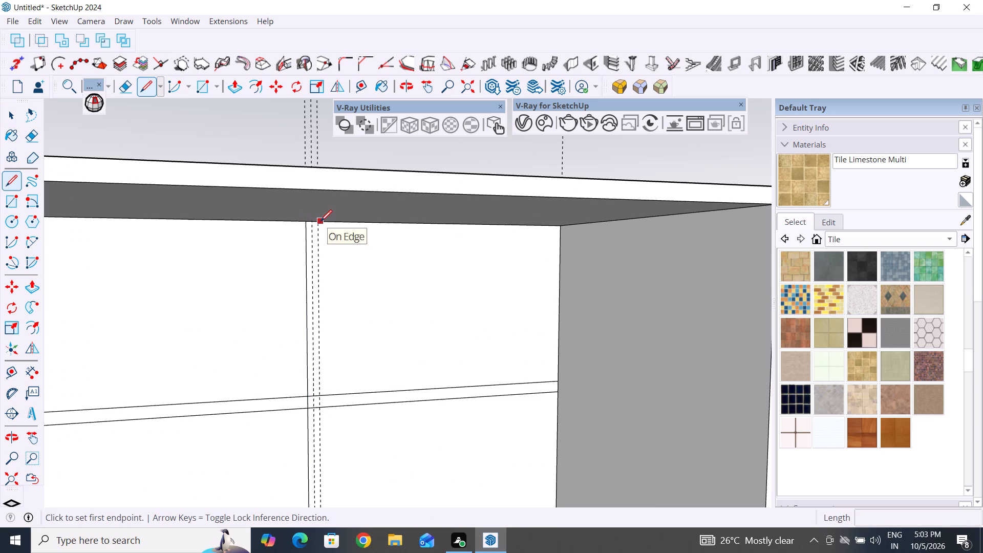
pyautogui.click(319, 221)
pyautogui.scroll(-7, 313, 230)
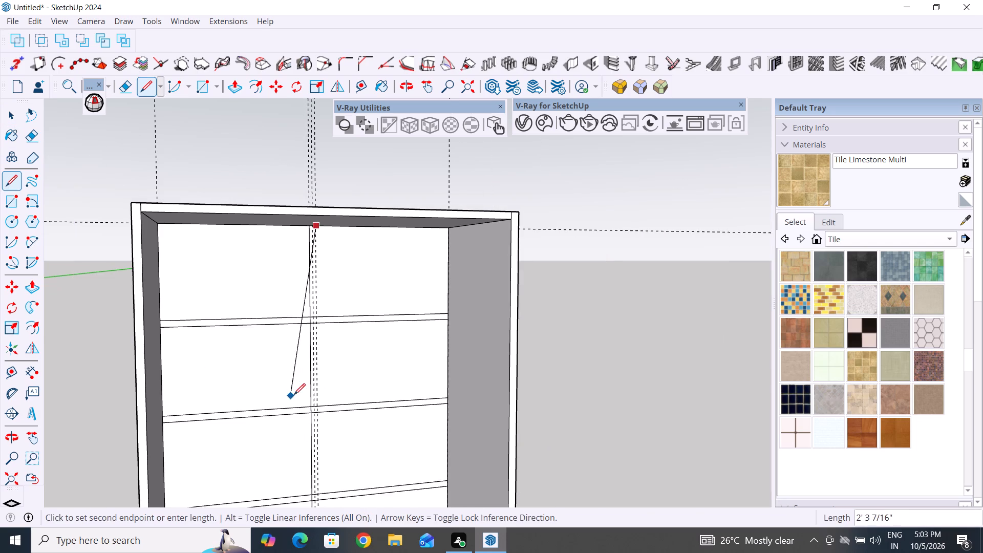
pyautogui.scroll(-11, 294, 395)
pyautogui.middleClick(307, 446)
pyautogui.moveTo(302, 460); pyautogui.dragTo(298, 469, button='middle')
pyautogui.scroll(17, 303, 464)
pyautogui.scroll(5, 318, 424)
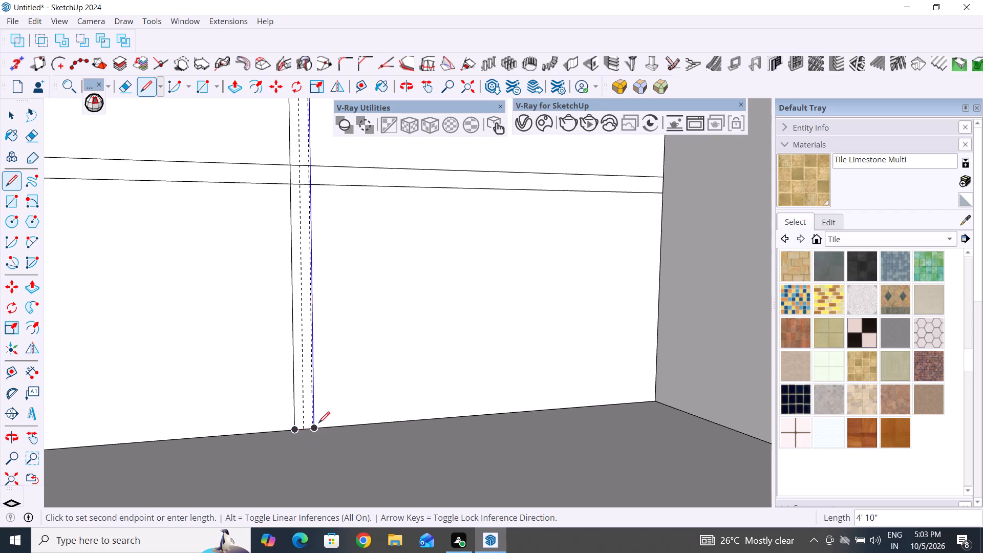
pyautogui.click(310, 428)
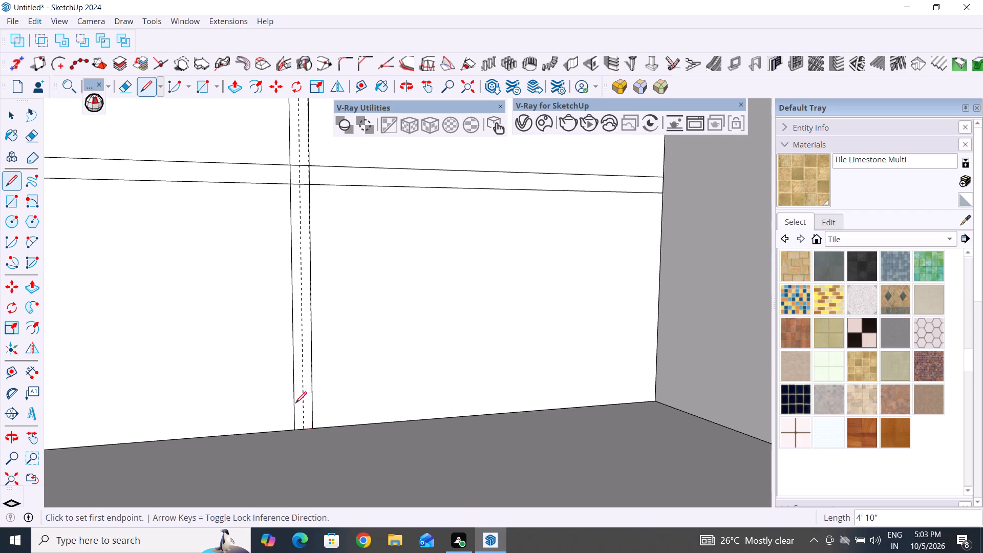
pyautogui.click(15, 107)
# Delete the top-row segment of the vertical line beside the right-hand divider guide on the cabinet's back panel.
pyautogui.scroll(-14, 283, 386)
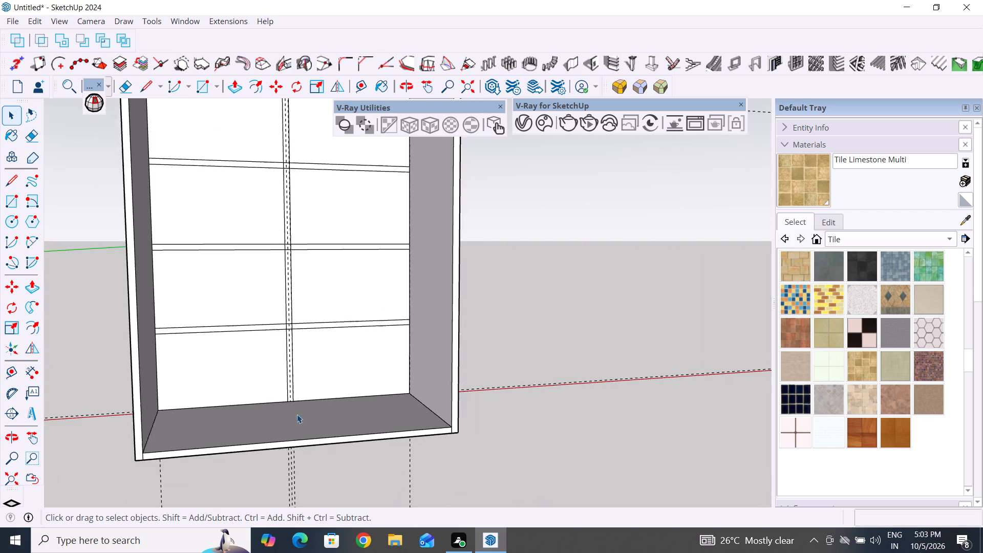
pyautogui.moveTo(330, 252); pyautogui.dragTo(349, 351, button='middle')
pyautogui.scroll(-6, 341, 361)
pyautogui.moveTo(308, 304); pyautogui.dragTo(300, 205, button='middle')
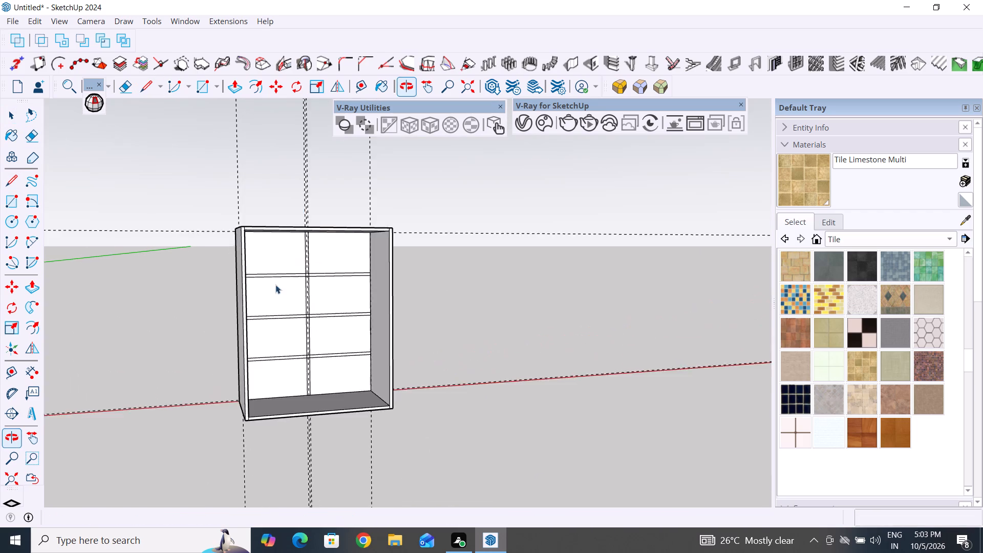
pyautogui.scroll(20, 275, 285)
pyautogui.scroll(5, 275, 285)
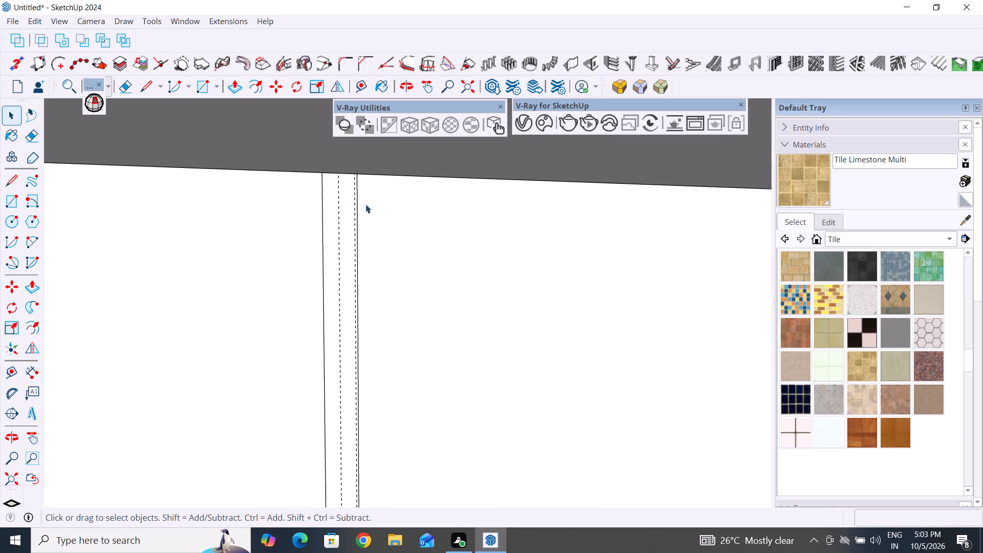
pyautogui.click(357, 209)
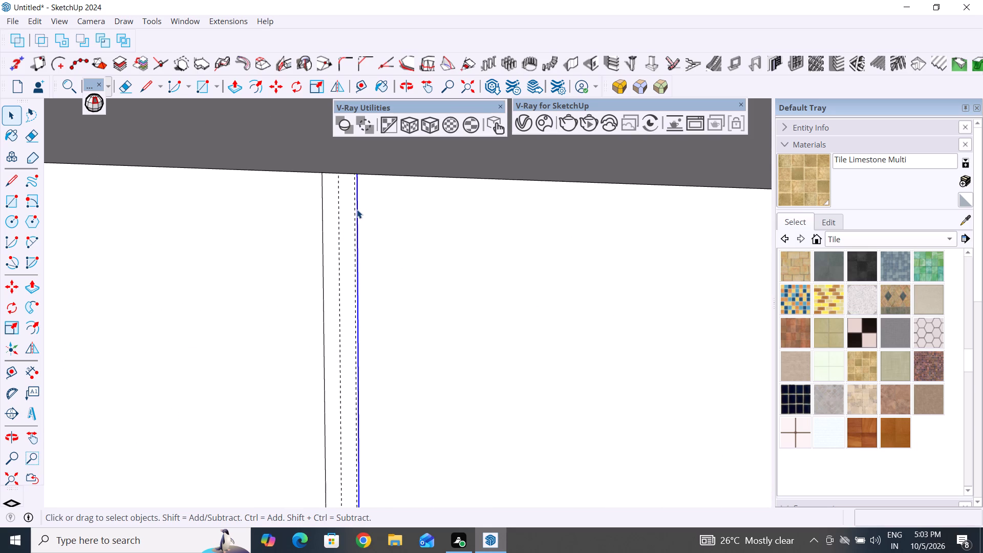
pyautogui.press('Delete')
# Delete the right-hand divider guide running down the cabinet's back panel.
pyautogui.scroll(-11, 461, 385)
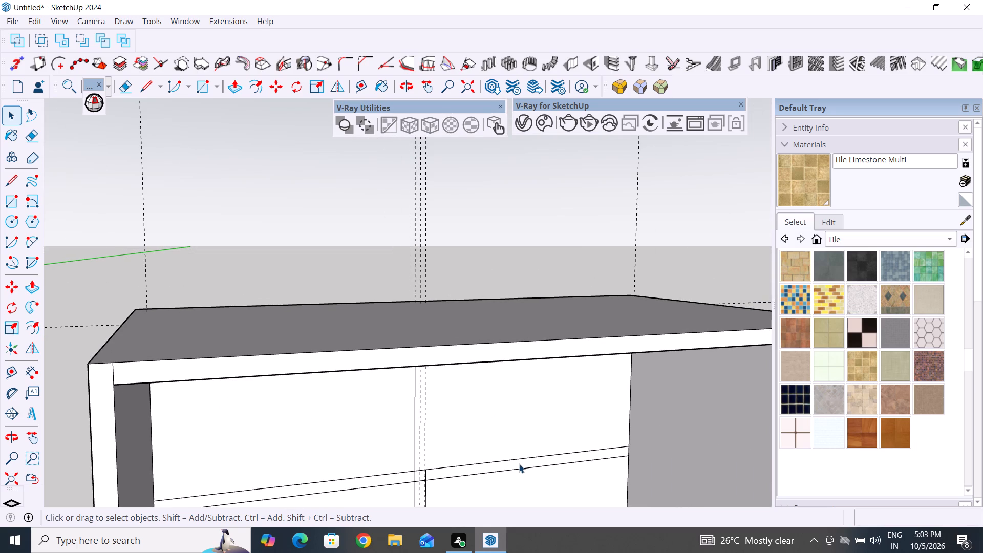
pyautogui.scroll(-6, 434, 418)
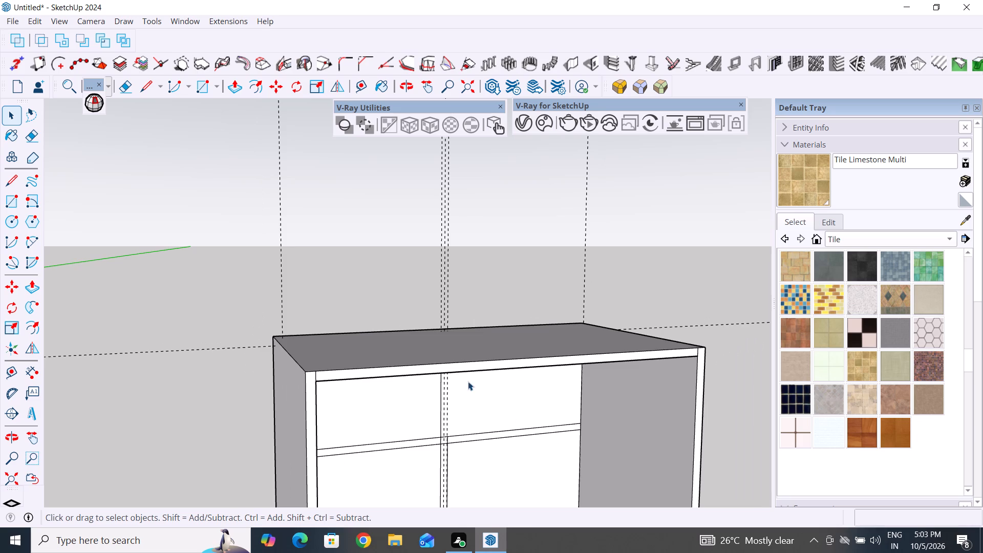
pyautogui.scroll(-13, 460, 371)
pyautogui.scroll(17, 444, 482)
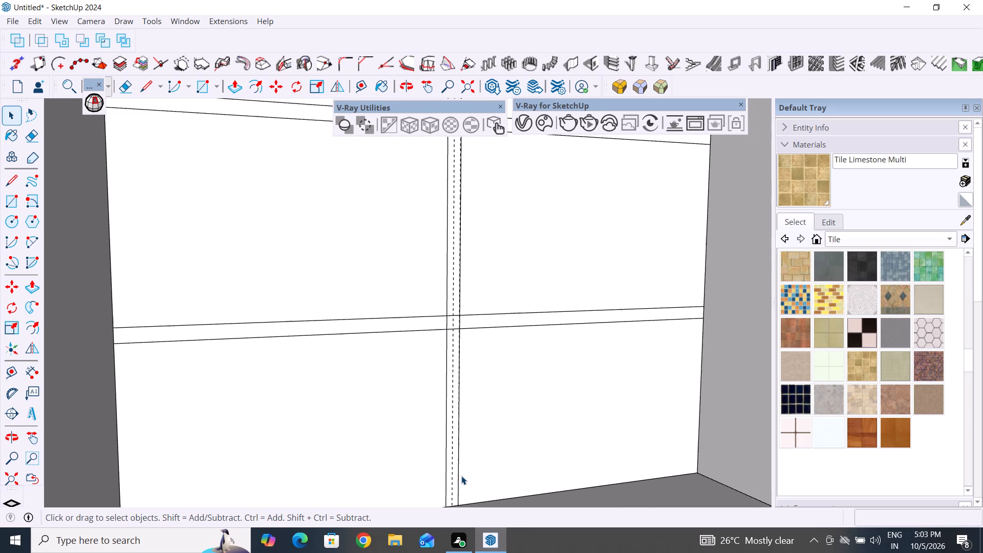
pyautogui.click(458, 457)
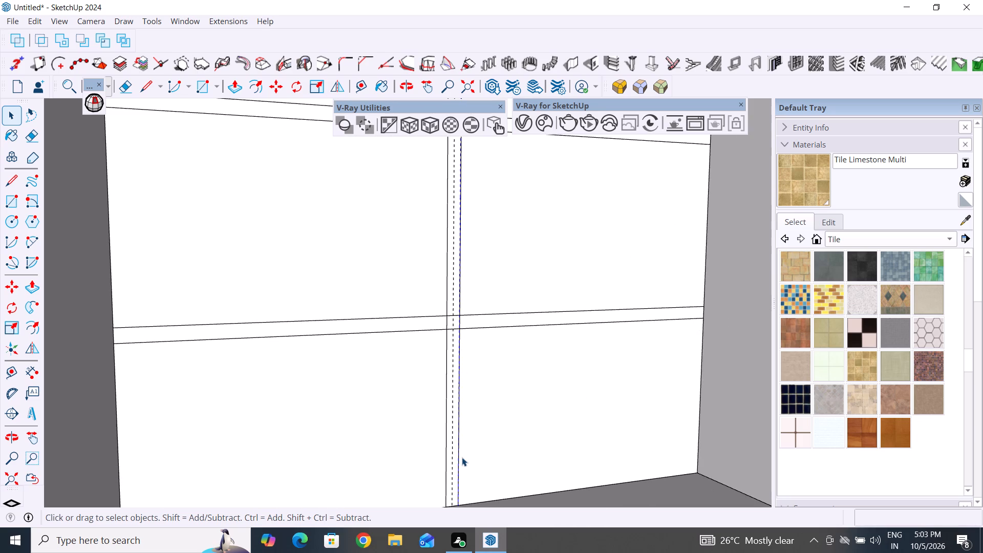
pyautogui.press('Delete')
# Delete the right-hand divider line's segments in the second, third and bottom rows and across the two lower shelf strips.
pyautogui.scroll(-6, 483, 446)
pyautogui.scroll(5, 467, 308)
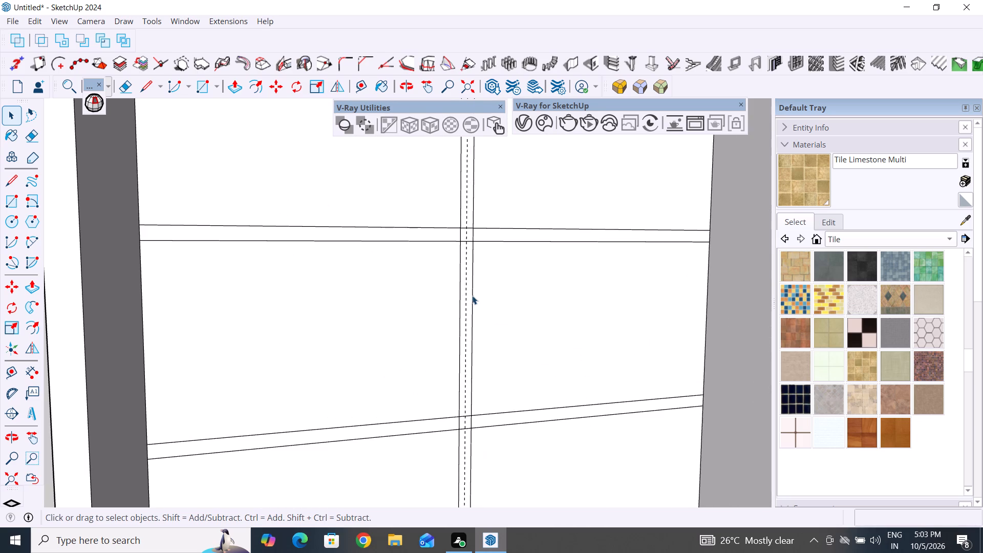
pyautogui.click(473, 293)
pyautogui.press('Delete')
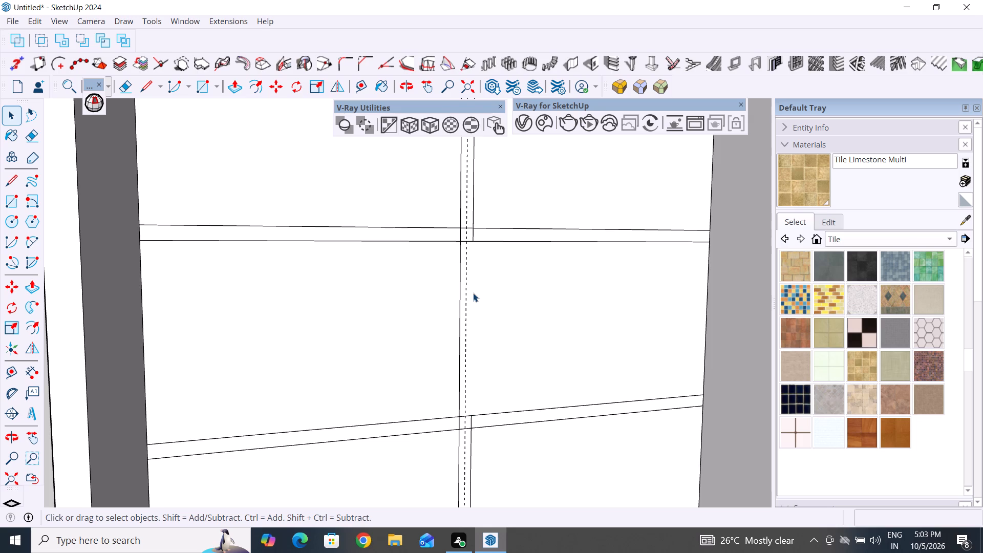
pyautogui.click(473, 183)
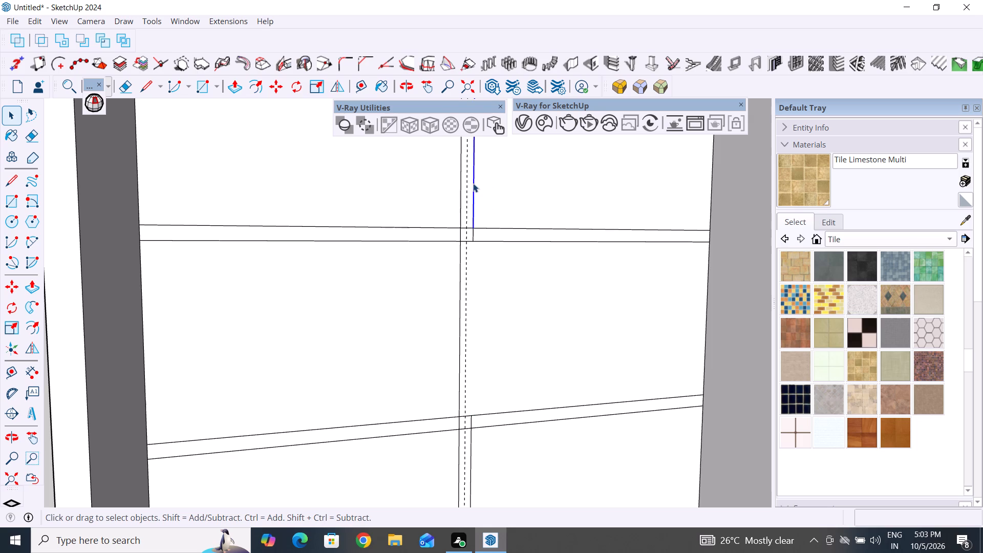
pyautogui.press('Delete')
pyautogui.click(473, 232)
pyautogui.press('Delete')
pyautogui.scroll(-5, 473, 232)
pyautogui.scroll(4, 468, 382)
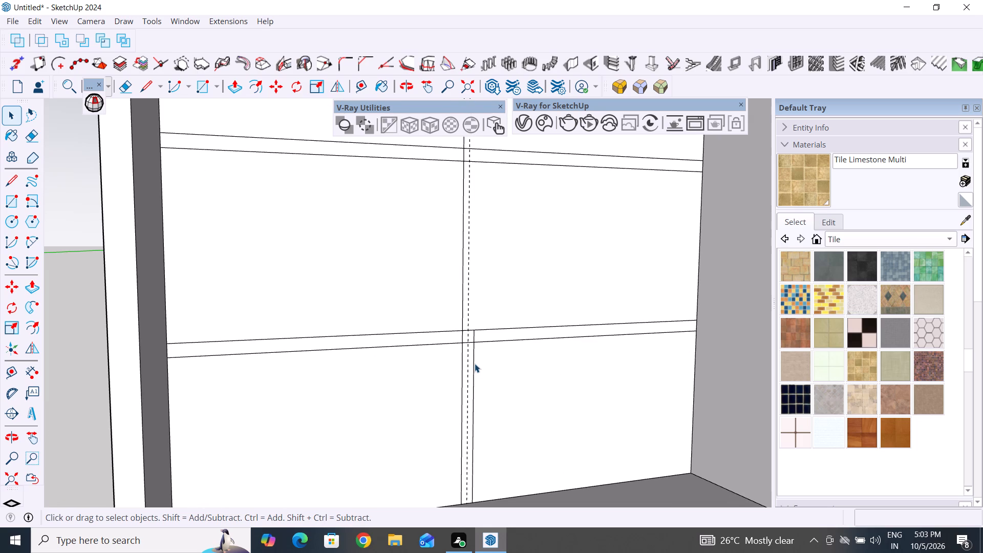
pyautogui.click(473, 363)
pyautogui.press('Delete')
pyautogui.click(473, 335)
pyautogui.press('Delete')
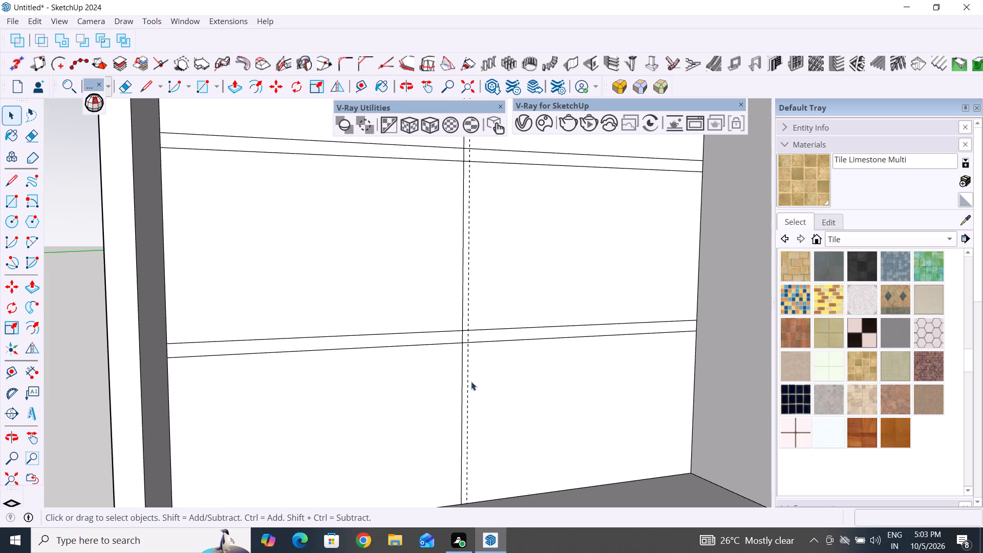
# Place a vertical guide 0.5" to the right of the central guide on the cabinet's back panel.
pyautogui.scroll(-11, 471, 391)
pyautogui.moveTo(495, 387); pyautogui.dragTo(462, 393, button='middle')
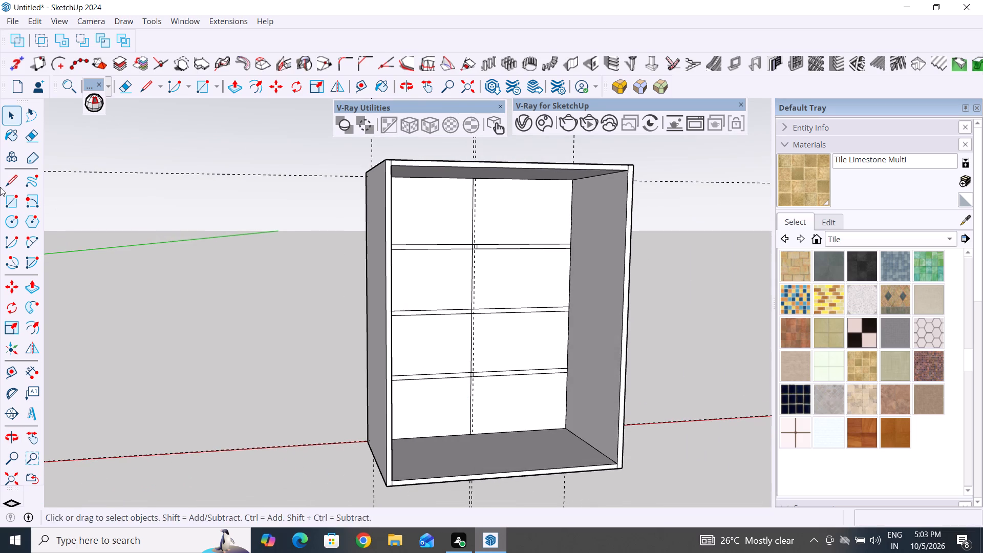
pyautogui.click(11, 370)
pyautogui.scroll(4, 537, 418)
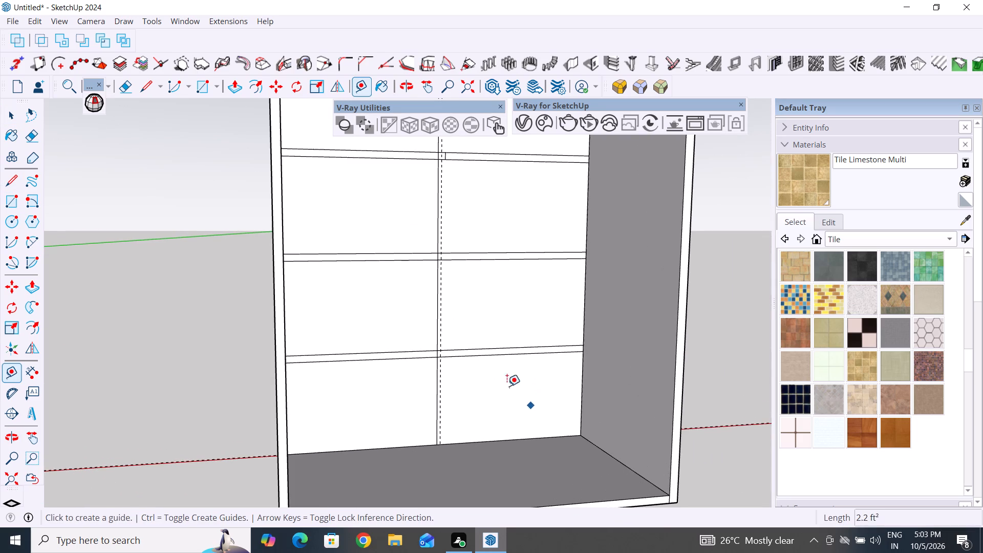
pyautogui.click(442, 320)
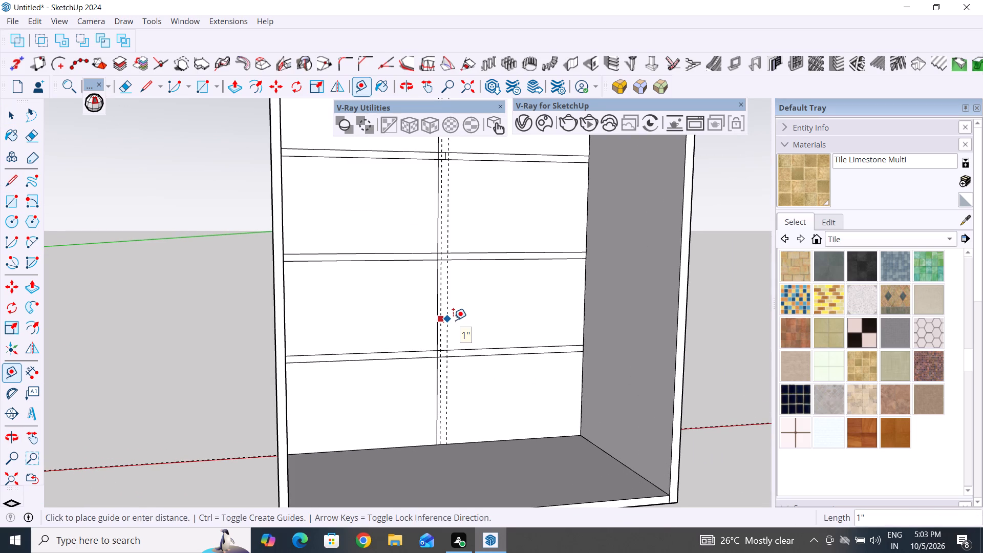
pyautogui.write('.5')
pyautogui.hotkey('shift', '"')
pyautogui.press('Return')
pyautogui.click(9, 120)
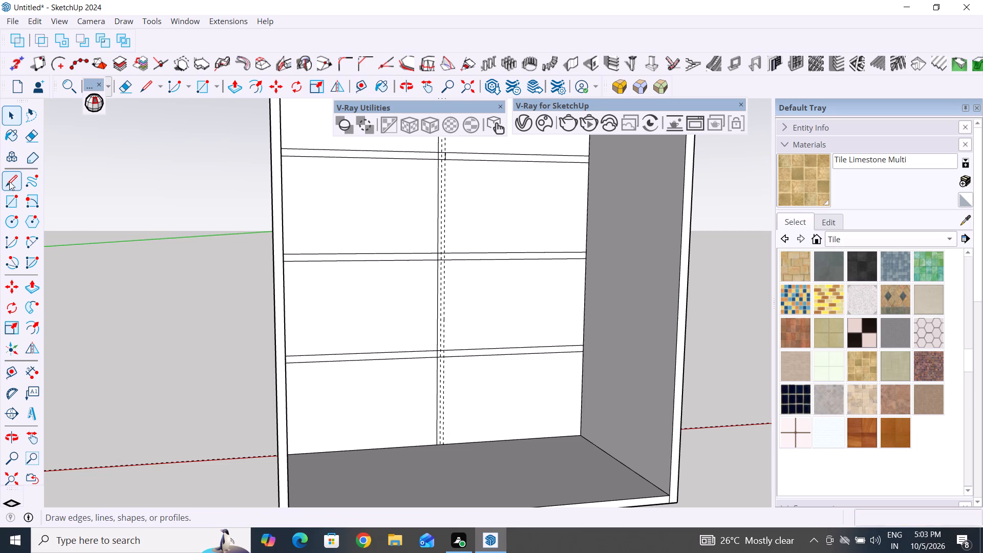
# Draw a 4' 10" vertical line along the right-hand divider guide, from the back panel's top inner edge to the base.
pyautogui.moveTo(9, 181); pyautogui.dragTo(9, 195)
pyautogui.scroll(-5, 544, 469)
pyautogui.scroll(8, 475, 172)
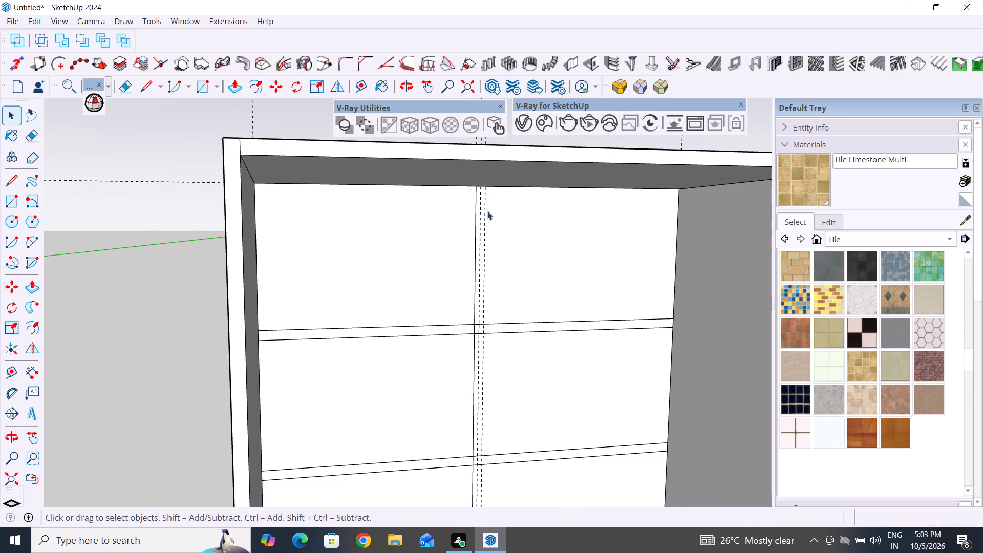
pyautogui.scroll(4, 500, 194)
pyautogui.moveTo(512, 202); pyautogui.dragTo(500, 167, button='middle')
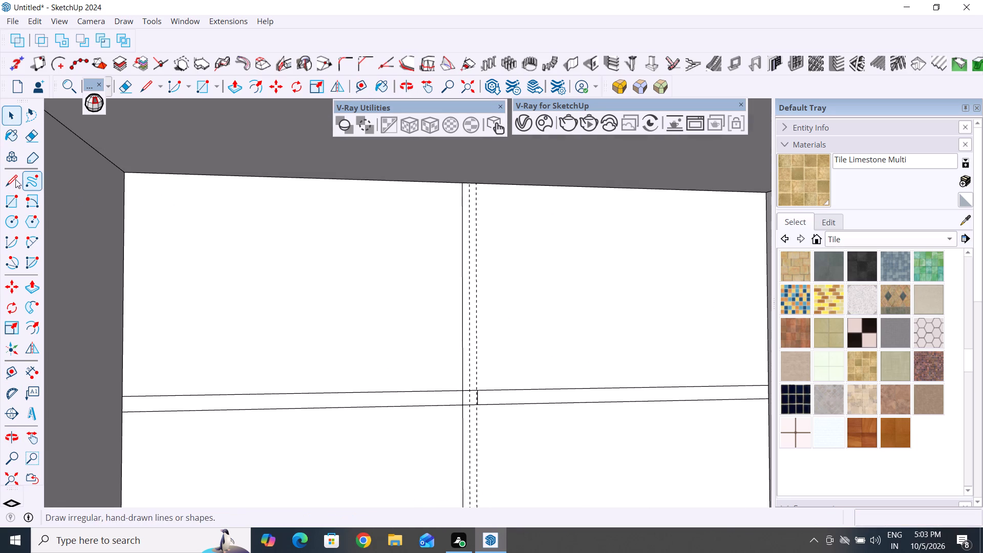
pyautogui.click(7, 182)
pyautogui.click(478, 184)
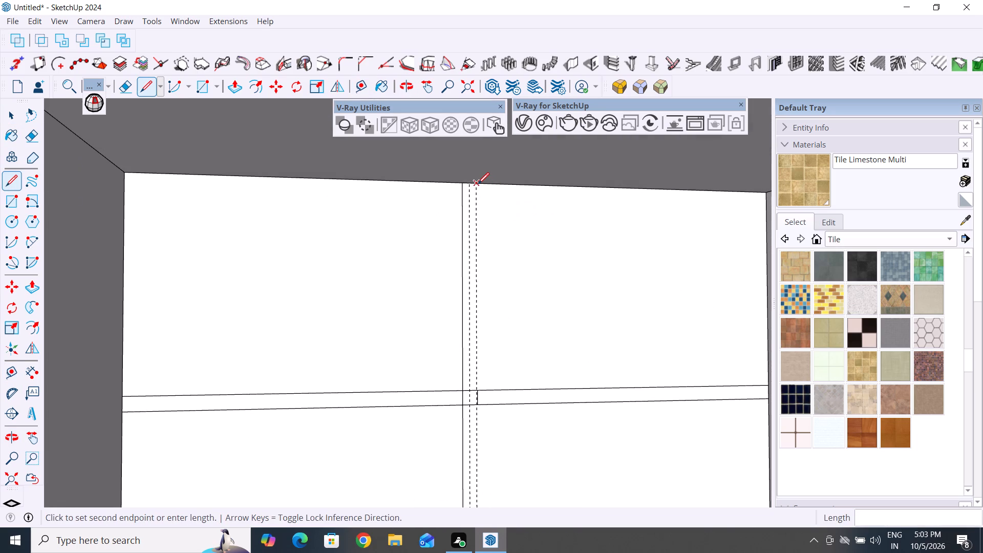
pyautogui.scroll(-12, 478, 184)
pyautogui.scroll(8, 481, 458)
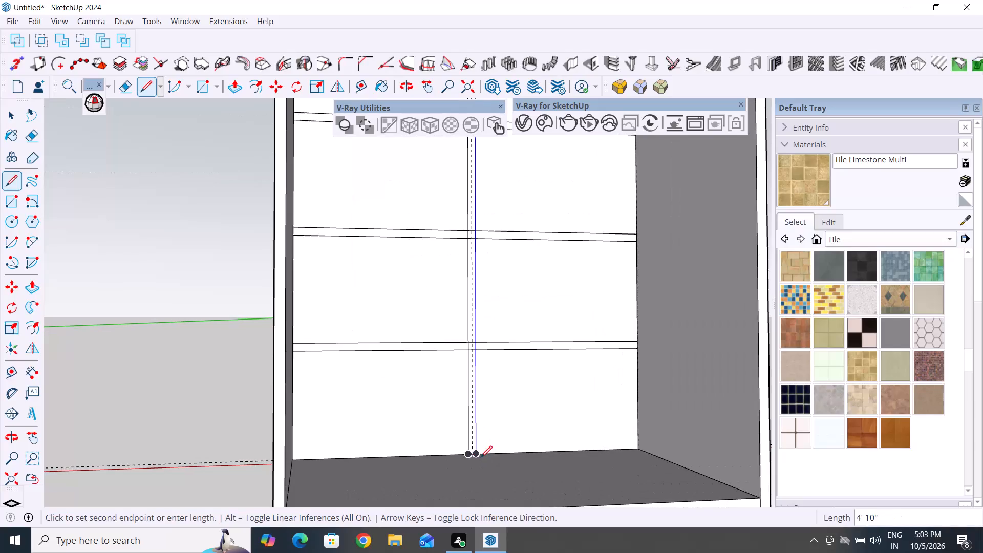
pyautogui.click(476, 455)
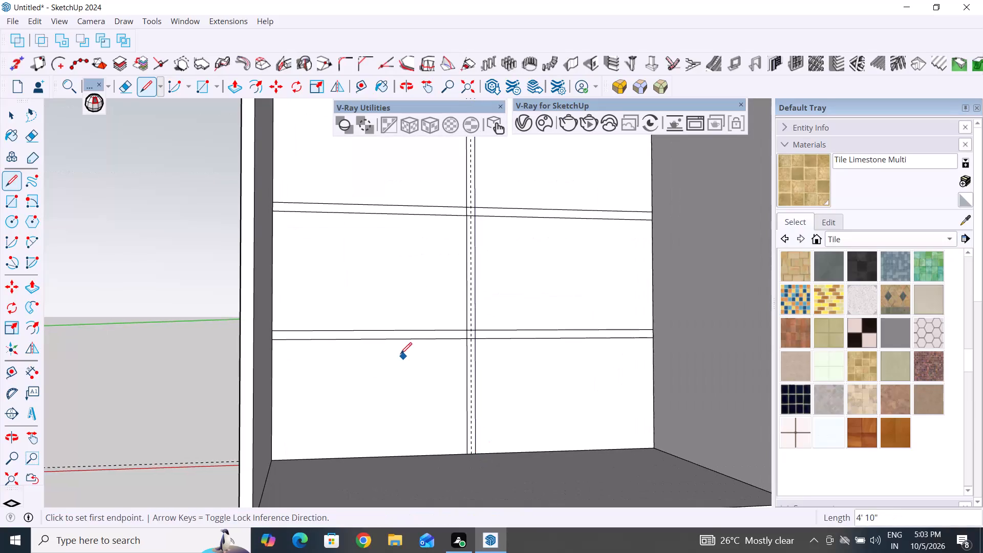
pyautogui.click(12, 119)
pyautogui.click(130, 207)
# Examine the divider and shelf strip outlines on the cabinet's back panel.
pyautogui.scroll(-4, 376, 335)
pyautogui.moveTo(433, 376); pyautogui.dragTo(7, 135, button='middle')
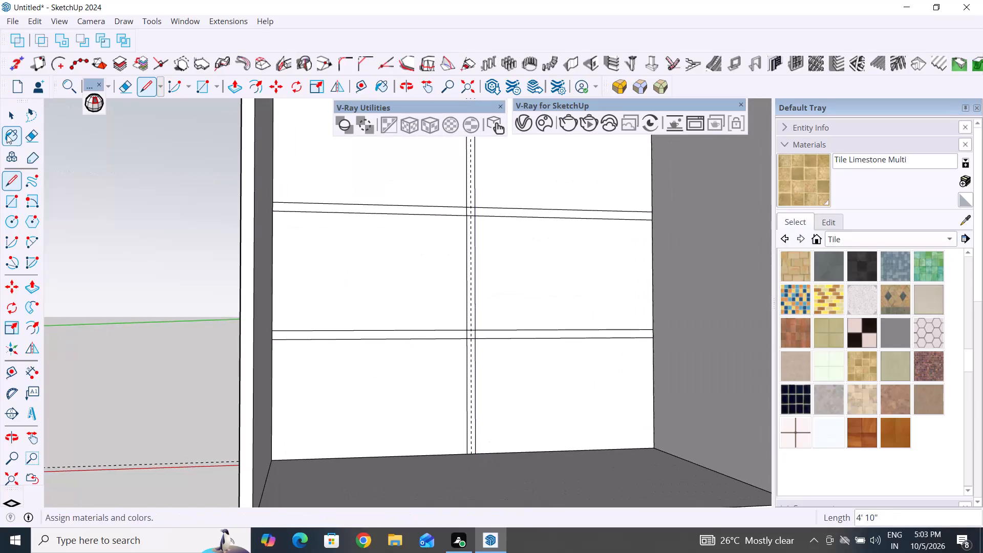
pyautogui.moveTo(7, 135); pyautogui.dragTo(411, 460, button='middle')
pyautogui.scroll(-5, 466, 258)
pyautogui.scroll(-4, 449, 306)
pyautogui.scroll(-8, 364, 412)
pyautogui.moveTo(437, 274); pyautogui.dragTo(442, 201, button='middle')
pyautogui.scroll(3, 426, 259)
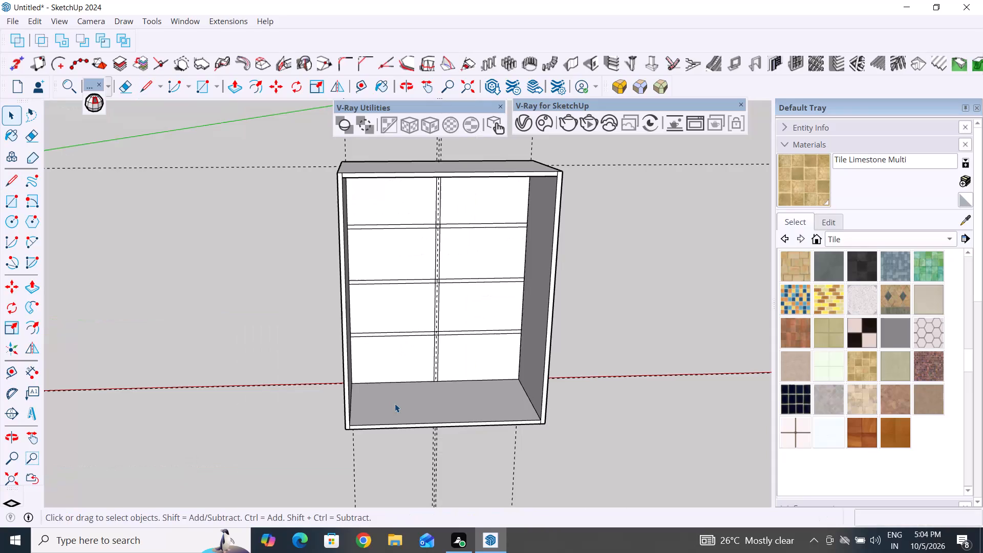
pyautogui.scroll(1, 395, 403)
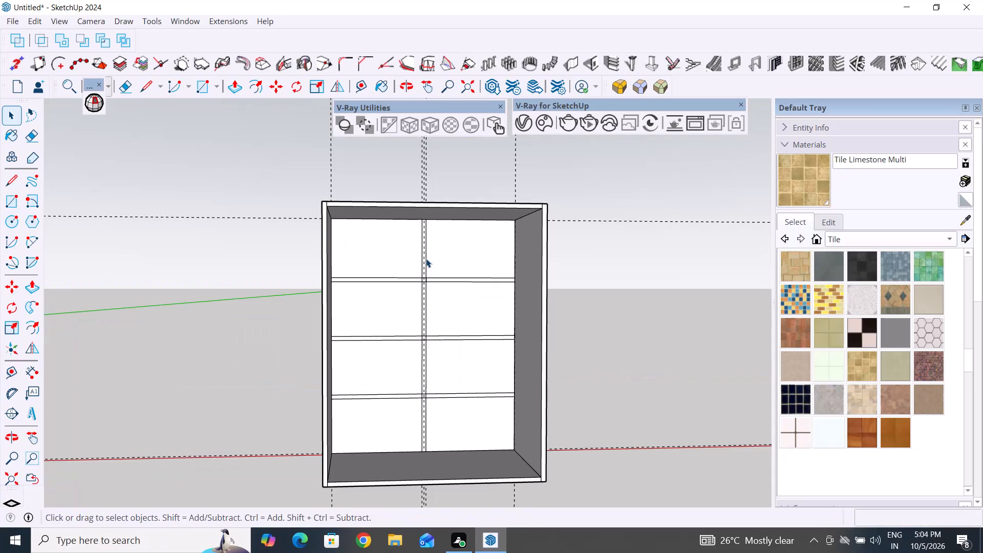
pyautogui.click(12, 109)
pyautogui.click(171, 154)
pyautogui.scroll(4, 468, 364)
pyautogui.moveTo(468, 363); pyautogui.dragTo(322, 409, button='middle')
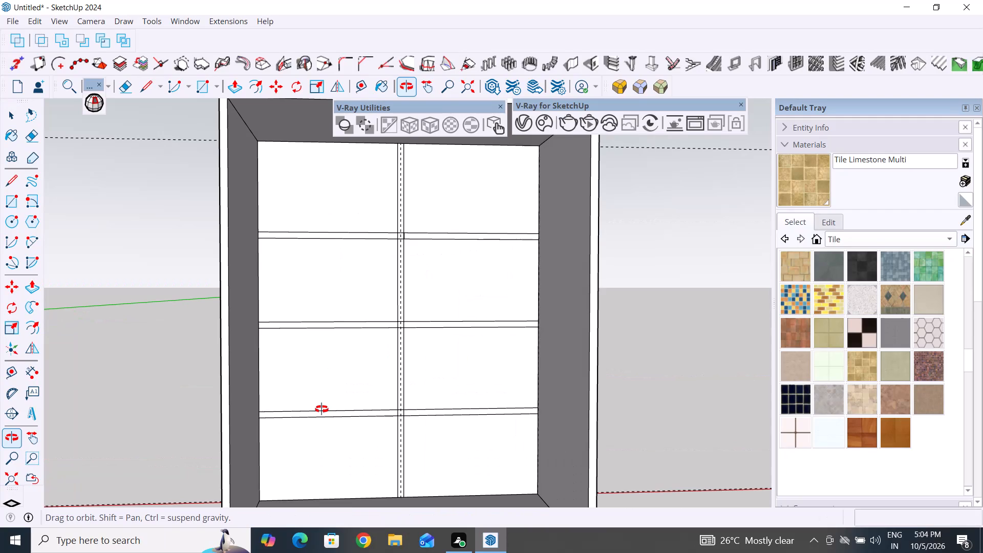
pyautogui.moveTo(322, 409); pyautogui.dragTo(403, 416, button='middle')
# Delete all the guides in the model.
pyautogui.click(35, 20)
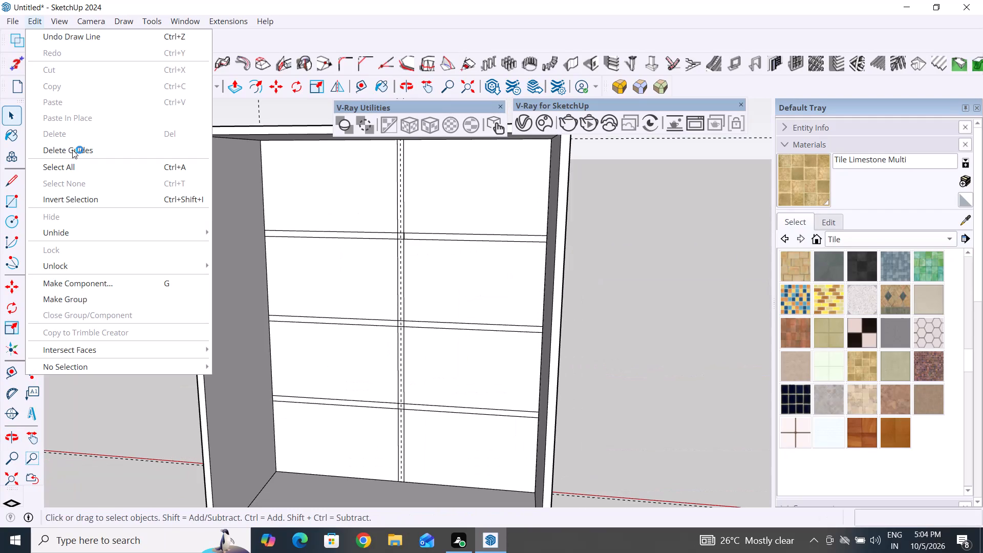
pyautogui.click(72, 150)
pyautogui.scroll(-3, 131, 315)
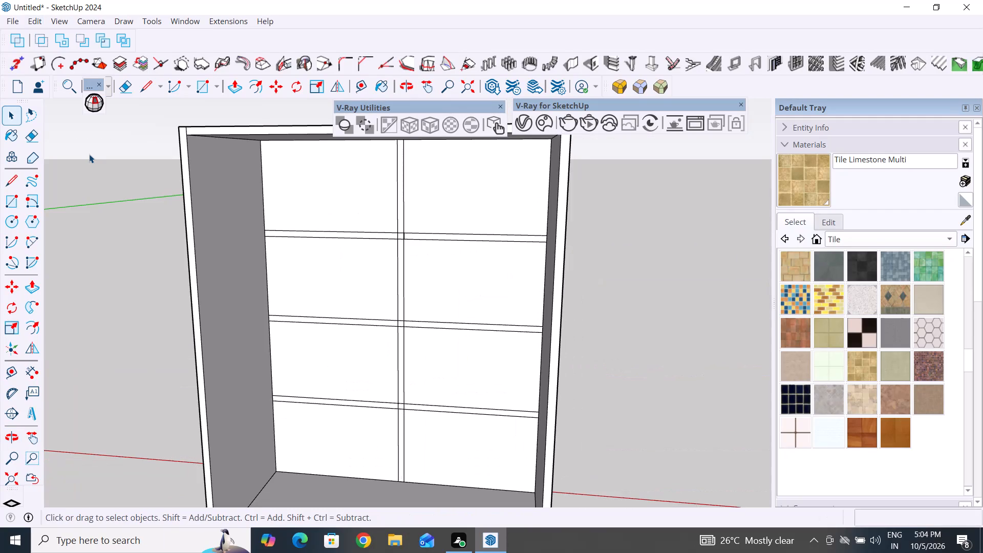
pyautogui.scroll(-2, 89, 154)
pyautogui.scroll(3, 241, 297)
pyautogui.moveTo(254, 294); pyautogui.dragTo(281, 254, button='middle')
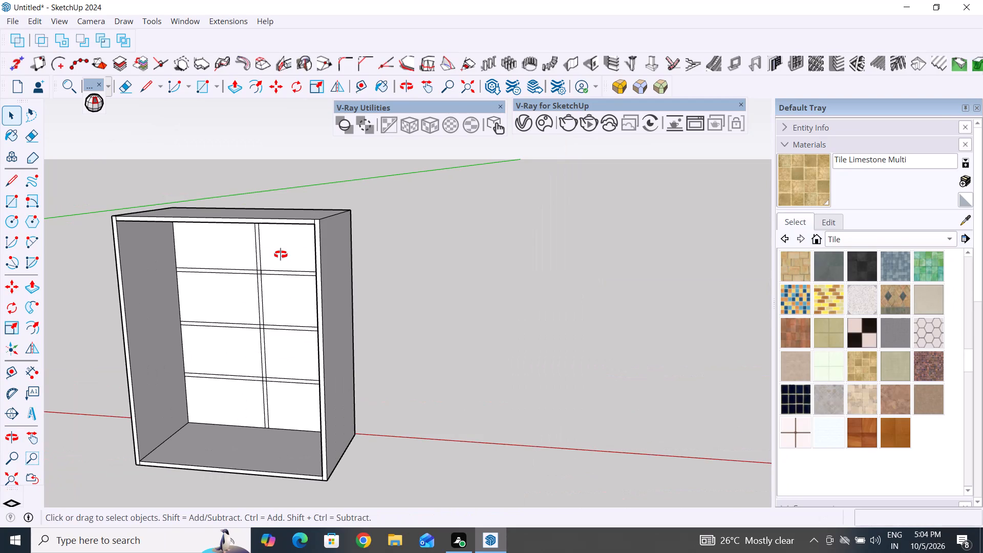
# Erase the crossing line segments and stray edge where the top shelf strip meets the central divider strip on the back panel.
pyautogui.moveTo(281, 254); pyautogui.dragTo(303, 218, button='middle')
pyautogui.scroll(4, 208, 291)
pyautogui.moveTo(222, 301); pyautogui.dragTo(263, 328, button='middle')
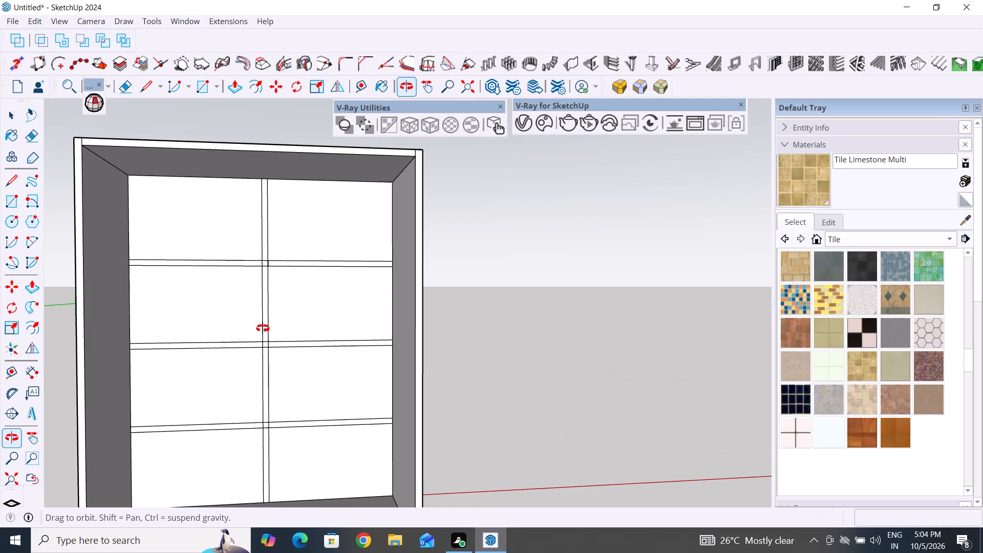
pyautogui.moveTo(263, 328); pyautogui.dragTo(306, 346, button='middle')
pyautogui.scroll(9, 260, 268)
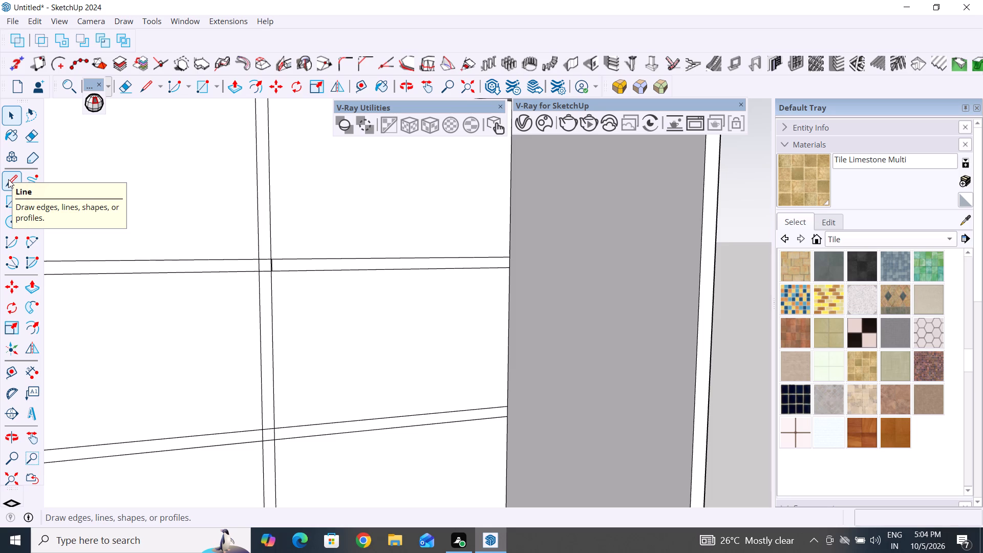
pyautogui.scroll(-10, 379, 233)
pyautogui.moveTo(433, 283); pyautogui.dragTo(336, 325, button='middle')
pyautogui.scroll(4, 354, 263)
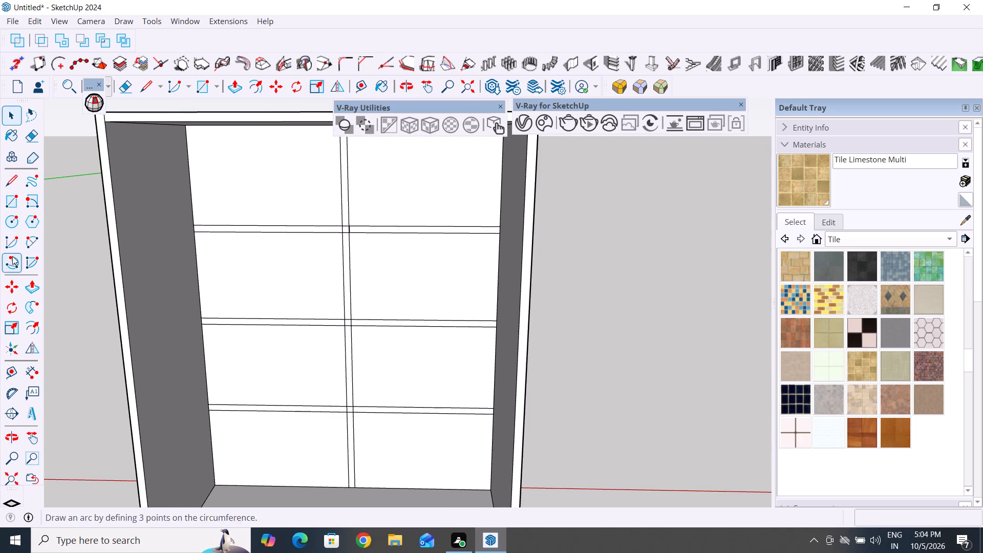
pyautogui.click(122, 91)
pyautogui.scroll(2, 349, 224)
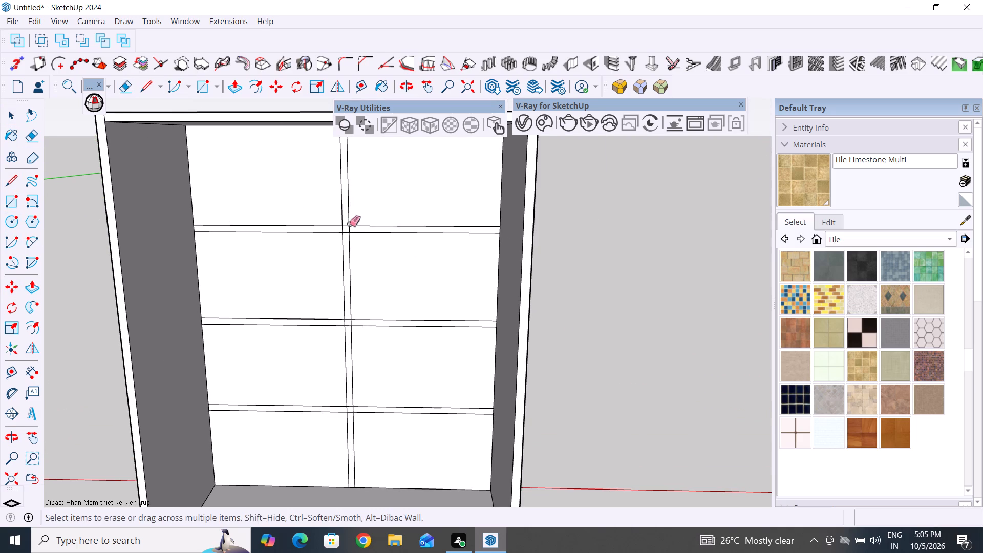
pyautogui.scroll(17, 349, 224)
pyautogui.moveTo(371, 237); pyautogui.dragTo(339, 241)
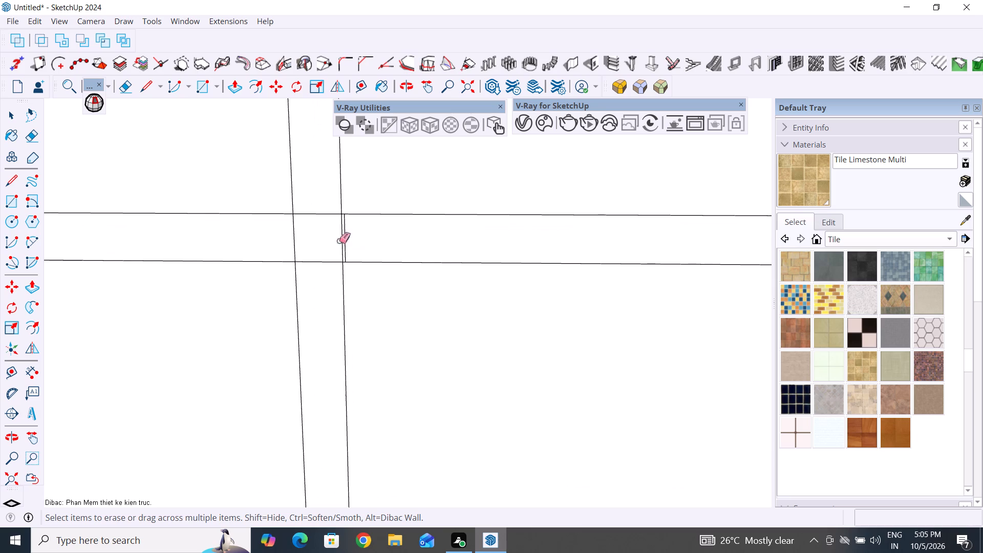
pyautogui.moveTo(339, 241); pyautogui.dragTo(277, 242)
pyautogui.moveTo(319, 197); pyautogui.dragTo(319, 276)
pyautogui.scroll(-6, 309, 333)
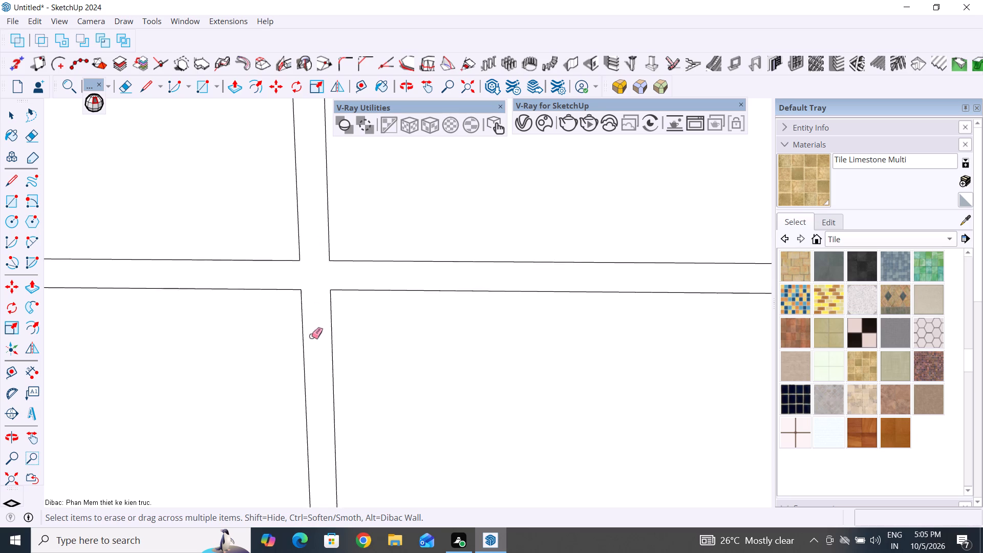
# Erase the crossing line segments where the middle shelf strip meets the central divider strip.
pyautogui.scroll(-16, 311, 336)
pyautogui.moveTo(315, 330); pyautogui.dragTo(320, 263, button='middle')
pyautogui.scroll(3, 321, 460)
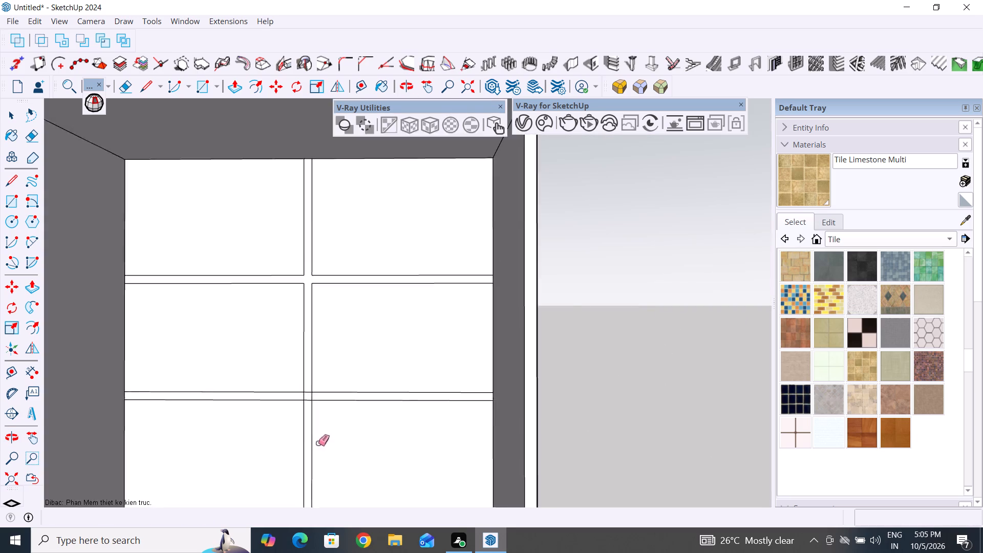
pyautogui.scroll(12, 318, 443)
pyautogui.moveTo(307, 356); pyautogui.dragTo(299, 423)
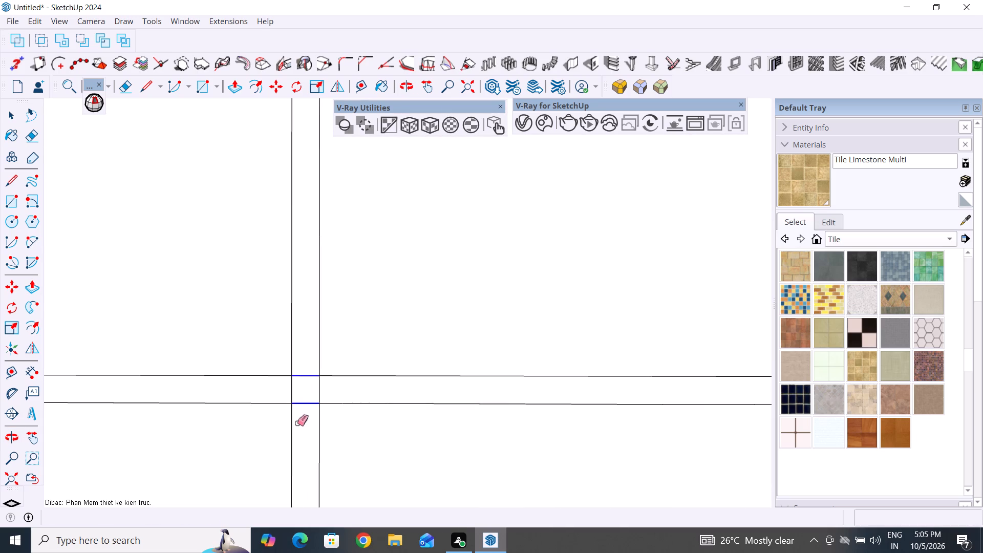
pyautogui.moveTo(282, 392); pyautogui.dragTo(344, 392)
pyautogui.scroll(-7, 336, 348)
pyautogui.scroll(5, 329, 375)
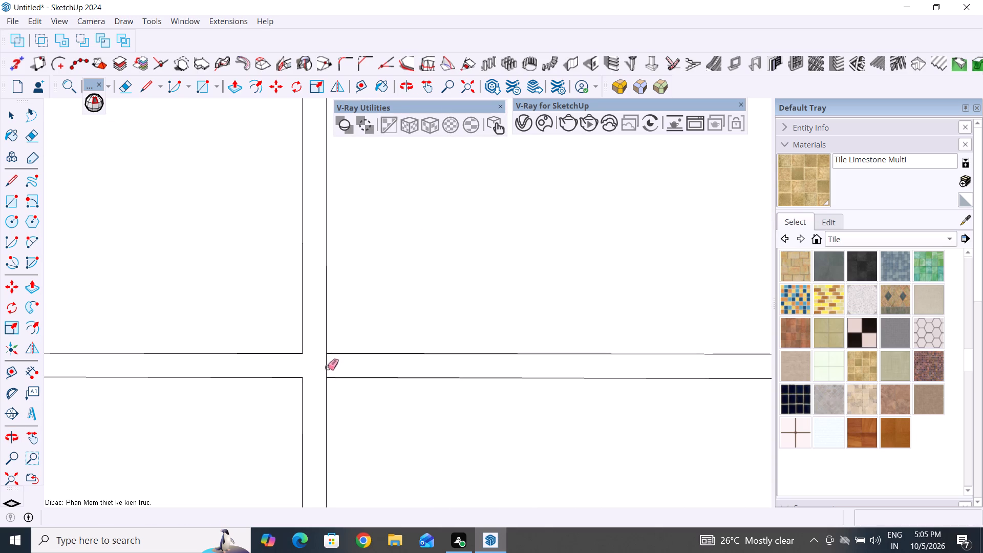
pyautogui.click(326, 366)
# Erase the crossing line segments where the lowest shelf strip meets the central divider strip.
pyautogui.scroll(-19, 346, 349)
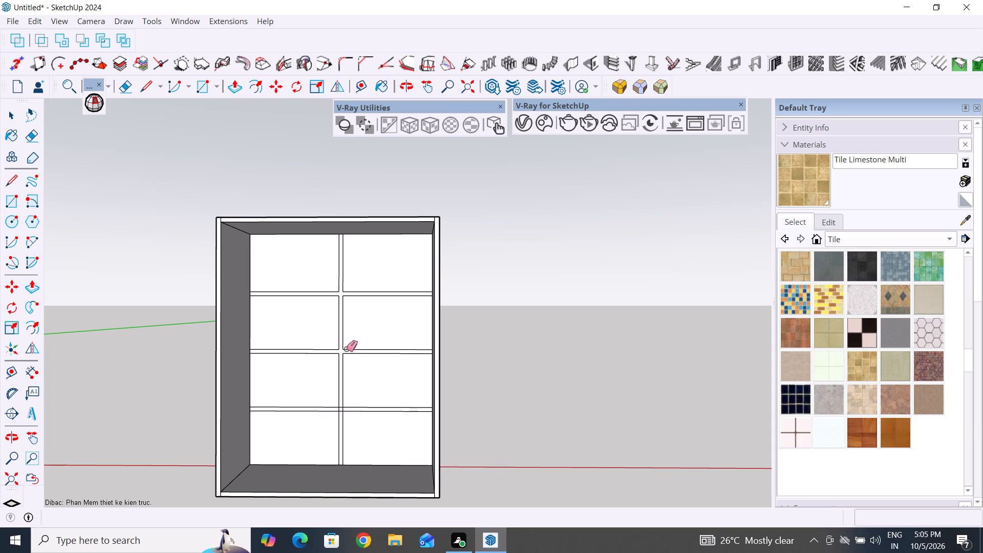
pyautogui.scroll(15, 334, 412)
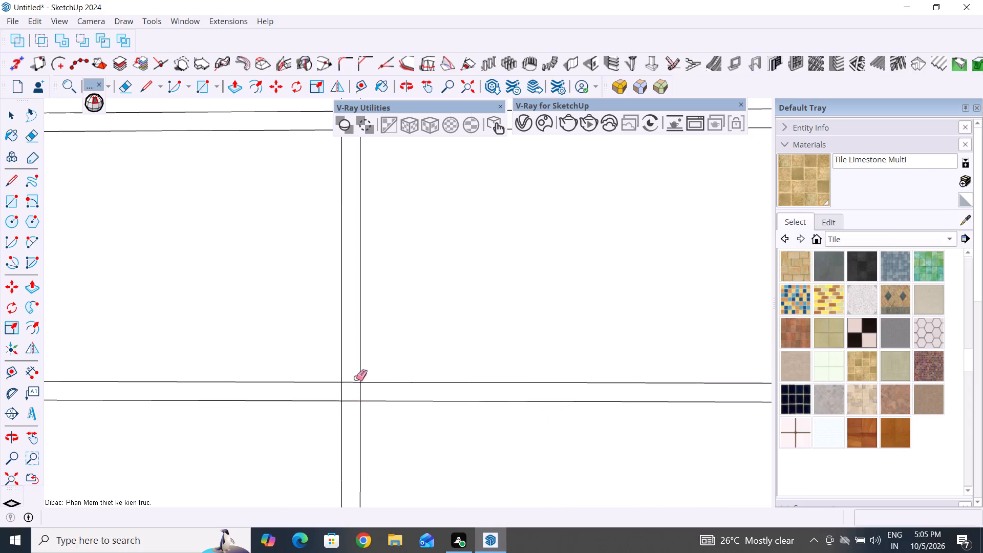
pyautogui.moveTo(353, 371); pyautogui.dragTo(351, 415)
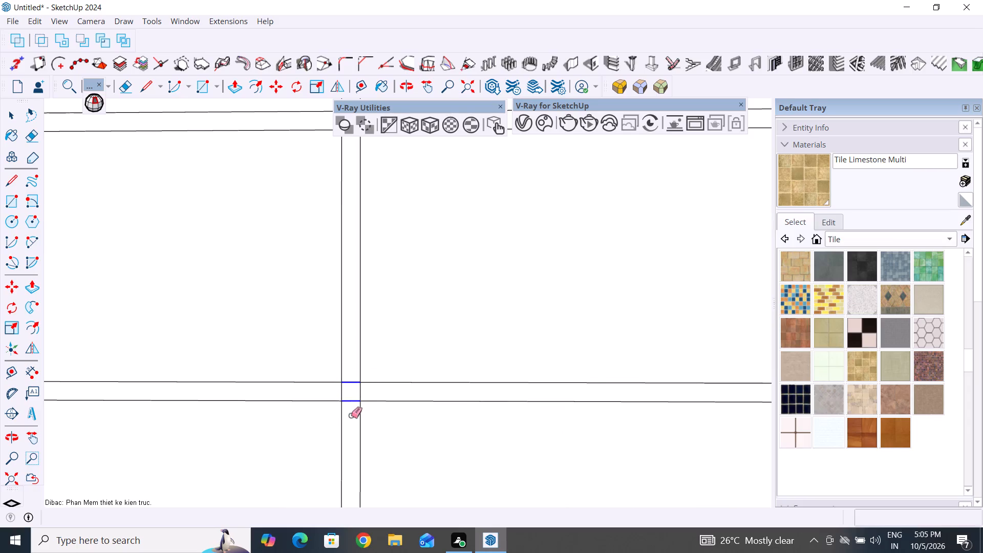
pyautogui.moveTo(351, 415); pyautogui.dragTo(350, 415)
pyautogui.moveTo(334, 392); pyautogui.dragTo(365, 392)
pyautogui.scroll(-7, 392, 432)
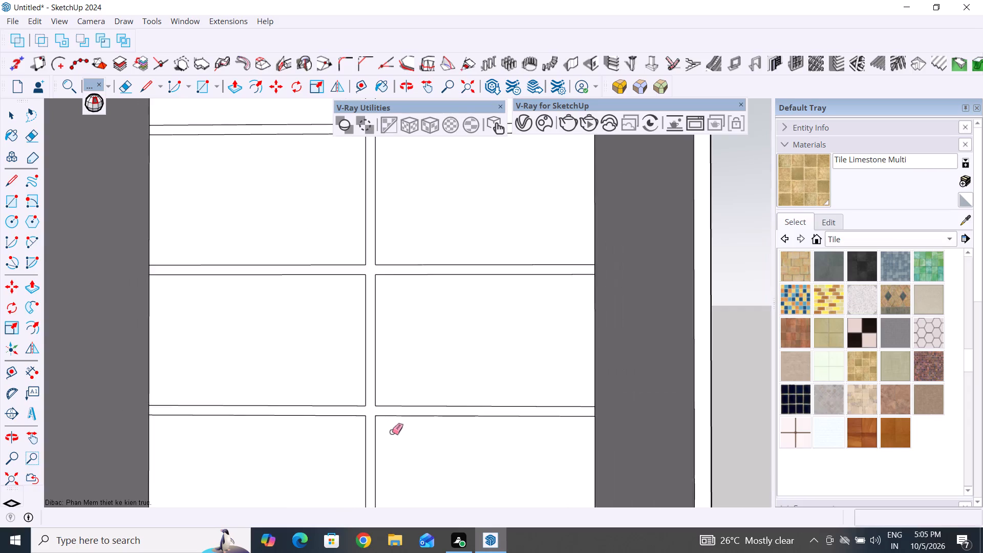
pyautogui.scroll(-8, 392, 432)
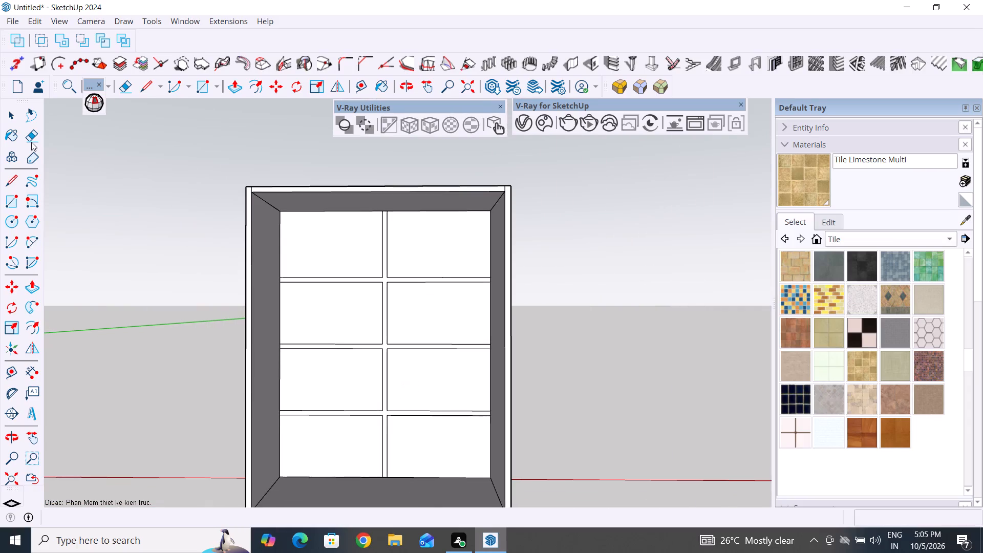
# Push/Pull the joined divider and shelf face 2' forward from the back panel to the cabinet's front edge.
pyautogui.click(10, 115)
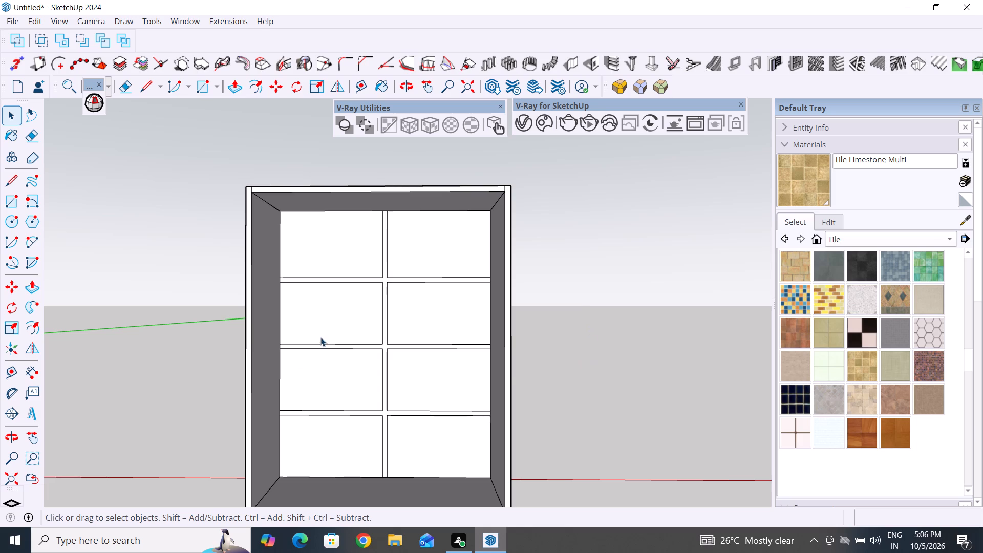
pyautogui.scroll(3, 397, 293)
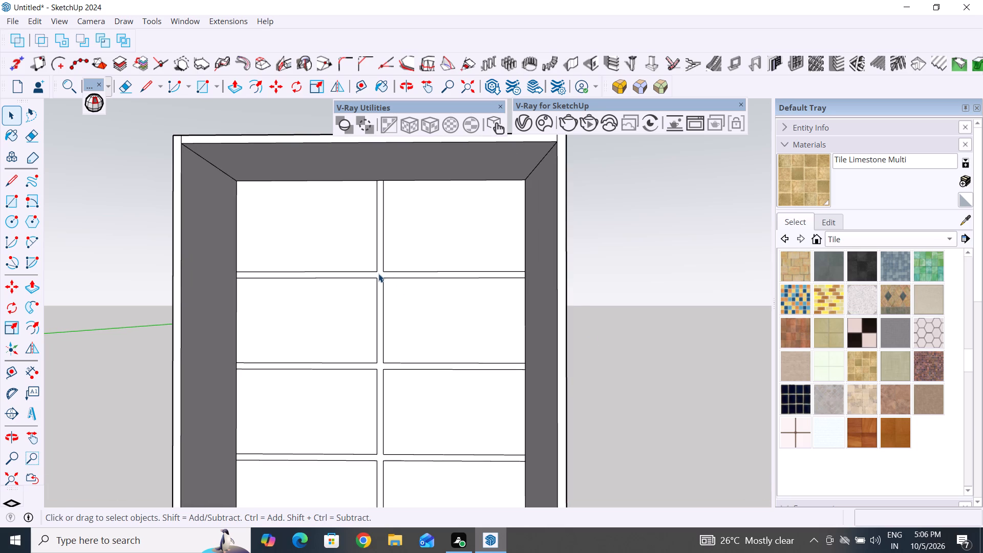
pyautogui.click(378, 273)
pyautogui.scroll(5, 378, 273)
pyautogui.click(381, 273)
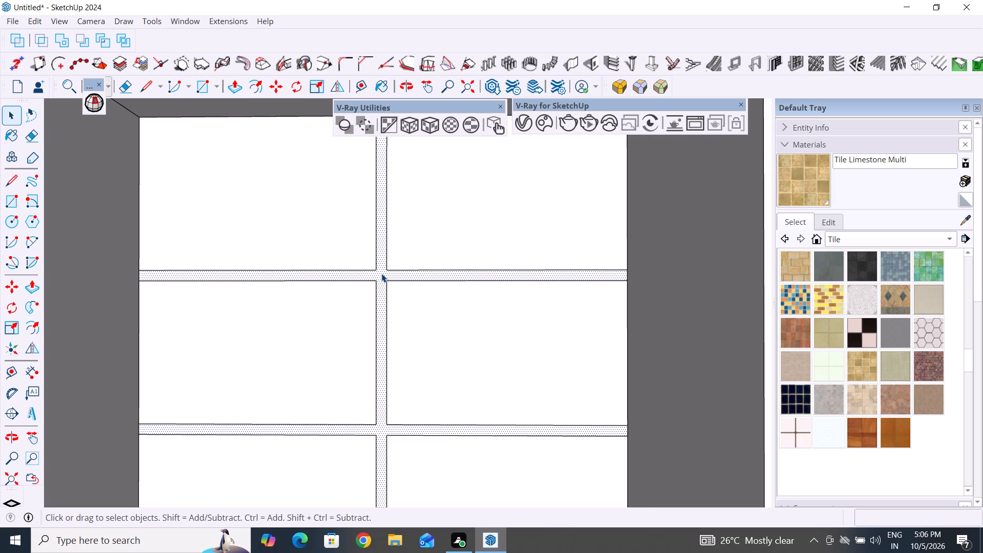
pyautogui.scroll(-6, 381, 273)
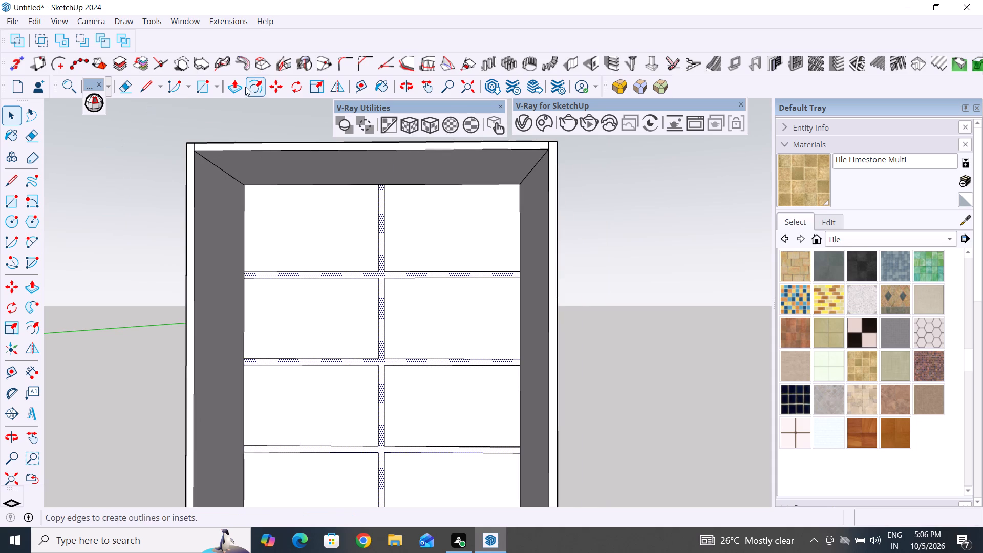
pyautogui.click(239, 87)
pyautogui.scroll(3, 382, 272)
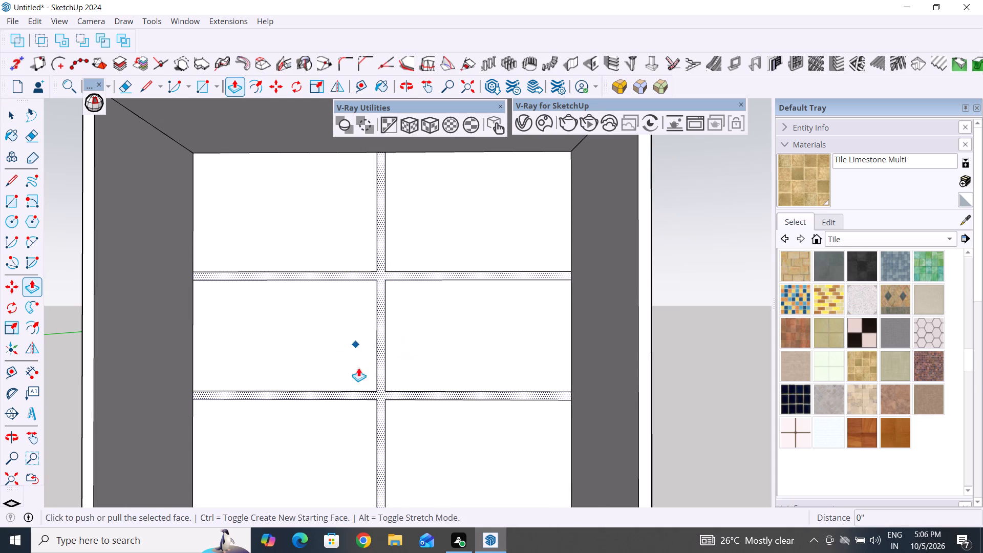
pyautogui.click(380, 395)
pyautogui.scroll(-5, 380, 395)
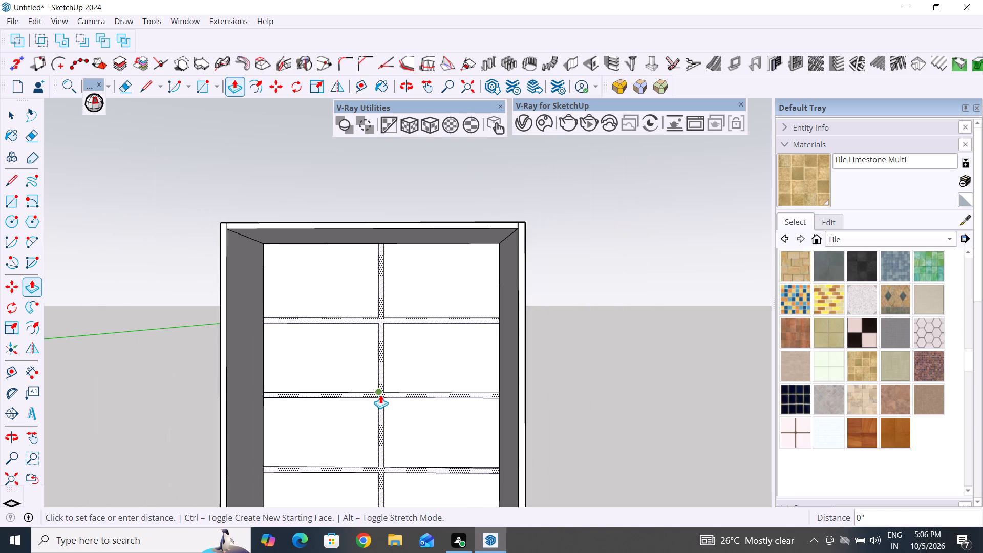
pyautogui.scroll(-1, 352, 433)
pyautogui.moveTo(352, 433); pyautogui.dragTo(475, 480, button='middle')
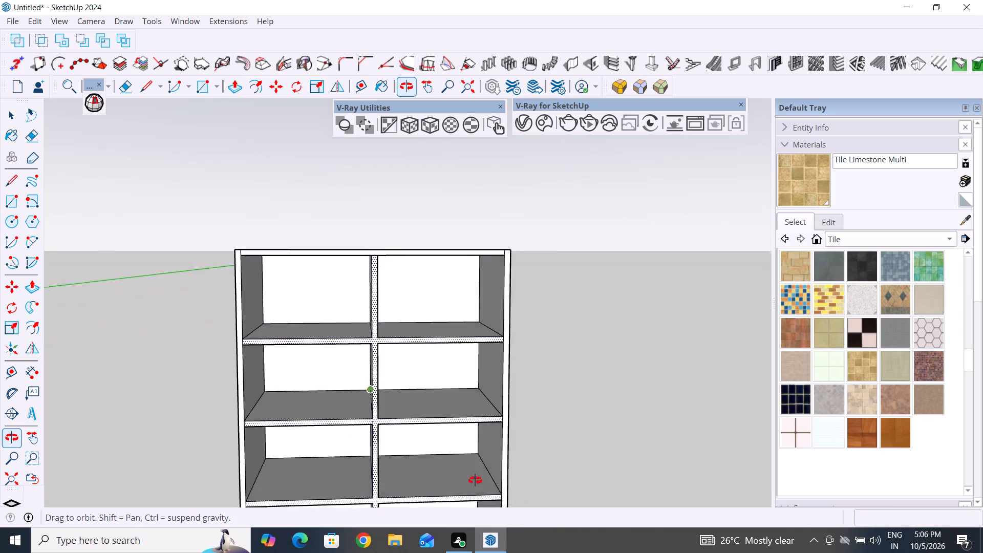
pyautogui.moveTo(475, 480); pyautogui.dragTo(488, 478, button='middle')
pyautogui.scroll(-7, 460, 454)
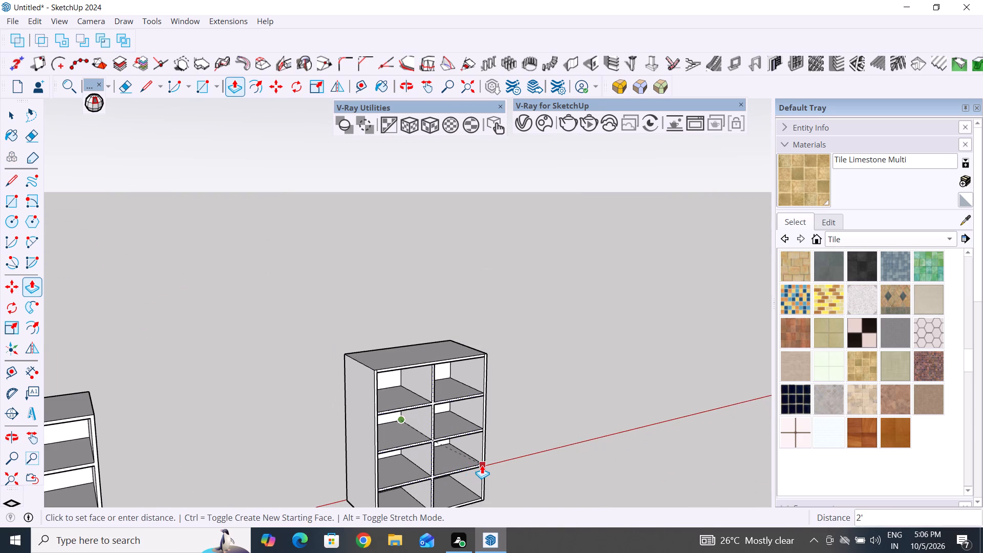
pyautogui.click(482, 465)
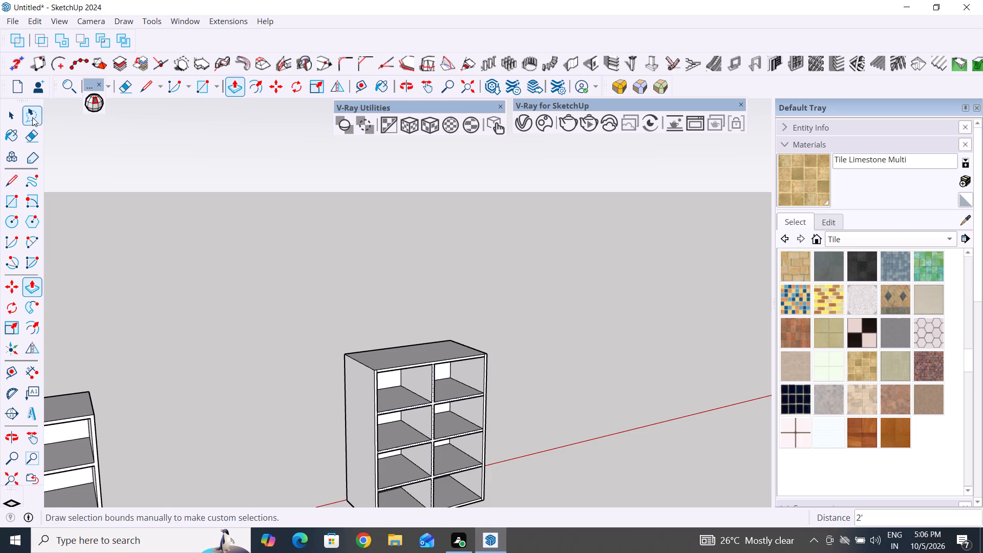
pyautogui.click(9, 116)
pyautogui.click(279, 264)
# Delete the earlier eight-compartment shelf unit standing between the shoe rack and the new cabinet.
pyautogui.scroll(-6, 384, 320)
pyautogui.moveTo(470, 442); pyautogui.dragTo(289, 381, button='middle')
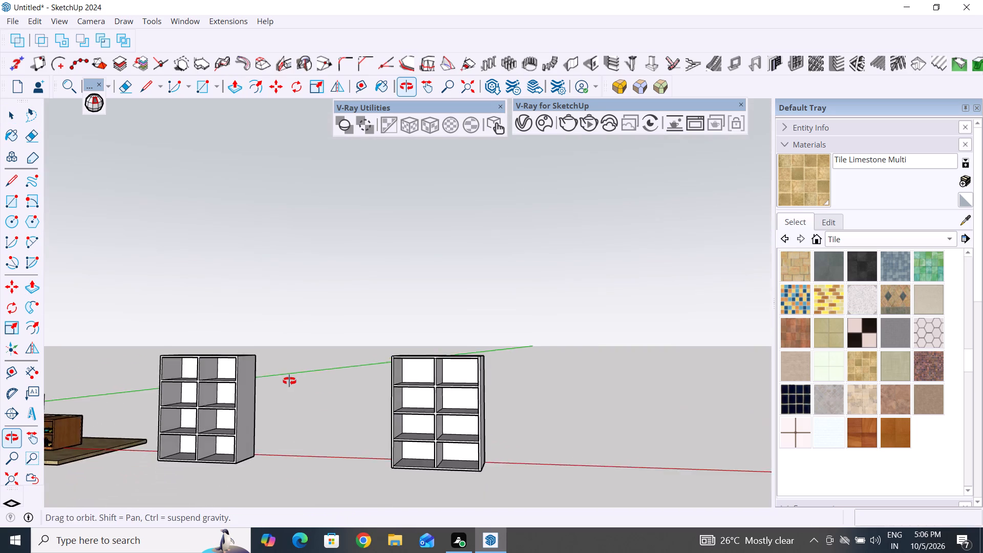
pyautogui.moveTo(289, 381); pyautogui.dragTo(439, 450, button='middle')
pyautogui.scroll(-4, 413, 410)
pyautogui.scroll(-4, 349, 435)
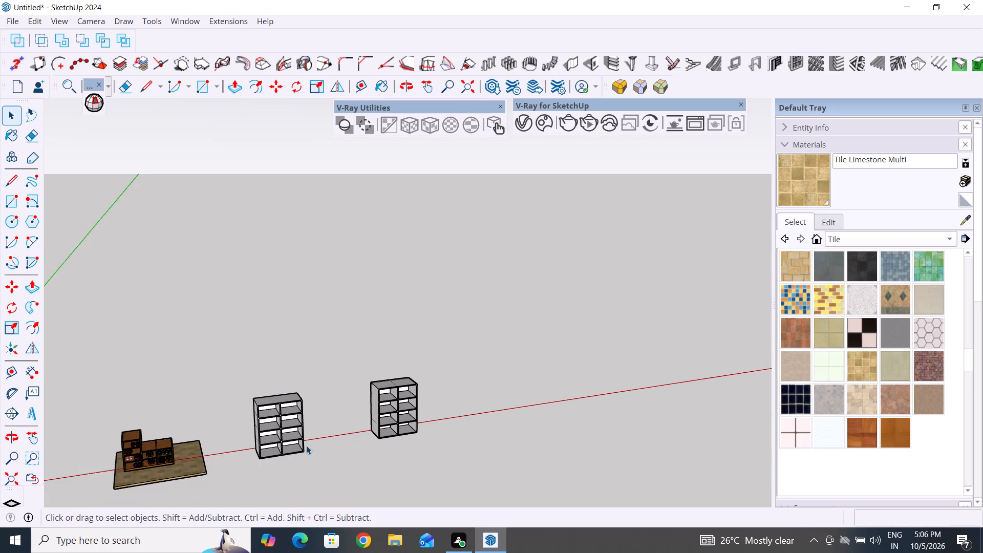
pyautogui.scroll(3, 287, 477)
pyautogui.moveTo(398, 459); pyautogui.dragTo(389, 397, button='middle')
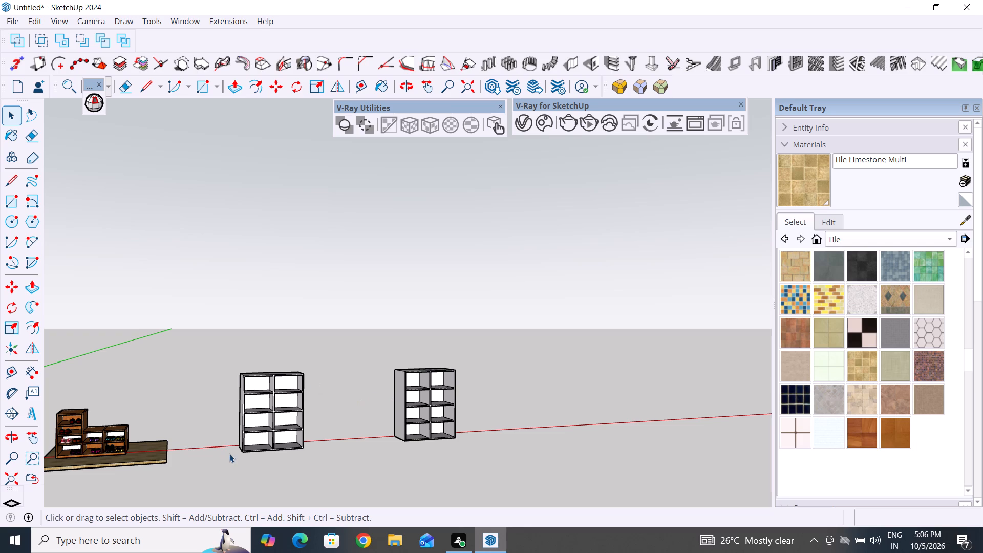
pyautogui.scroll(-3, 229, 454)
pyautogui.click(253, 441)
pyautogui.scroll(5, 253, 441)
pyautogui.moveTo(354, 311); pyautogui.dragTo(242, 470)
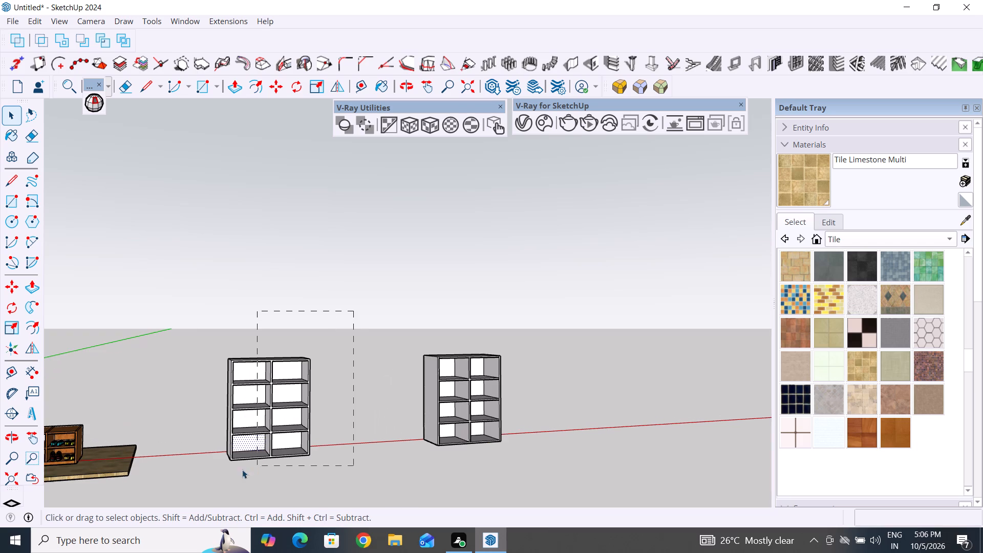
pyautogui.moveTo(242, 470); pyautogui.dragTo(226, 474)
pyautogui.press('Delete')
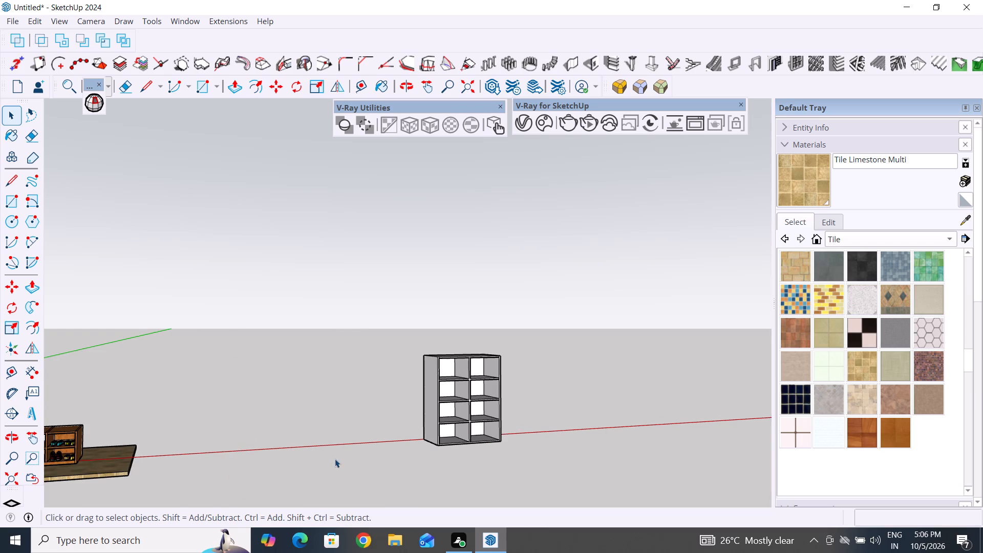
# Examine the remaining eight-compartment cabinet from its side and front.
pyautogui.moveTo(339, 459); pyautogui.dragTo(394, 490, button='middle')
pyautogui.scroll(9, 478, 431)
pyautogui.moveTo(394, 437); pyautogui.dragTo(622, 436, button='middle')
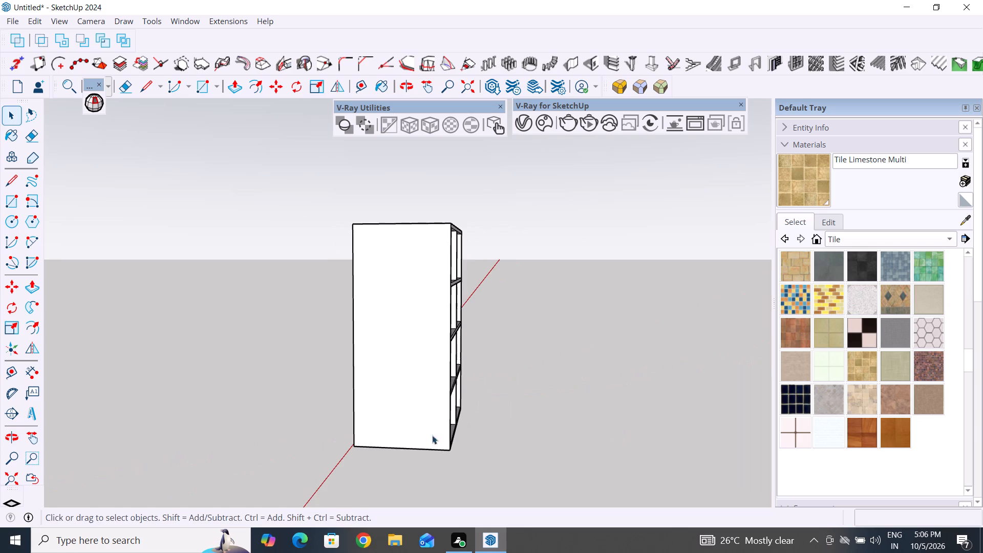
pyautogui.scroll(4, 347, 399)
pyautogui.moveTo(388, 426); pyautogui.dragTo(501, 450, button='middle')
pyautogui.scroll(-5, 458, 463)
pyautogui.moveTo(487, 451); pyautogui.dragTo(262, 417, button='middle')
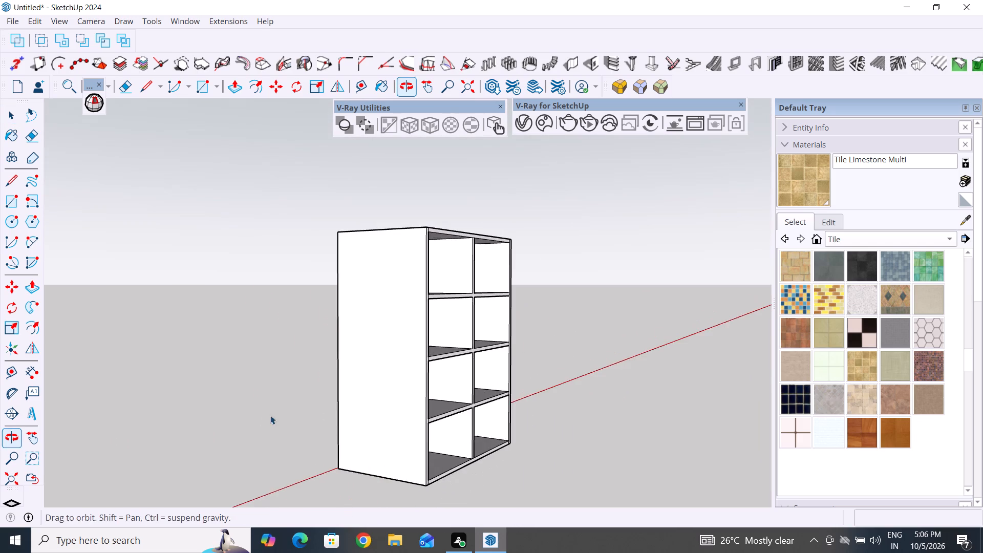
pyautogui.scroll(-4, 346, 412)
pyautogui.moveTo(458, 439); pyautogui.dragTo(306, 456, button='middle')
pyautogui.scroll(4, 431, 382)
pyautogui.moveTo(439, 395); pyautogui.dragTo(369, 382, button='middle')
pyautogui.scroll(3, 418, 330)
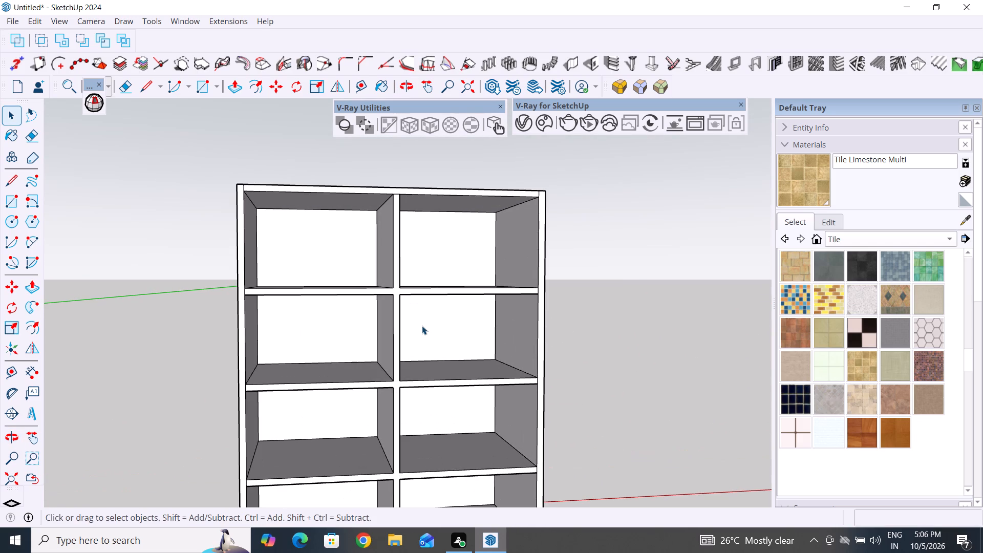
pyautogui.moveTo(400, 371); pyautogui.dragTo(404, 393, button='middle')
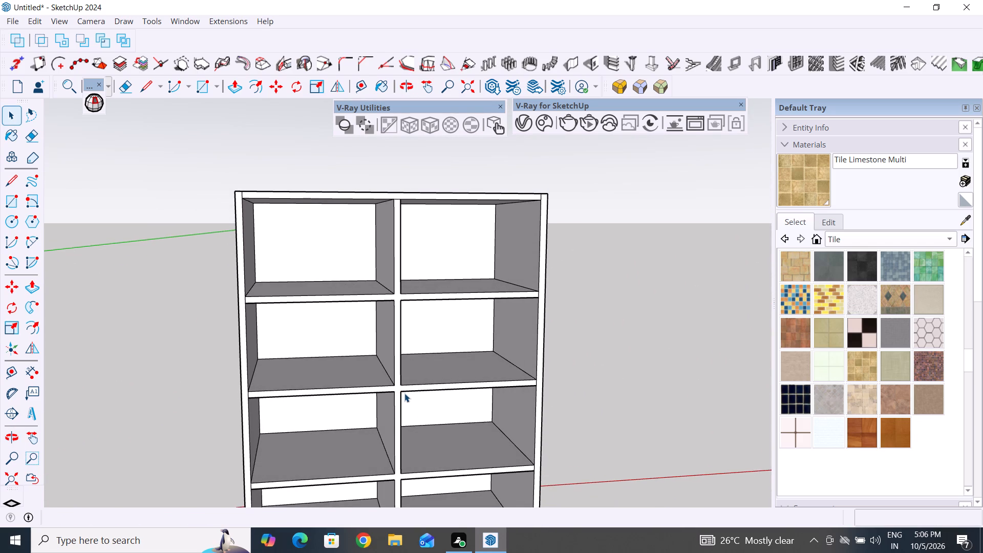